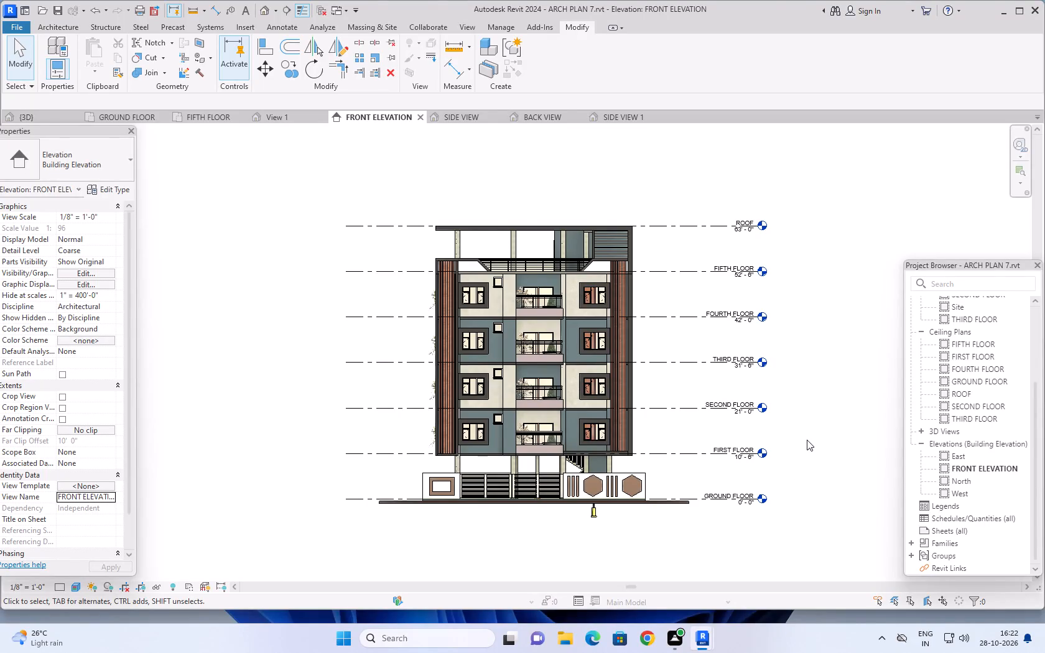
# Start a new sheet and load the E1 30 x 42 Cover family from the US library's Titleblocks folder.
pyautogui.moveTo(807, 440); pyautogui.dragTo(791, 453, button='middle')
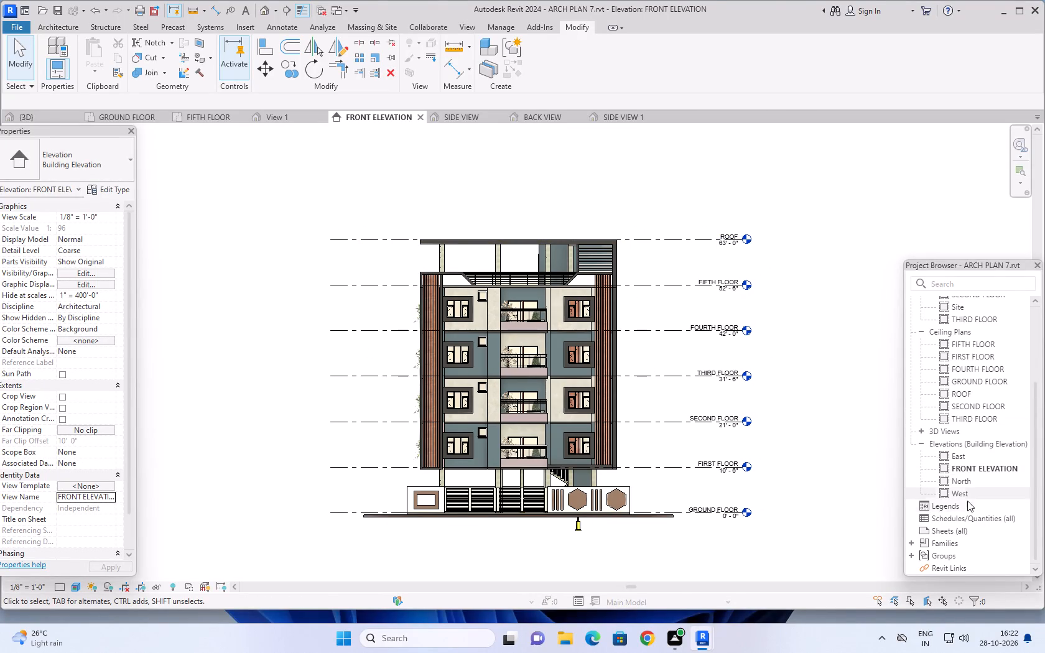
pyautogui.click(957, 534)
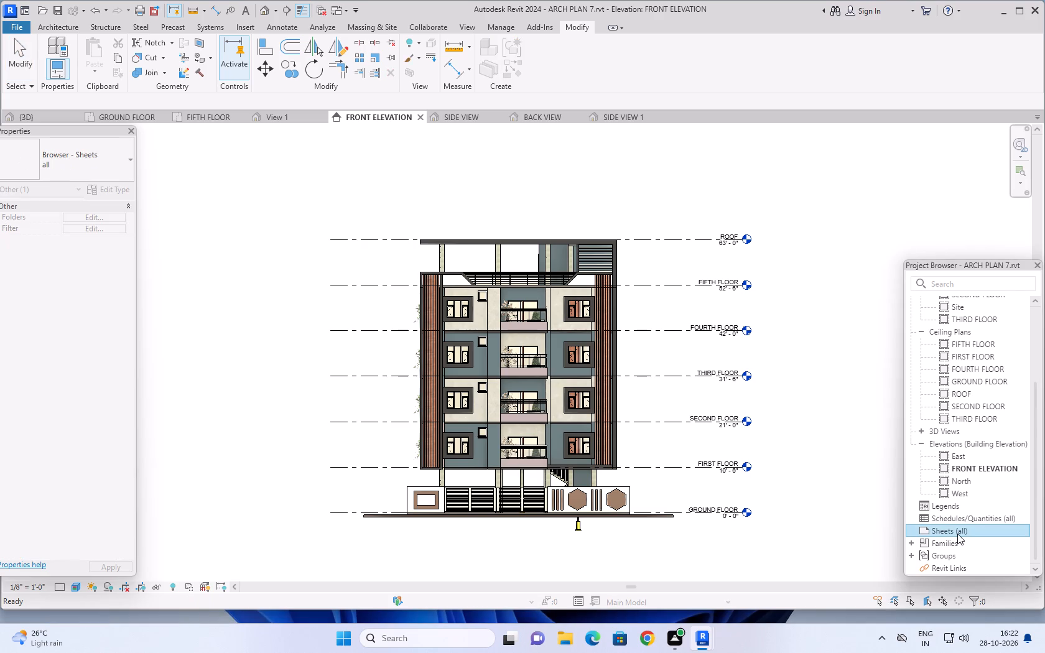
pyautogui.rightClick(959, 529)
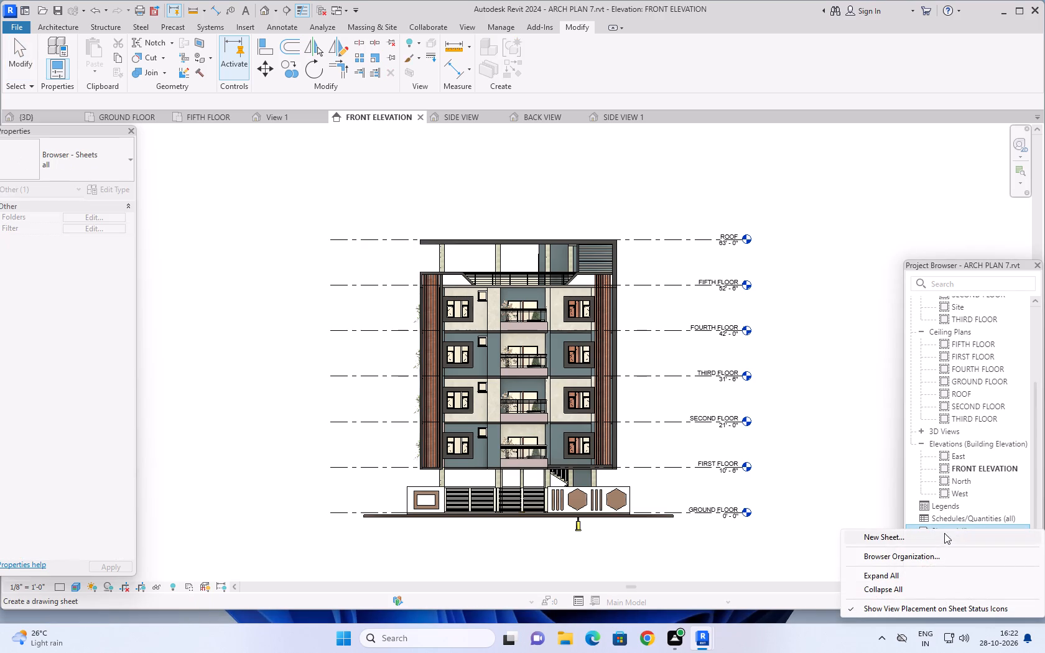
pyautogui.click(939, 535)
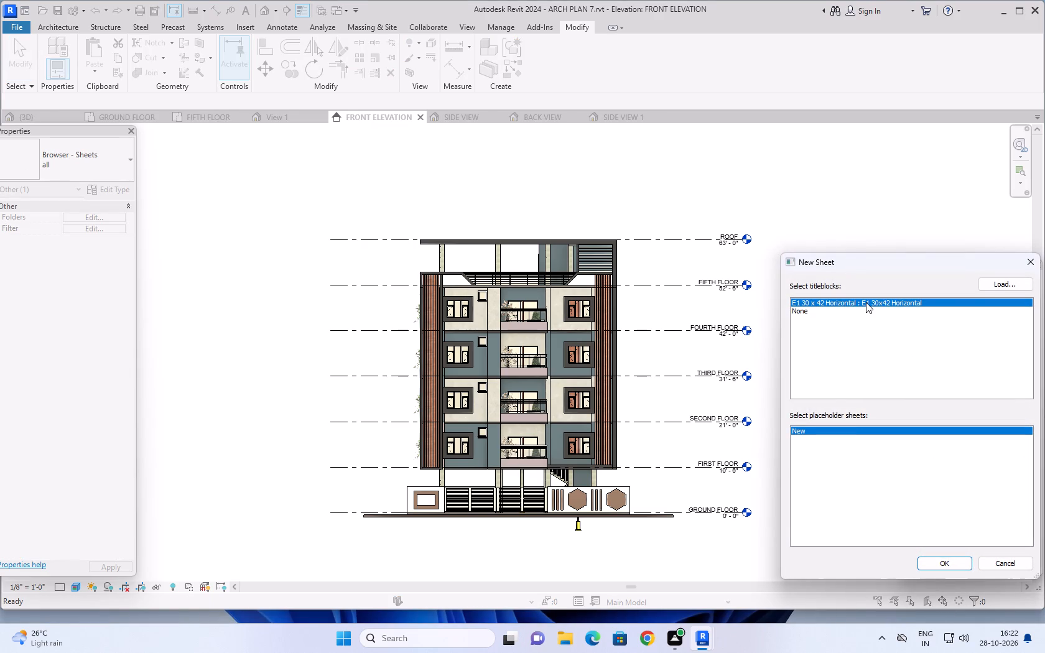
pyautogui.click(1020, 284)
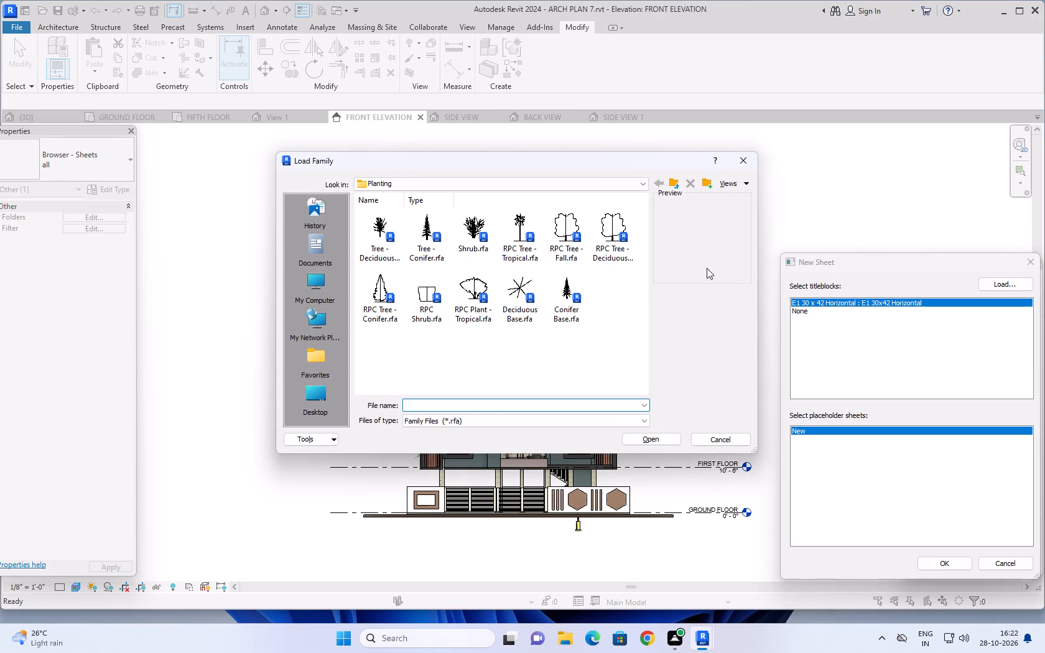
pyautogui.click(674, 182)
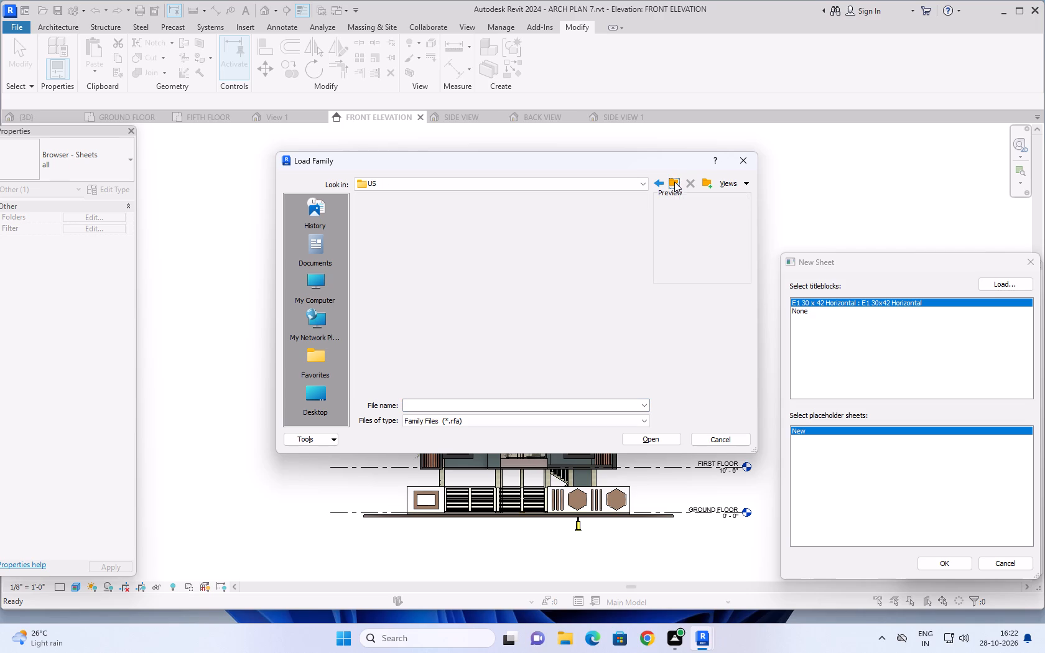
pyautogui.scroll(3, 496, 295)
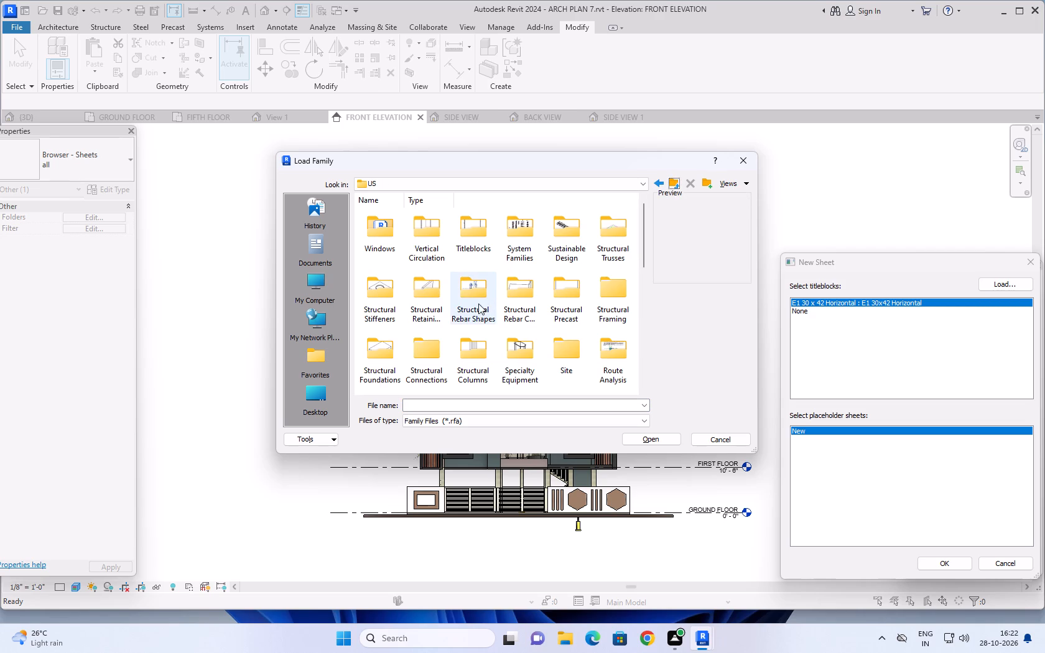
pyautogui.scroll(-1, 440, 271)
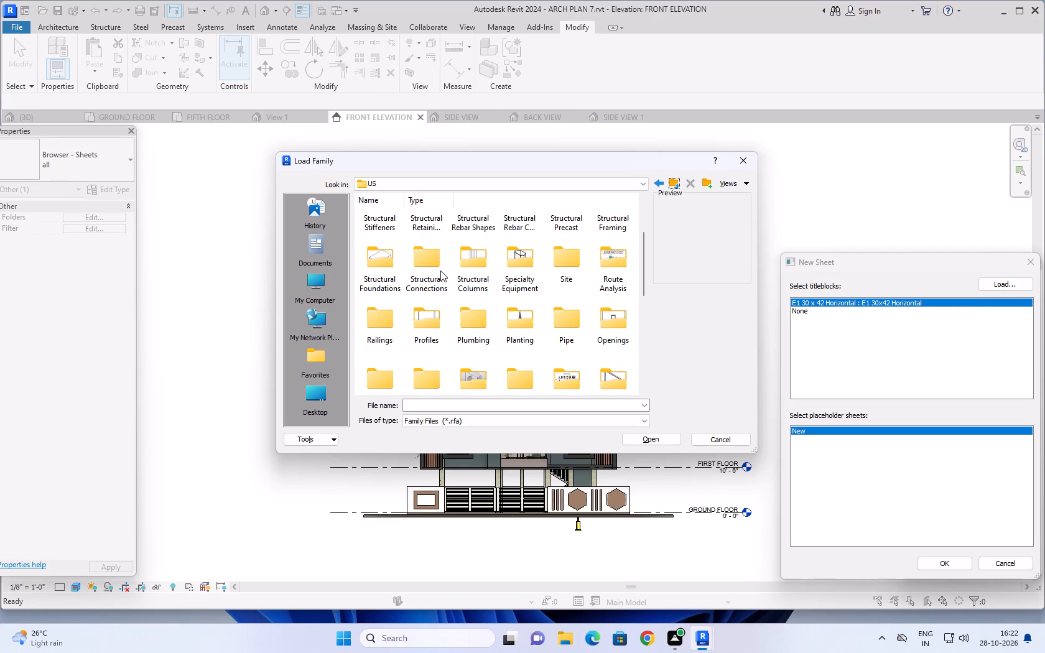
pyautogui.scroll(-3, 440, 271)
pyautogui.scroll(3, 465, 277)
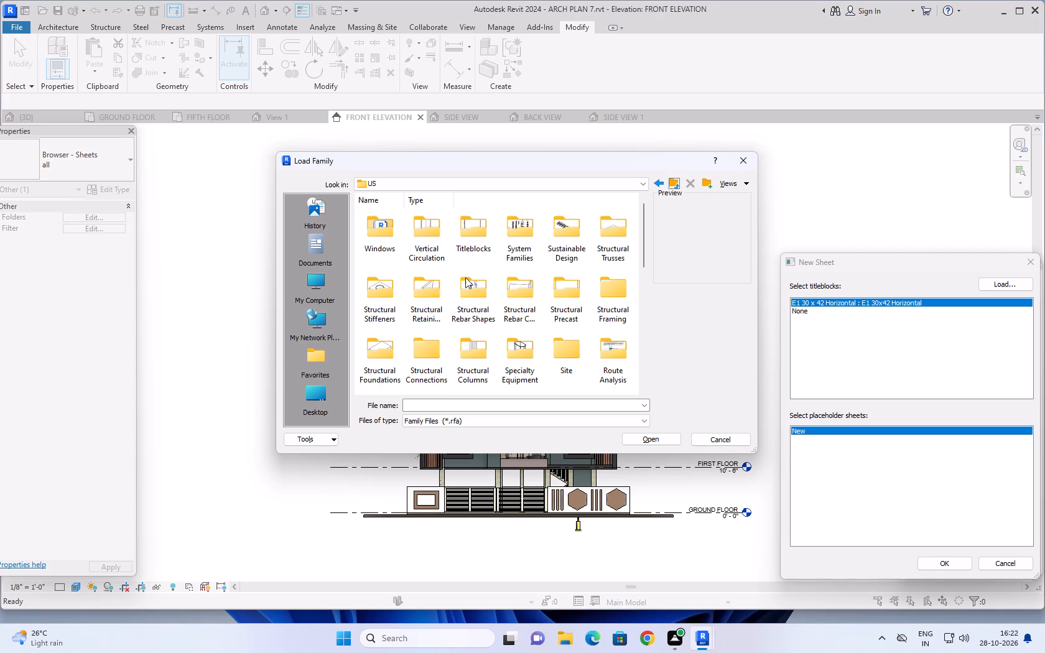
pyautogui.scroll(5, 465, 277)
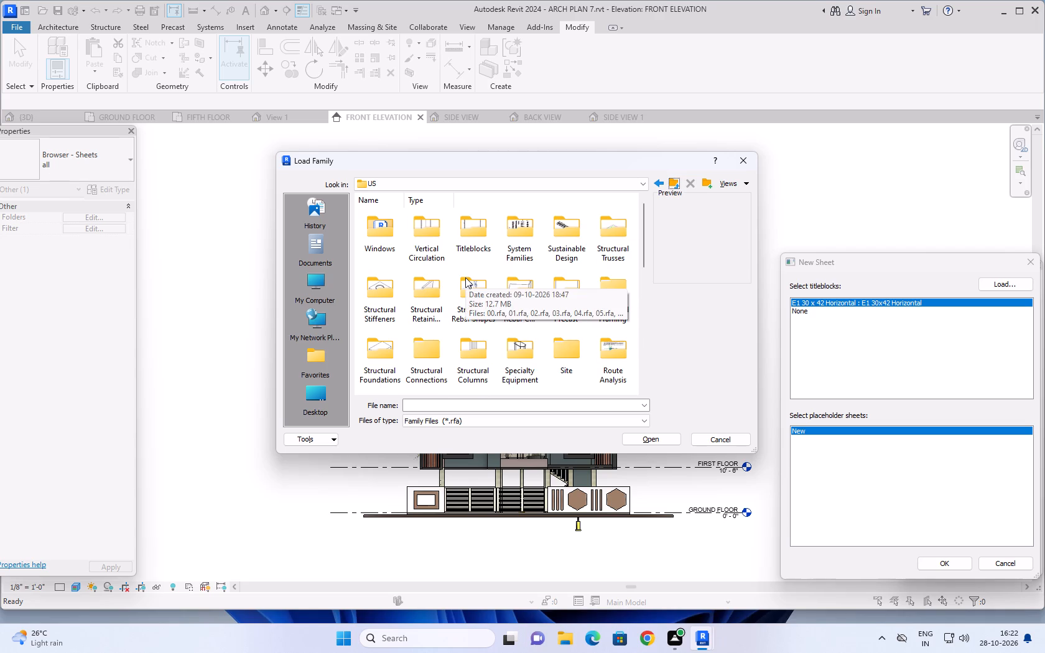
pyautogui.scroll(-1, 465, 277)
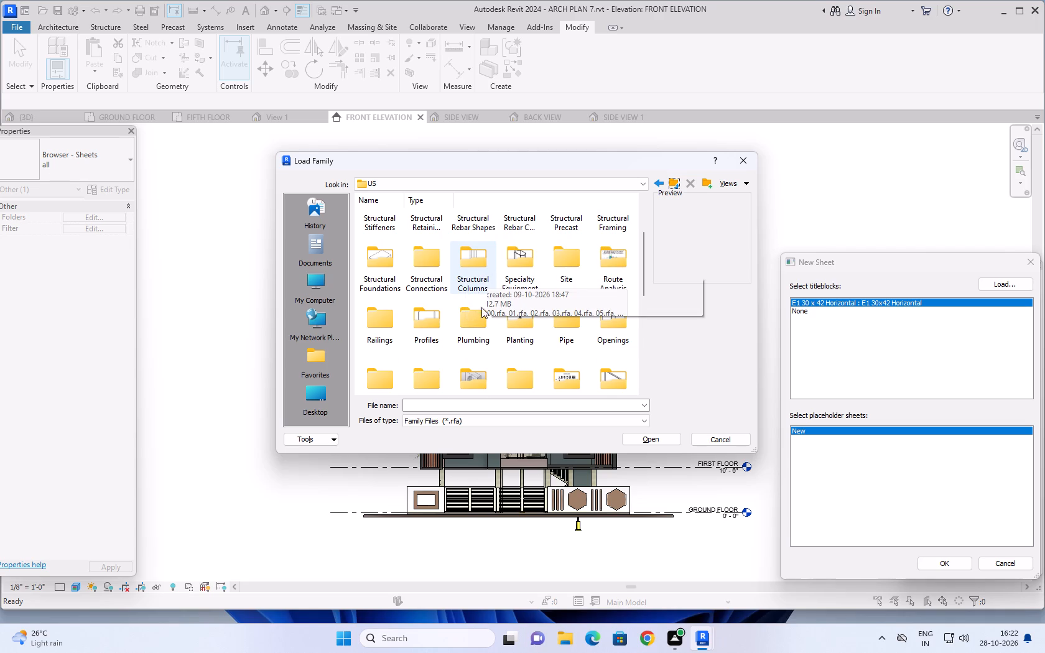
pyautogui.scroll(5, 468, 302)
pyautogui.click(483, 234)
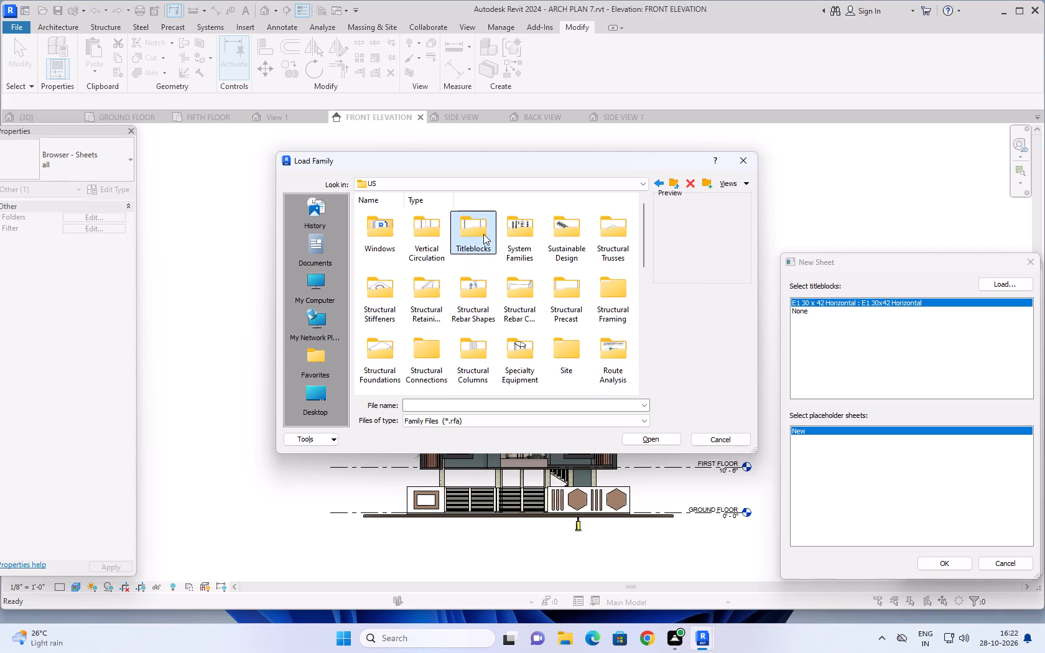
pyautogui.doubleClick(483, 234)
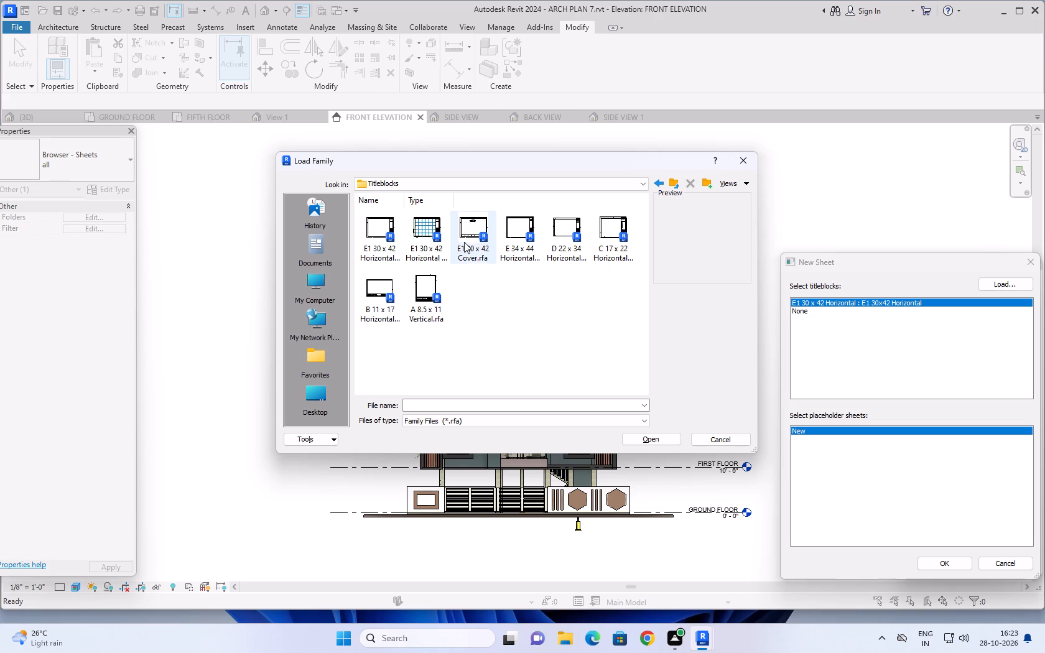
pyautogui.click(382, 285)
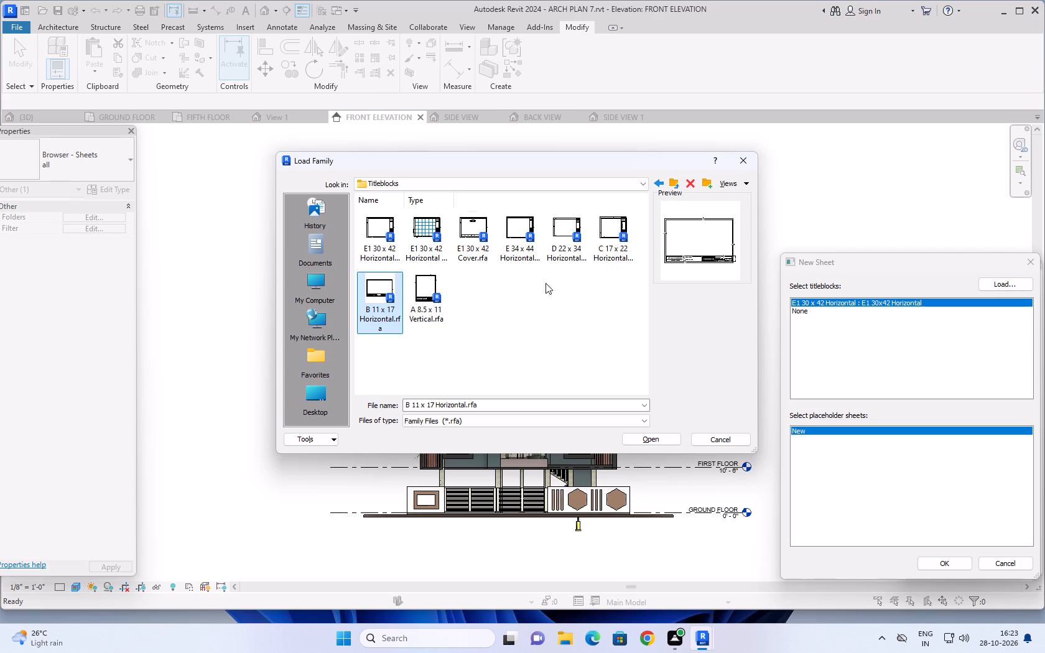
pyautogui.doubleClick(466, 234)
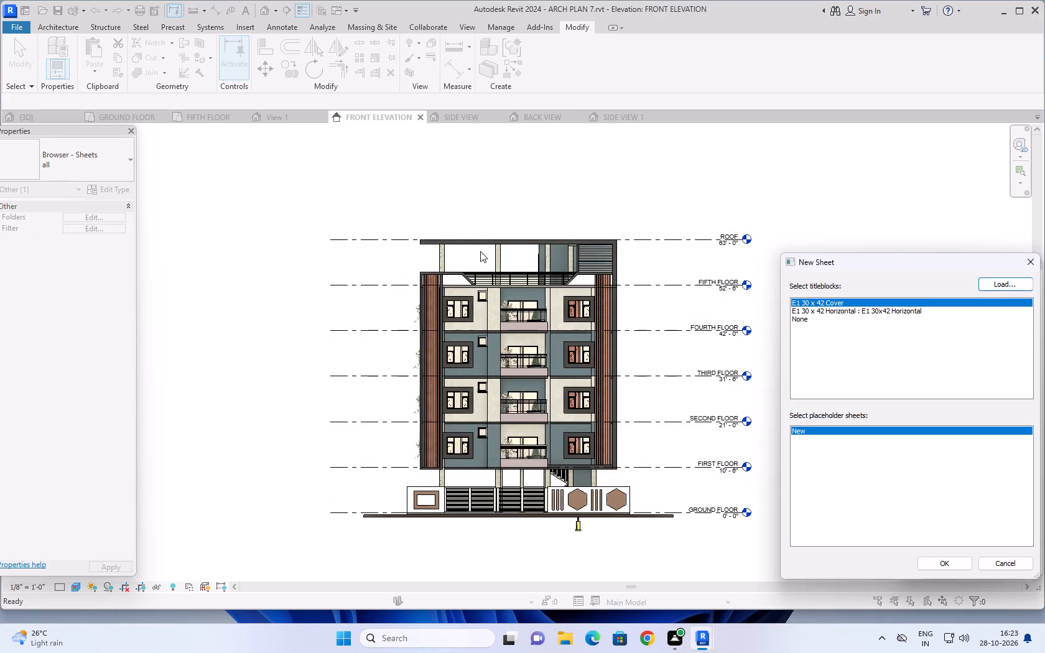
# Create the sheet with the E1 30 x 42 Cover titleblock, check its layout, and close it.
pyautogui.click(958, 566)
pyautogui.scroll(-1, 628, 369)
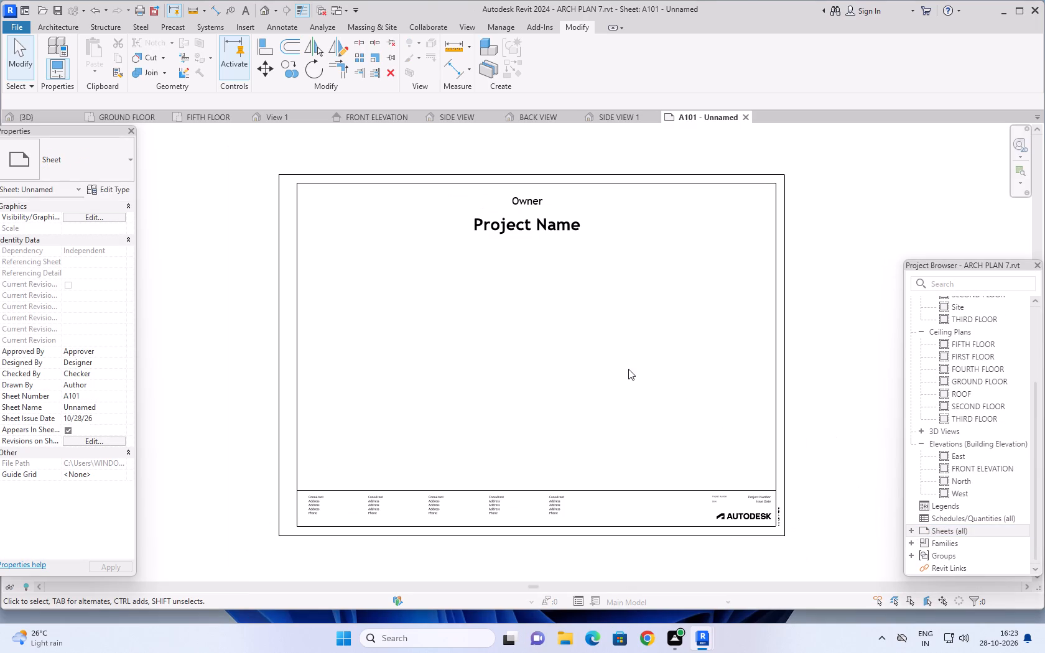
pyautogui.scroll(1, 628, 367)
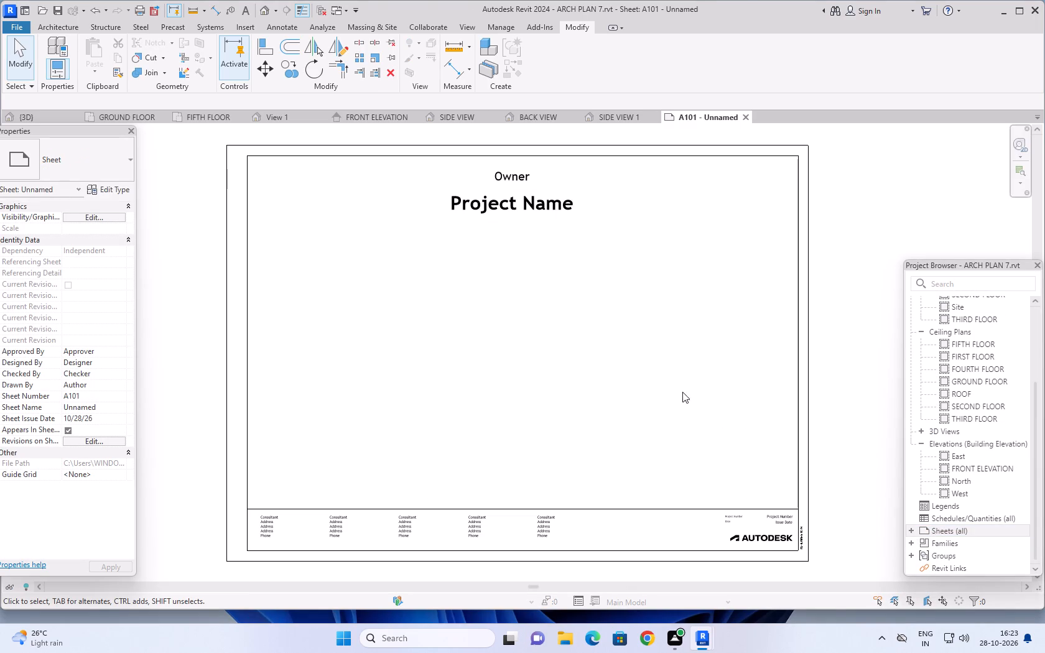
pyautogui.click(747, 115)
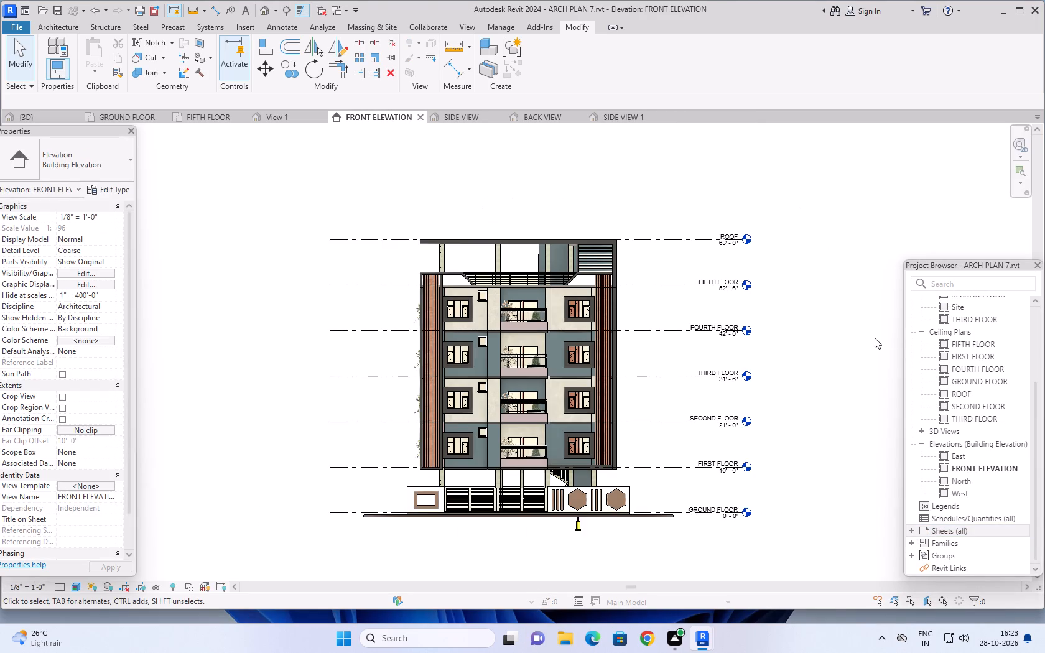
# Load the E 34 x 44 Horizontal titleblock, create another new sheet with it, and close that sheet after checking it.
pyautogui.rightClick(951, 530)
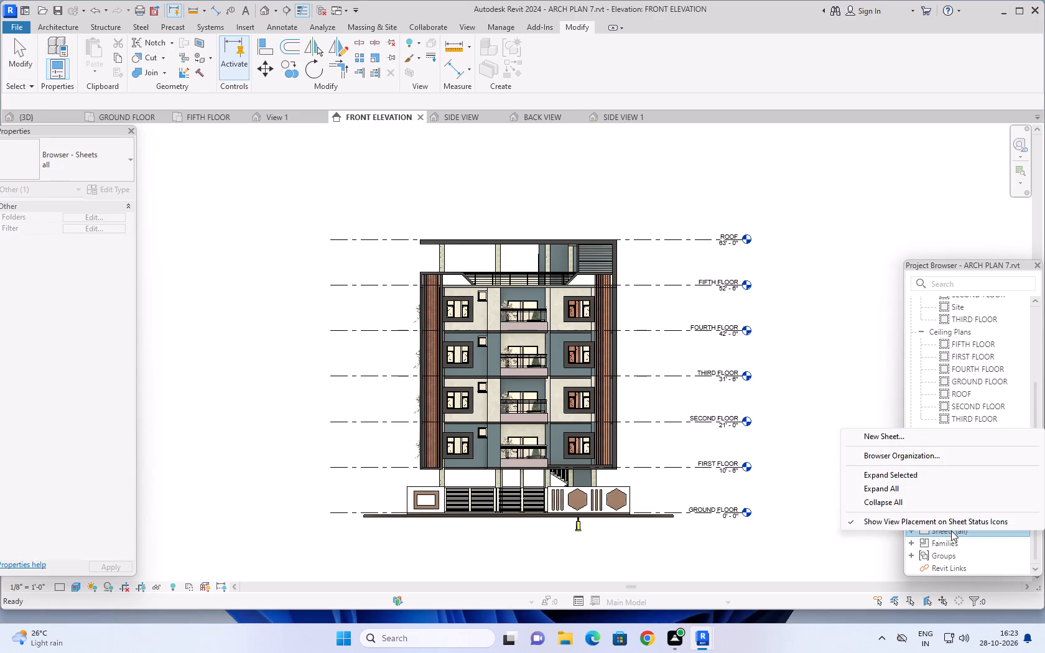
pyautogui.click(917, 433)
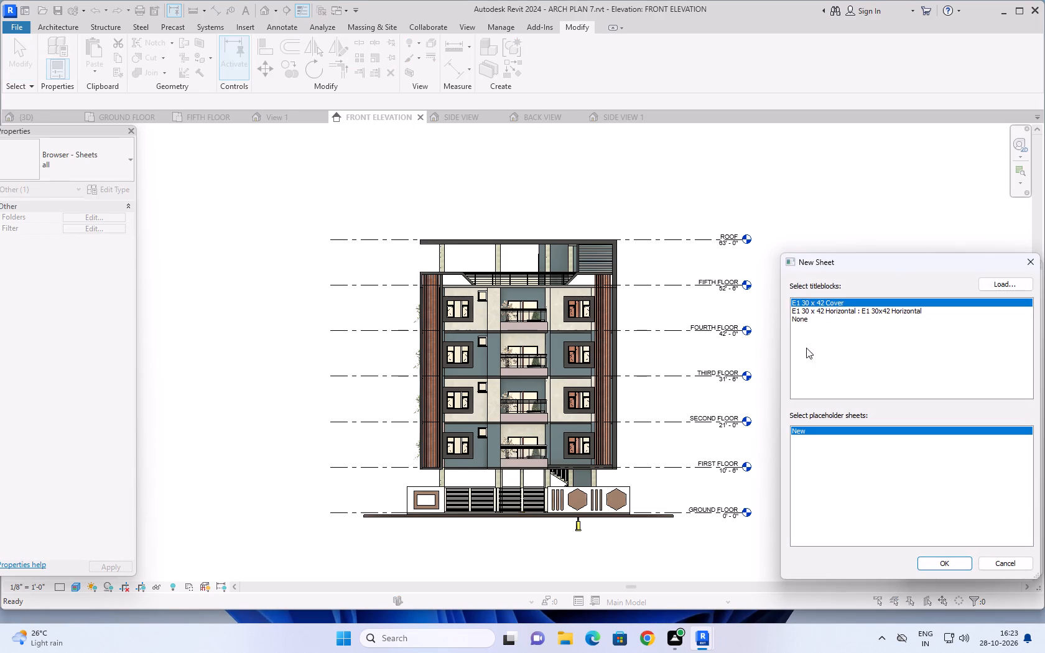
pyautogui.click(1017, 284)
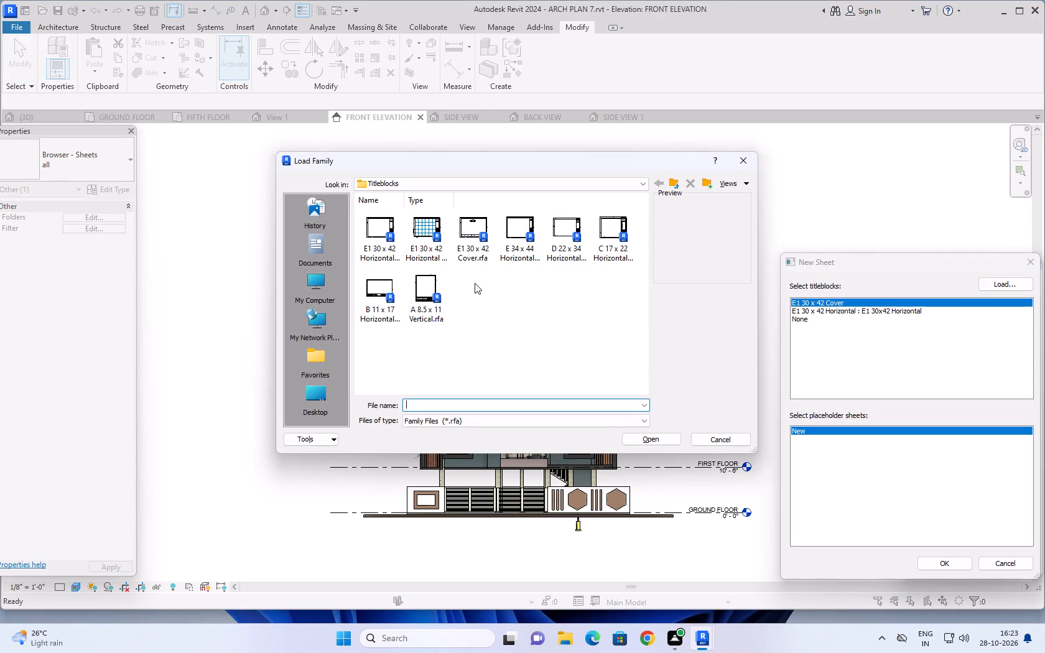
pyautogui.doubleClick(517, 233)
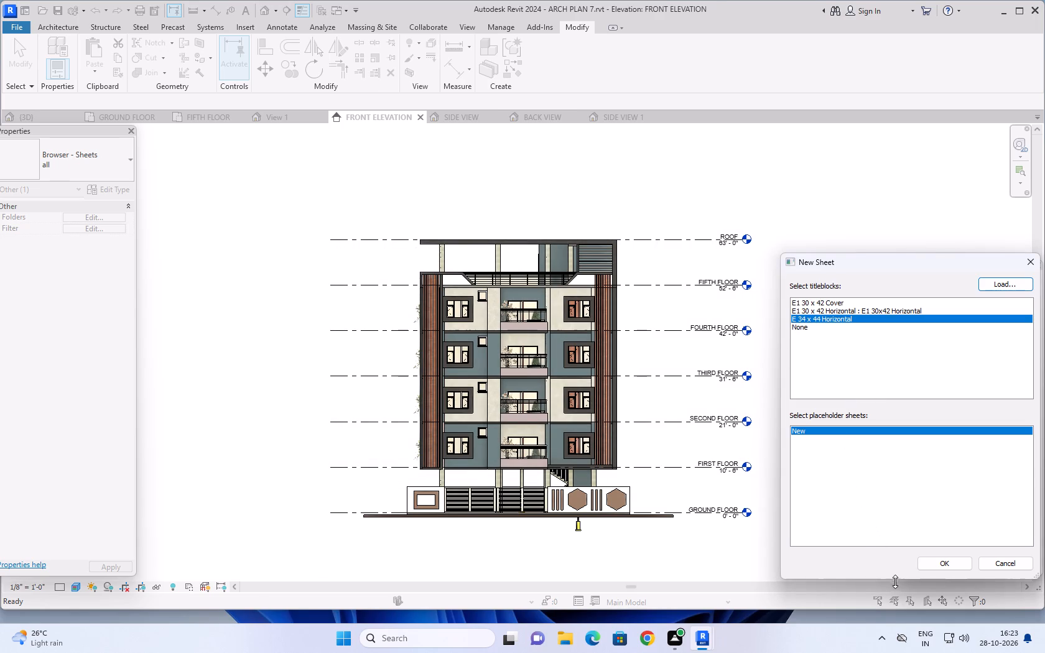
pyautogui.click(939, 562)
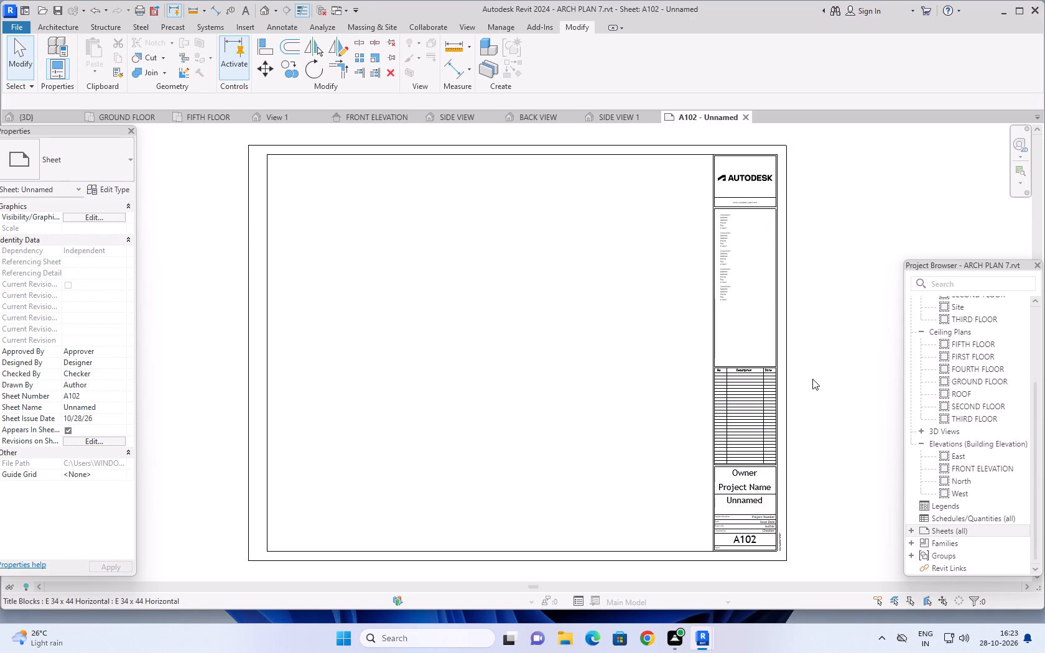
pyautogui.click(746, 117)
# Create a new sheet using the already loaded E1 30x42 Horizontal titleblock.
pyautogui.rightClick(968, 530)
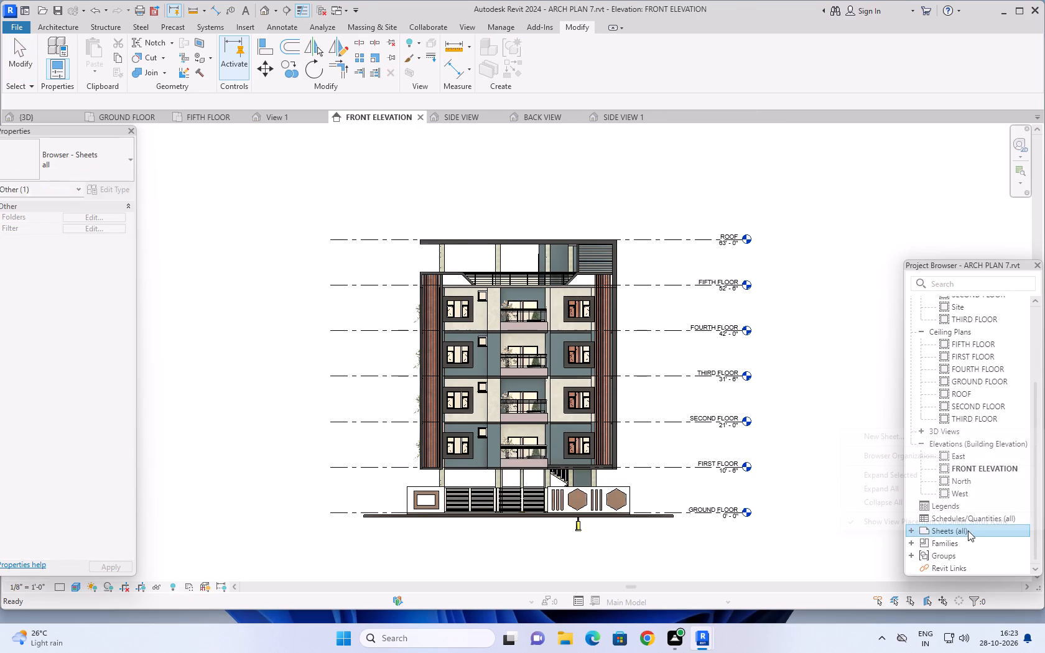
pyautogui.click(909, 440)
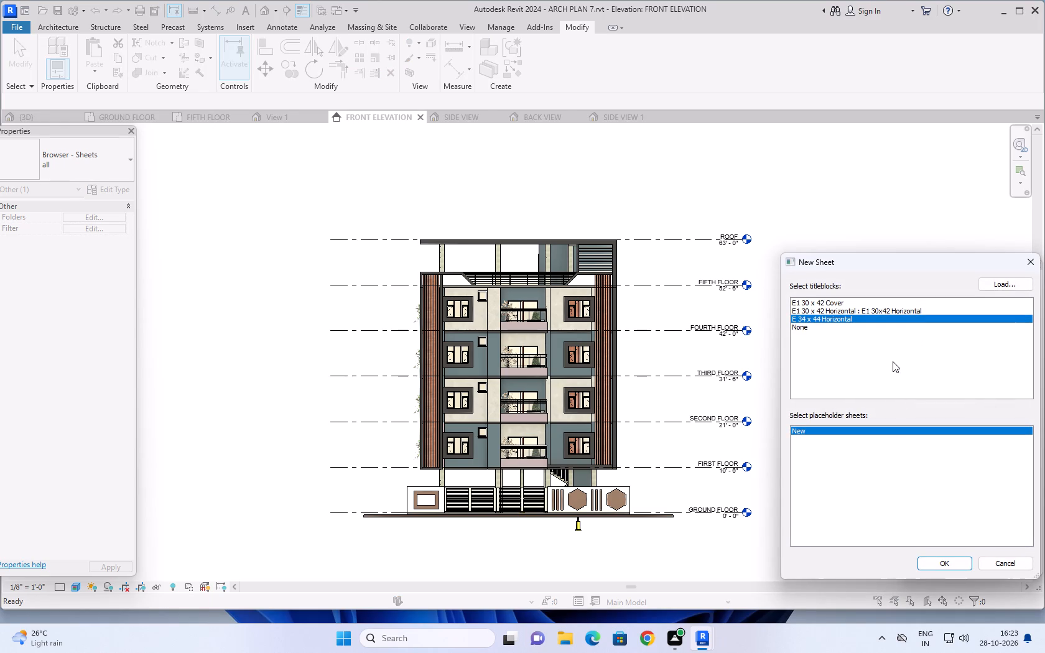
pyautogui.click(838, 303)
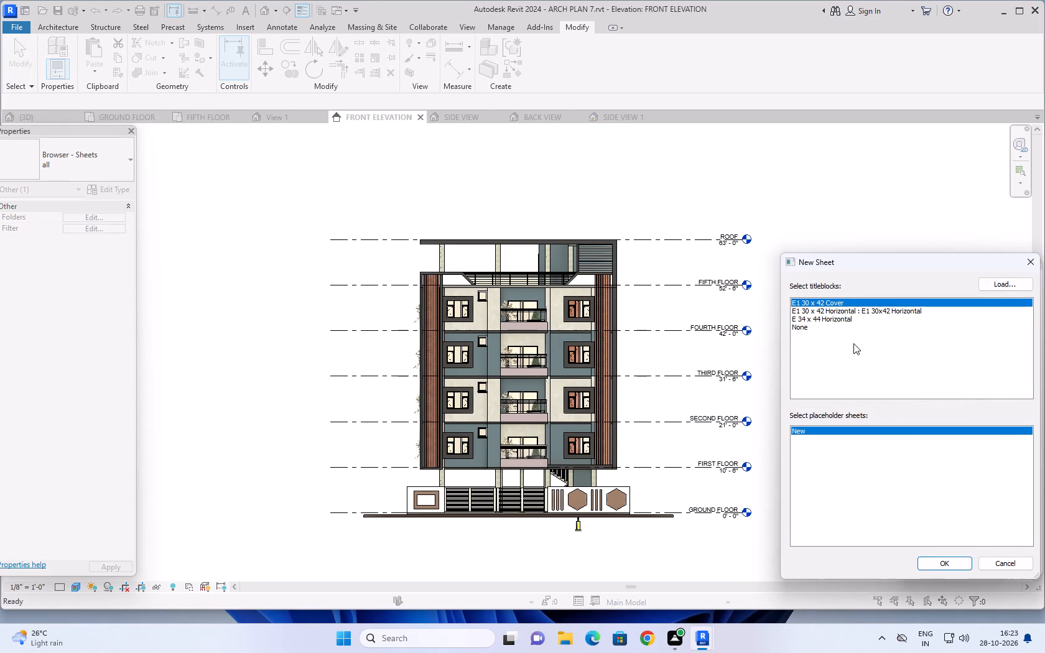
pyautogui.click(1006, 284)
pyautogui.scroll(2, 580, 259)
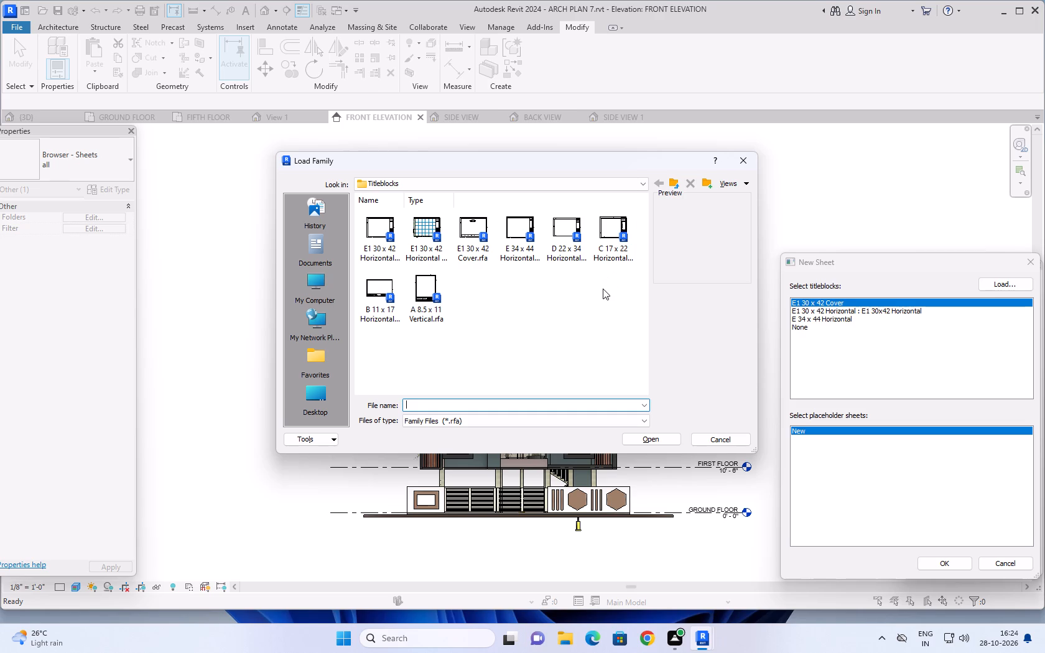
pyautogui.click(853, 312)
pyautogui.click(747, 159)
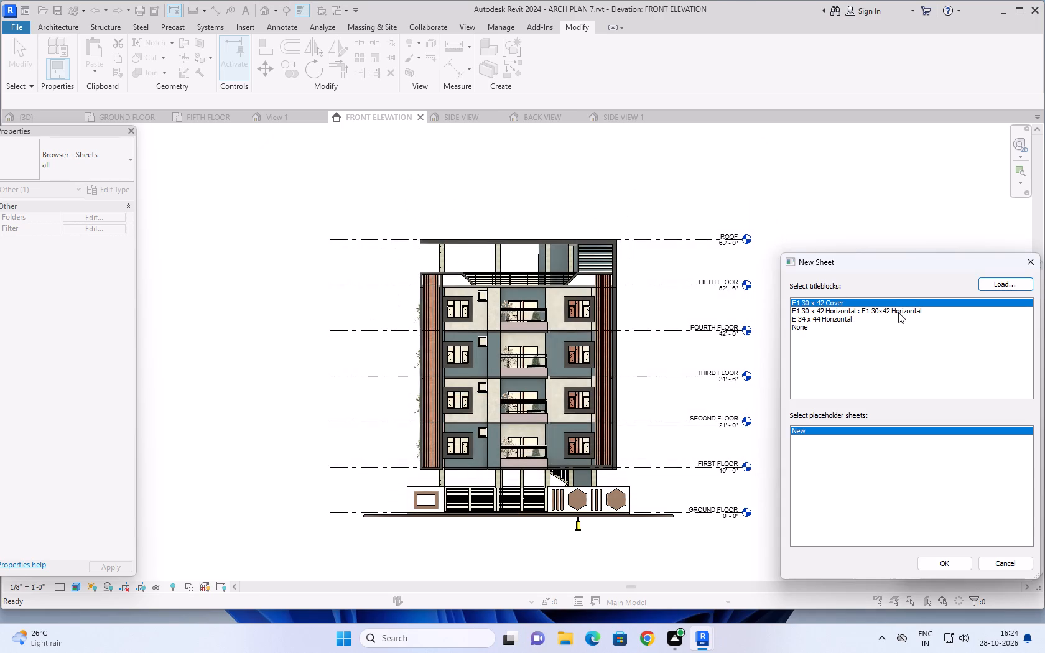
pyautogui.click(898, 312)
pyautogui.click(948, 563)
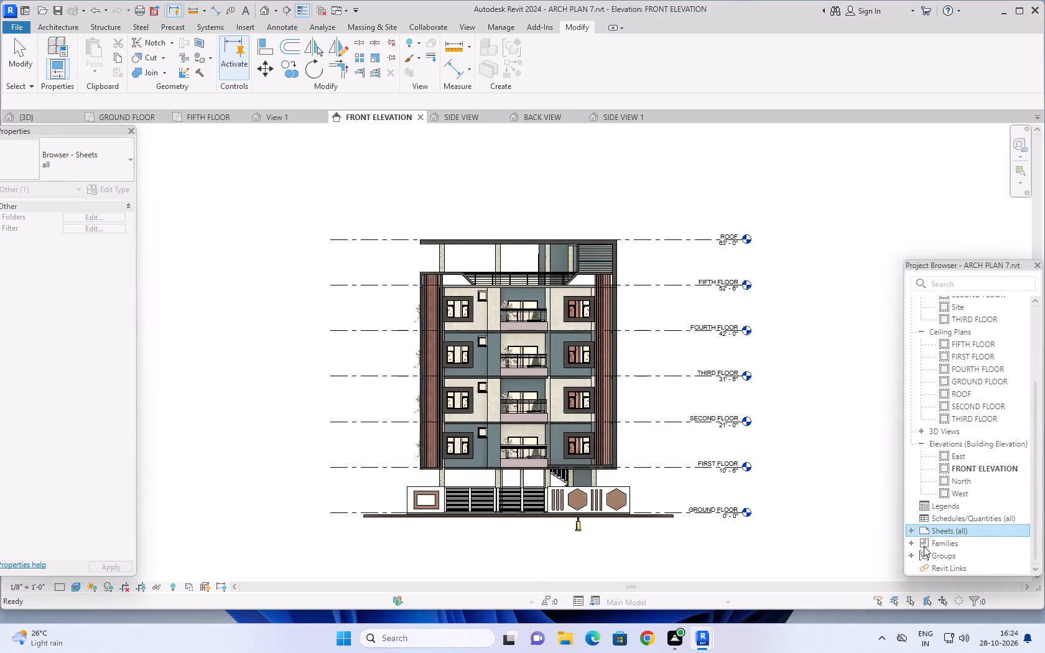
# Place the FRONT ELEVATION view from the building elevations in the upper-left area of sheet A103.
pyautogui.scroll(-1, 818, 396)
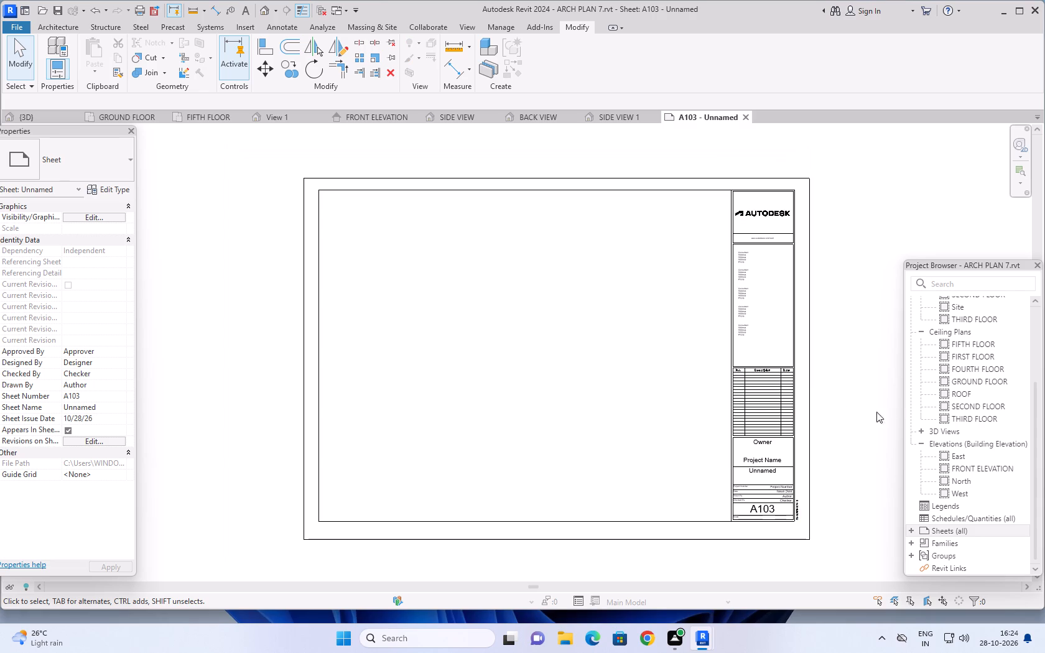
pyautogui.scroll(1, 950, 416)
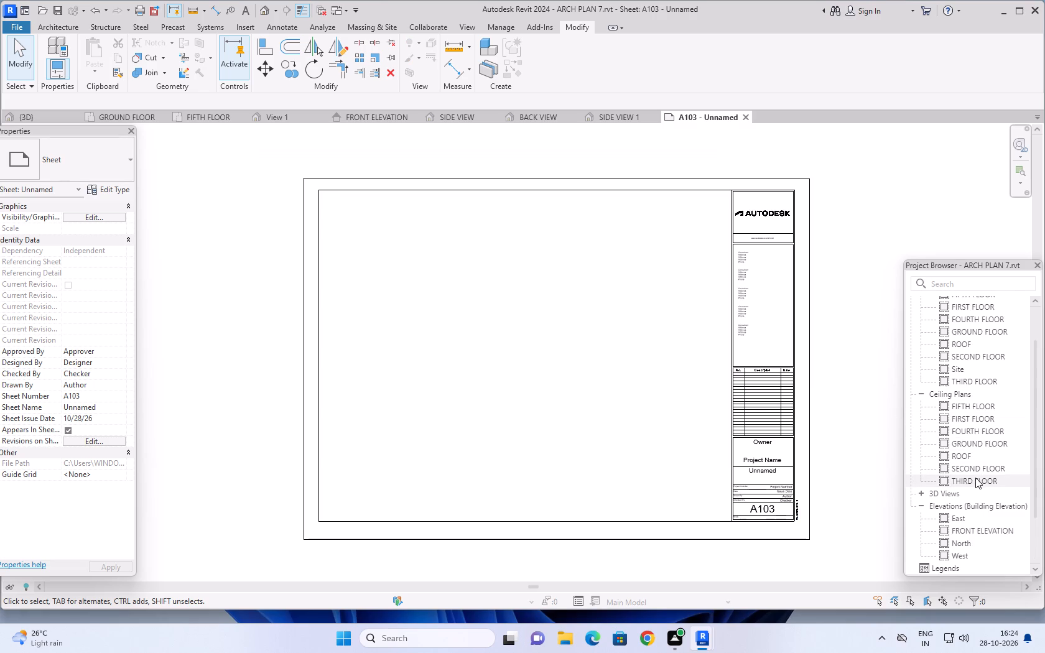
pyautogui.scroll(4, 975, 444)
pyautogui.scroll(-2, 975, 444)
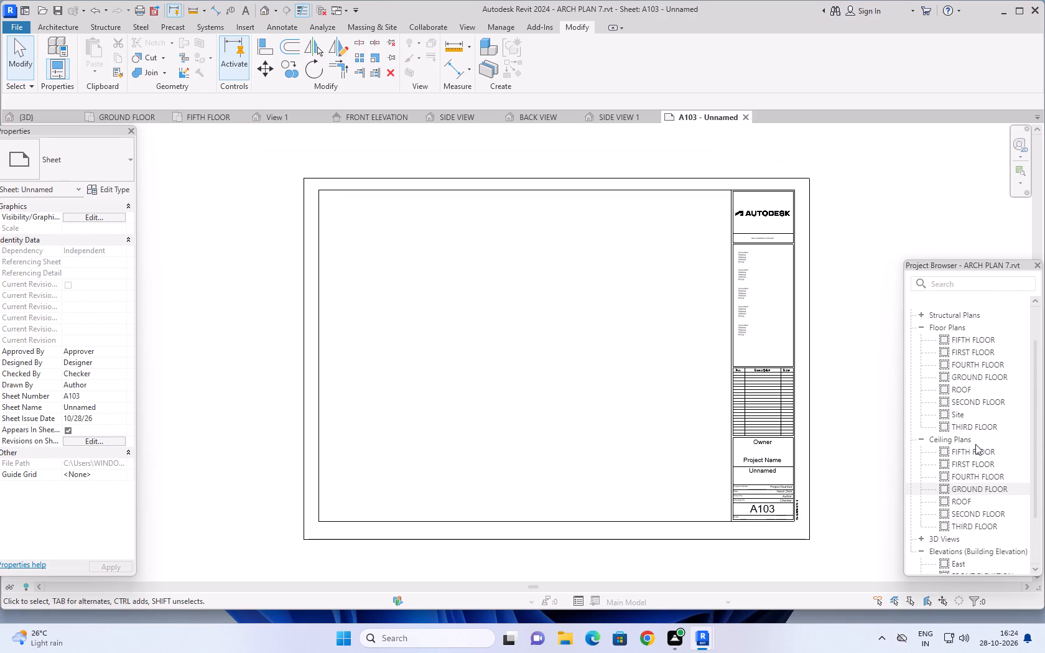
pyautogui.scroll(-3, 975, 444)
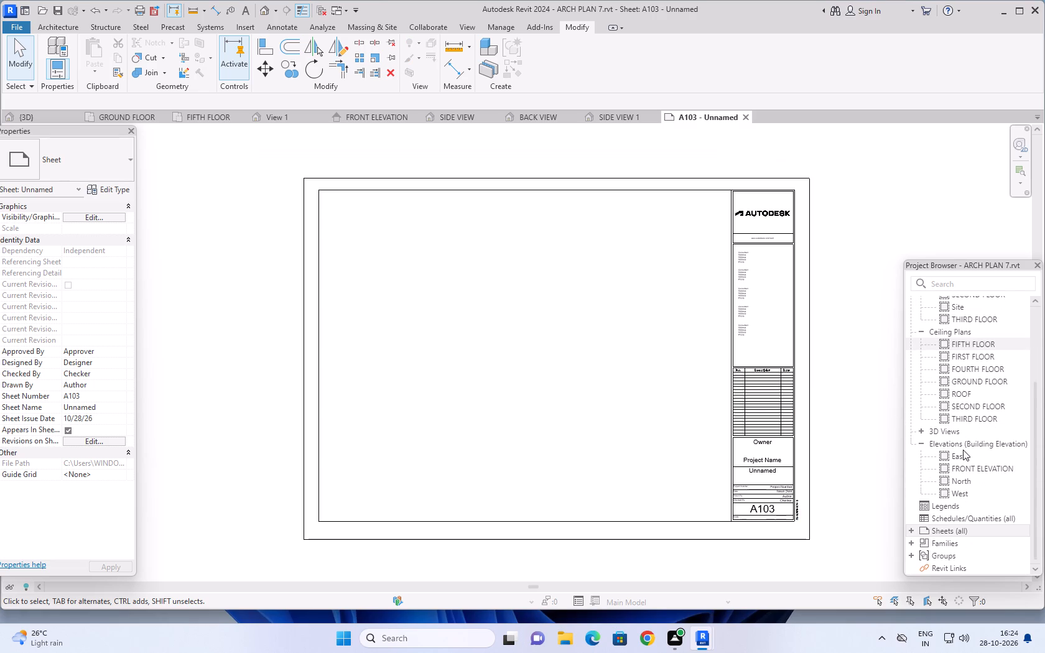
pyautogui.moveTo(980, 469); pyautogui.dragTo(978, 469)
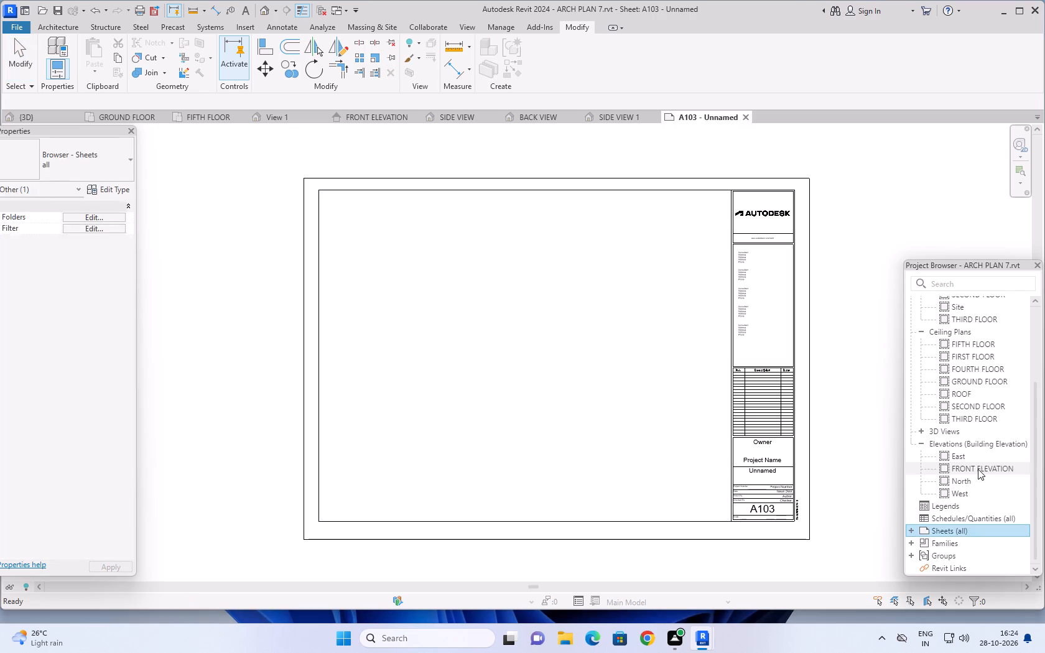
pyautogui.moveTo(978, 469); pyautogui.dragTo(444, 286)
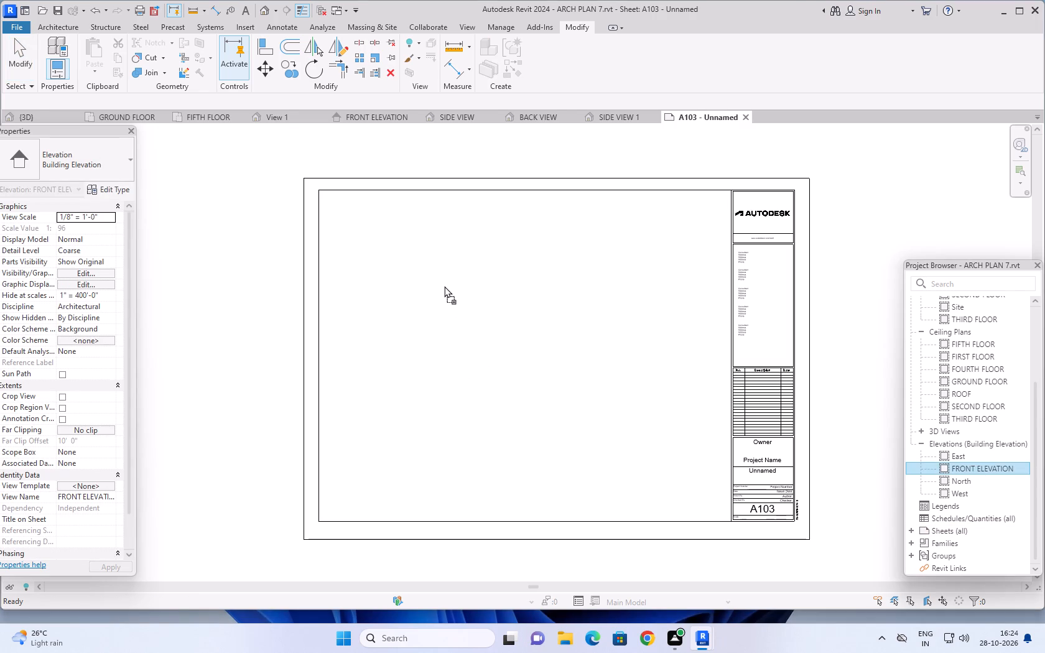
pyautogui.moveTo(444, 286); pyautogui.dragTo(447, 286)
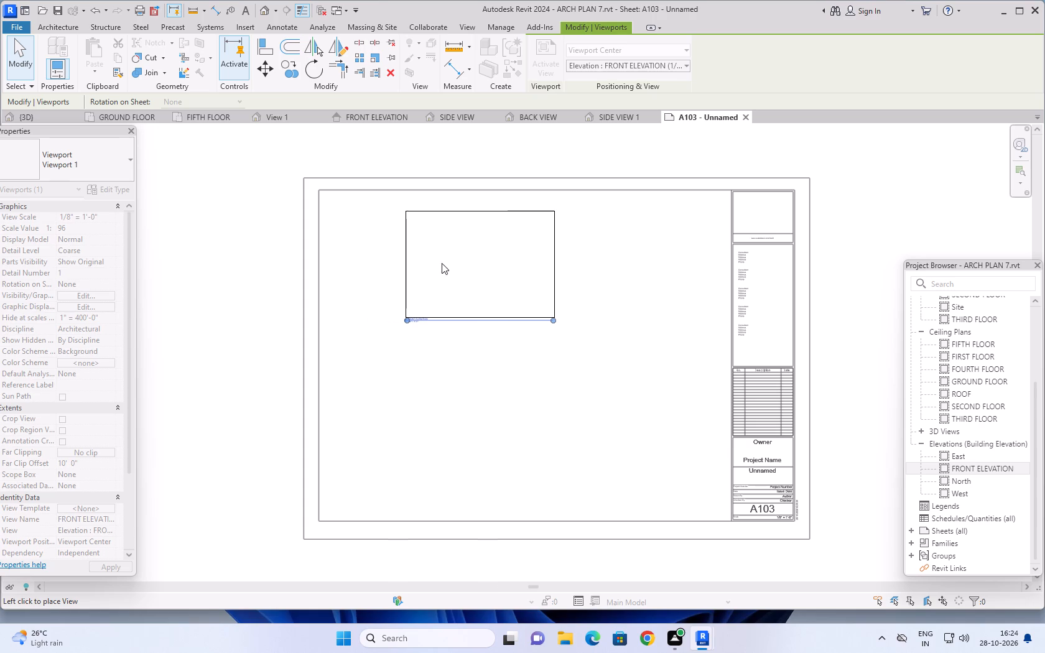
pyautogui.click(418, 261)
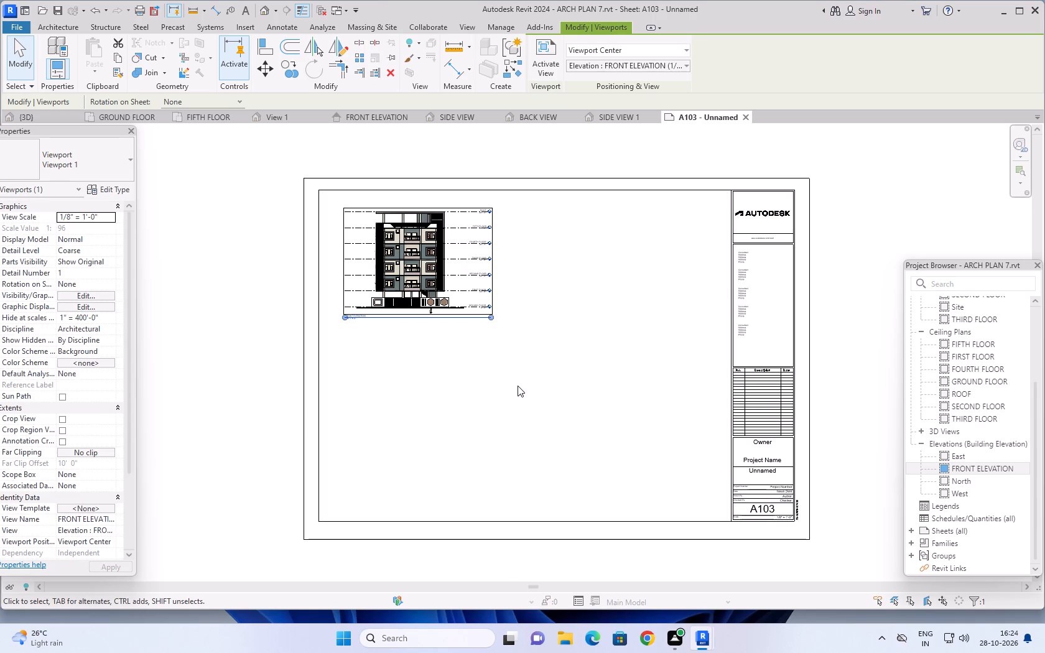
# Change the FRONT ELEVATION viewport's view scale to Custom with a scale value of 1:50.
pyautogui.moveTo(518, 382); pyautogui.dragTo(661, 439, button='middle')
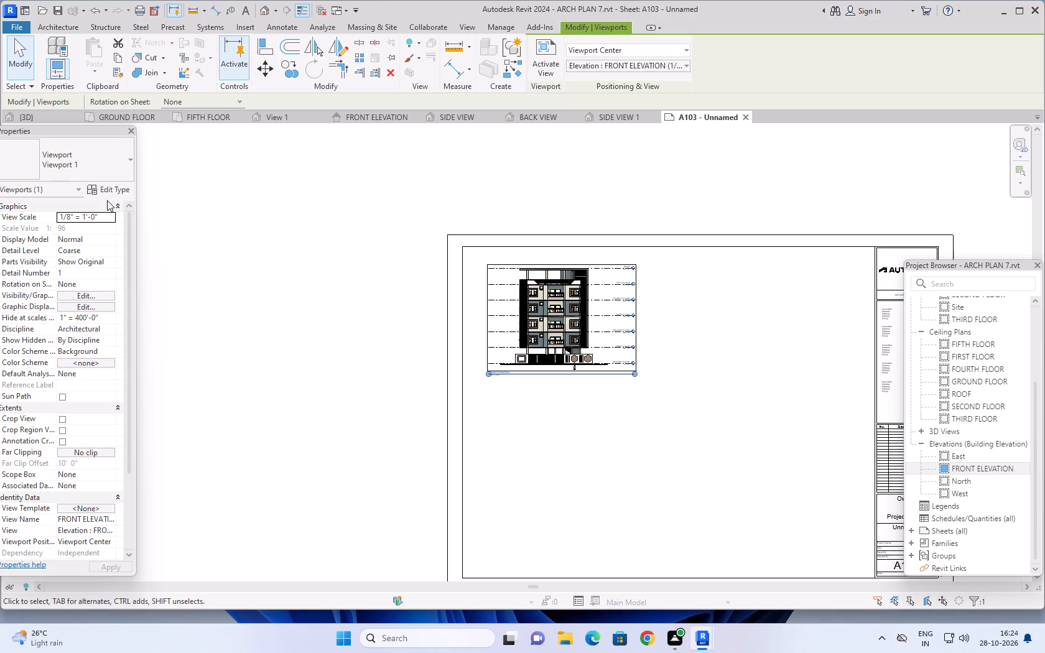
pyautogui.click(123, 166)
pyautogui.click(126, 166)
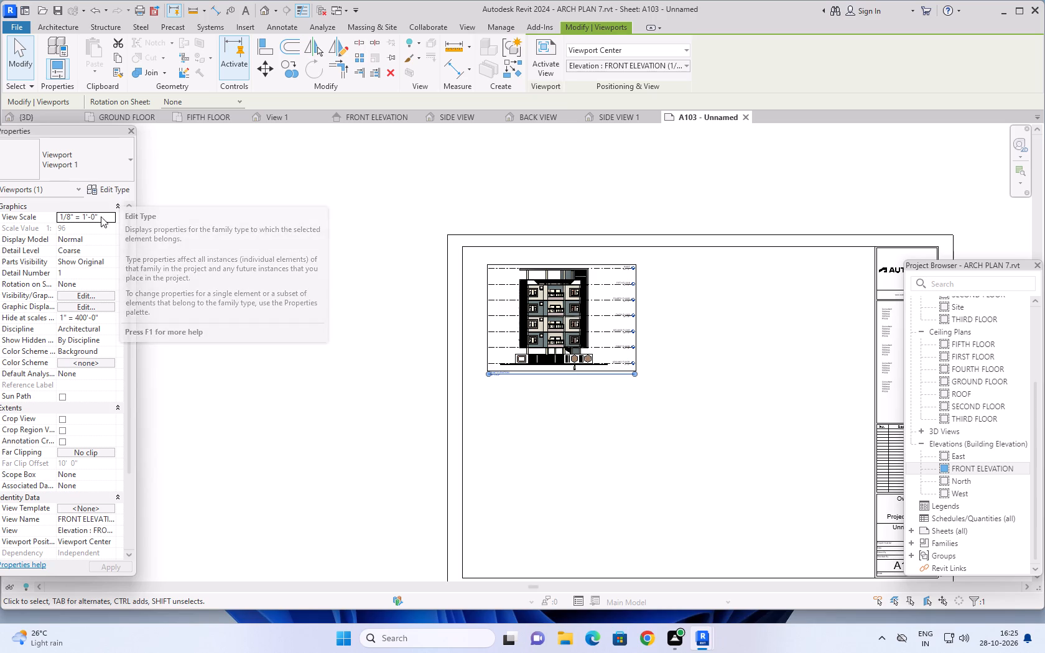
pyautogui.click(107, 216)
pyautogui.scroll(11, 98, 237)
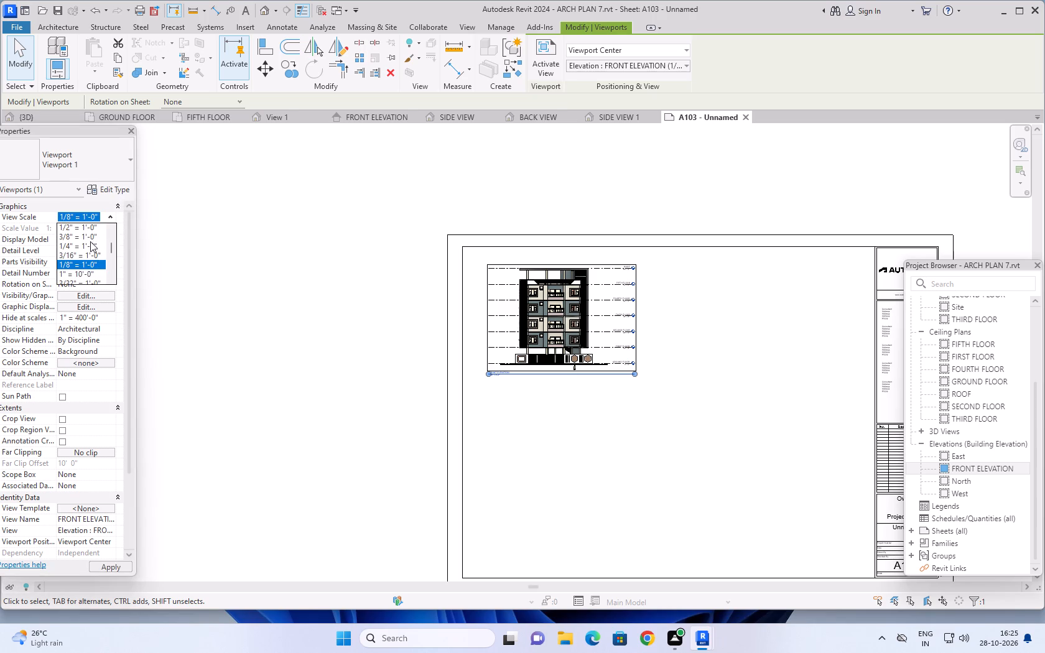
pyautogui.click(90, 226)
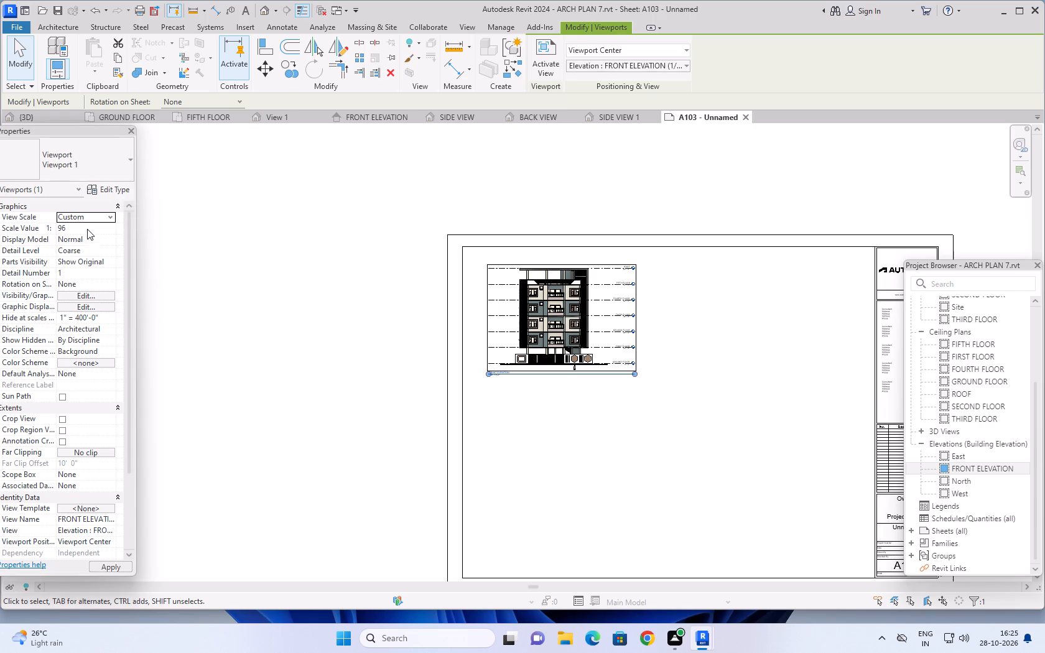
pyautogui.click(88, 229)
pyautogui.write('50')
pyautogui.press('Return')
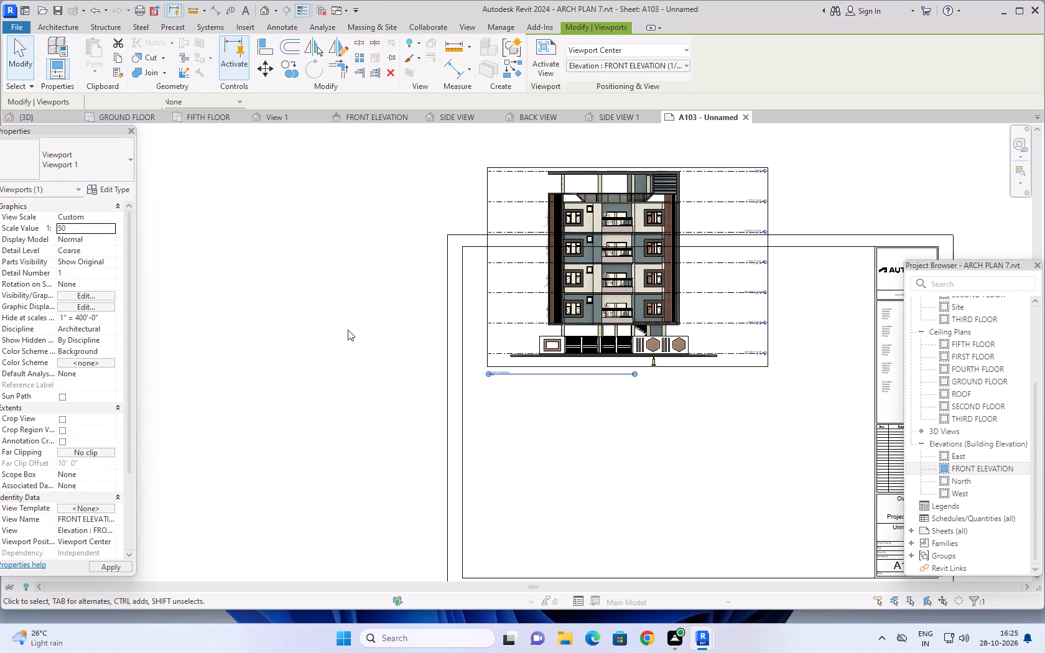
# Set the FRONT ELEVATION viewport's custom scale value to 1:75.
pyautogui.scroll(-3, 349, 329)
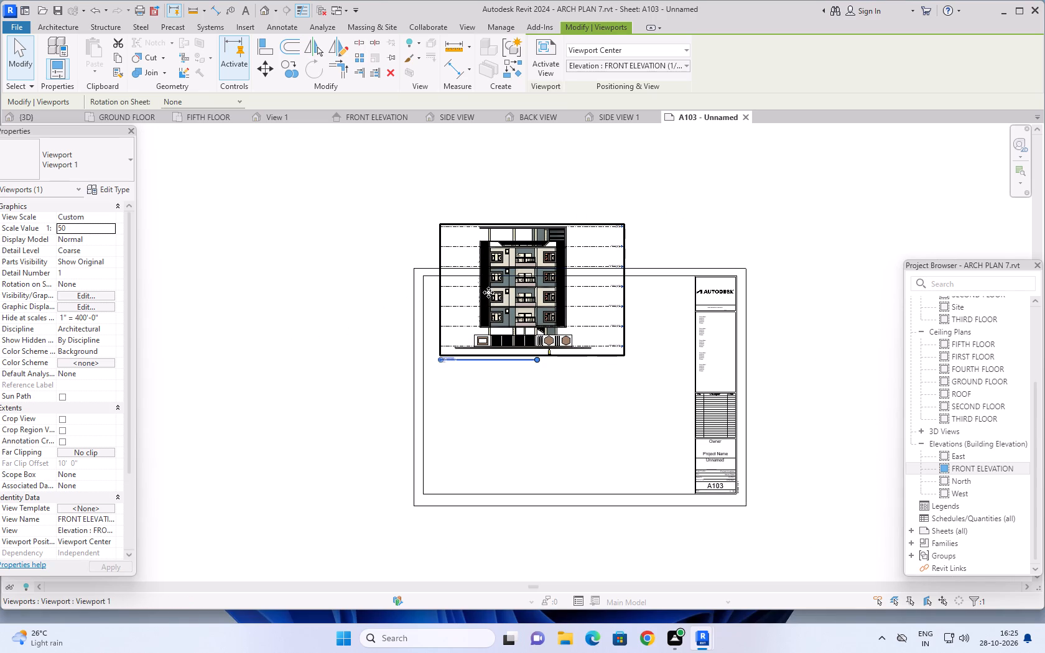
pyautogui.click(70, 230)
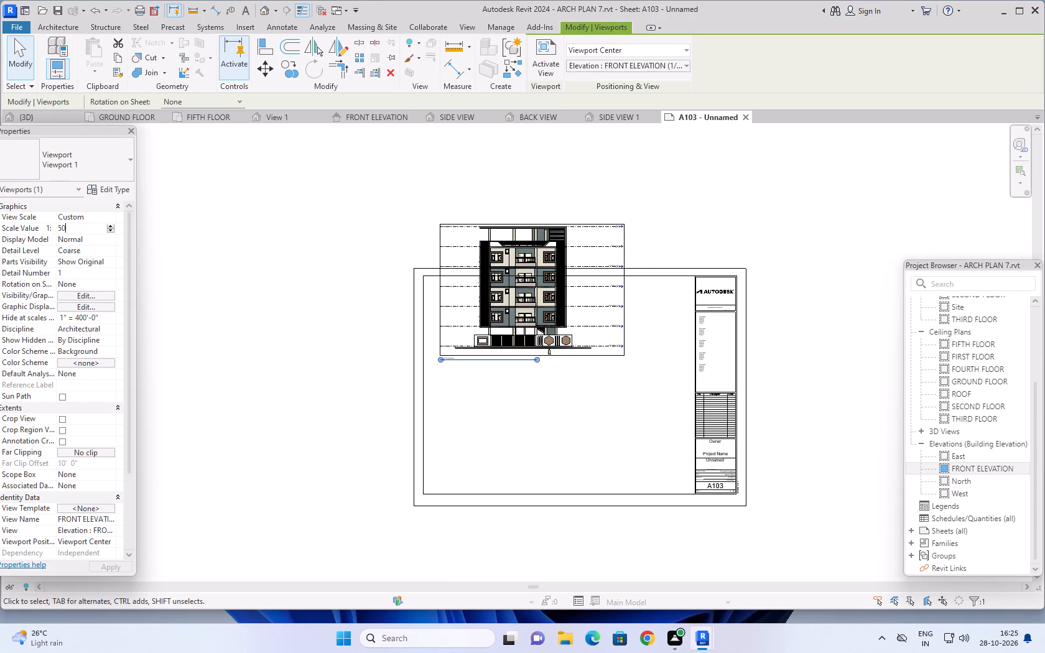
pyautogui.press('BackSpace')
pyautogui.press('BackSpace')
pyautogui.press('BackSpace')
pyautogui.press('BackSpace')
pyautogui.press('BackSpace')
pyautogui.write('75')
pyautogui.press('Return')
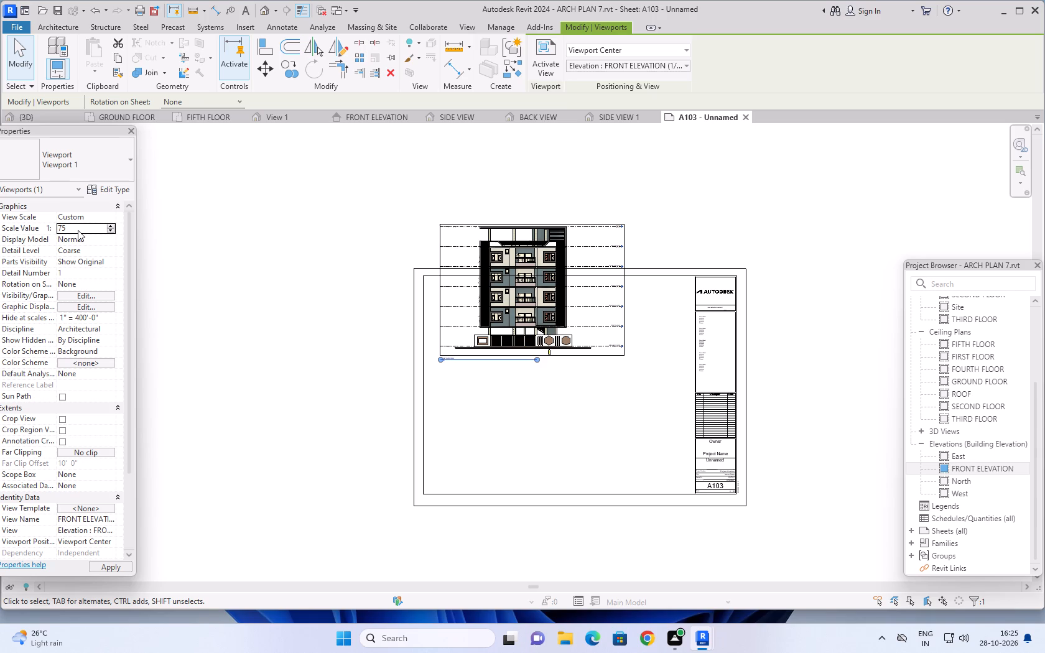
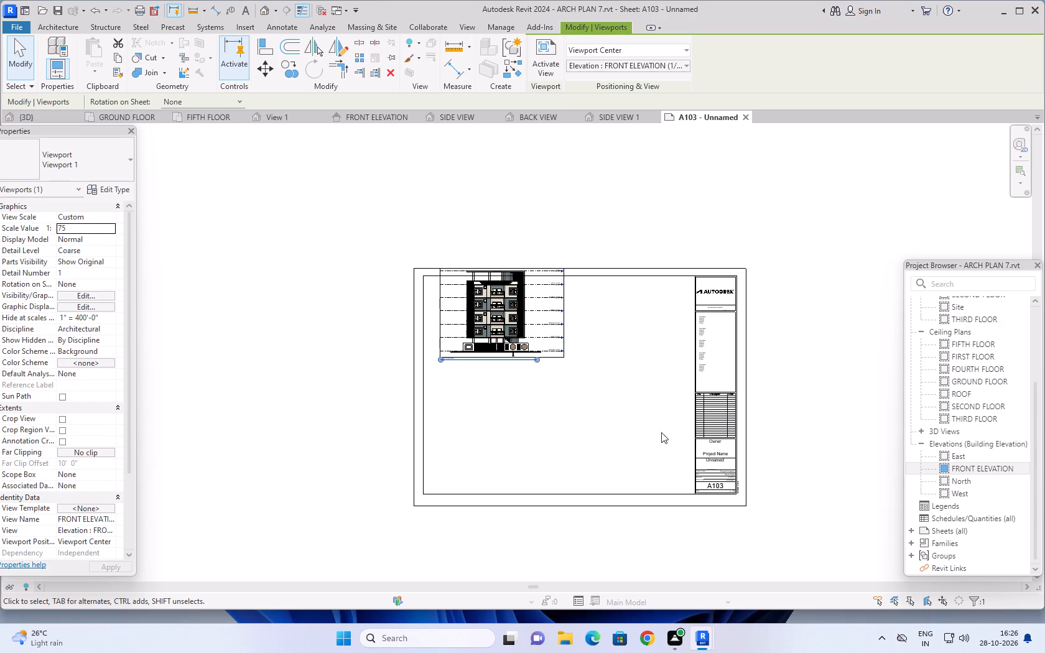
# Move the FRONT ELEVATION viewport down so it sits inside the titleblock's upper border on sheet A103.
pyautogui.scroll(4, 536, 312)
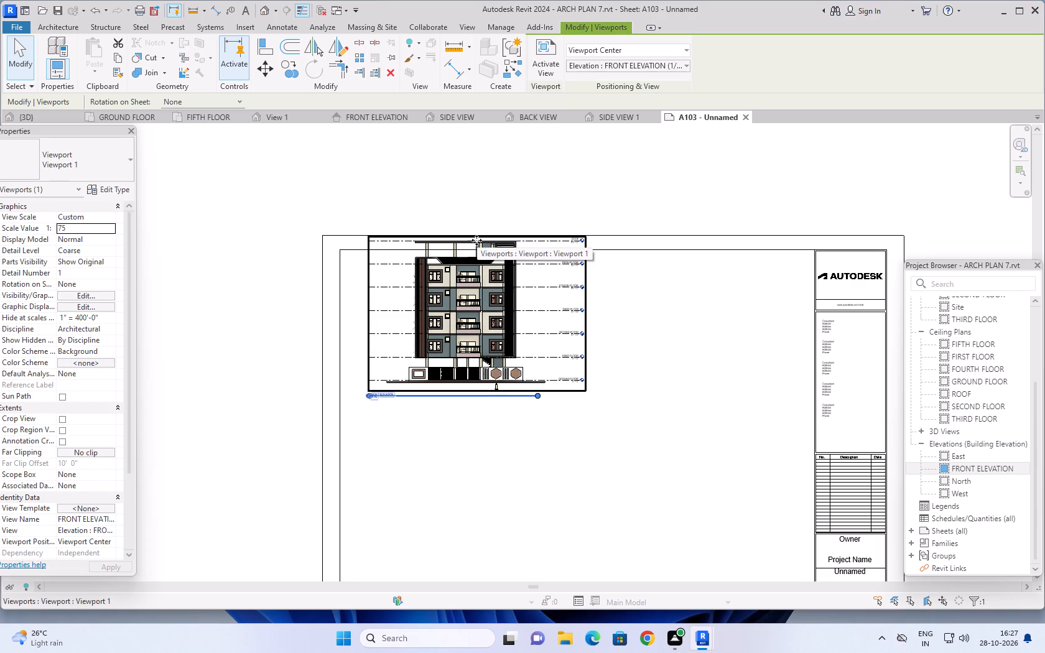
pyautogui.moveTo(476, 240); pyautogui.dragTo(473, 258)
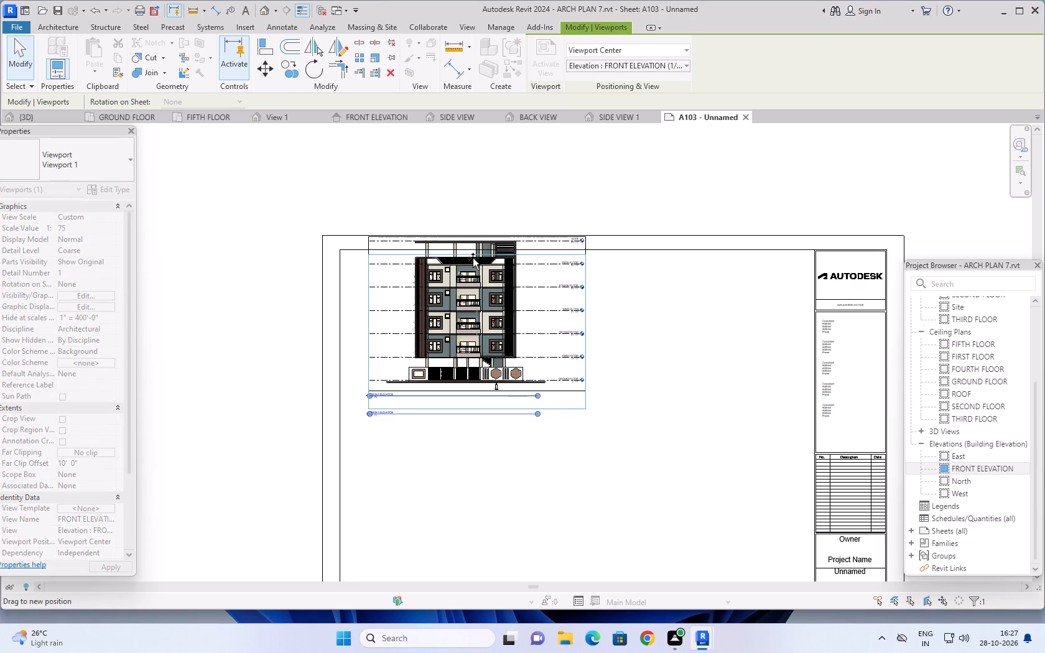
pyautogui.moveTo(473, 258); pyautogui.dragTo(471, 259)
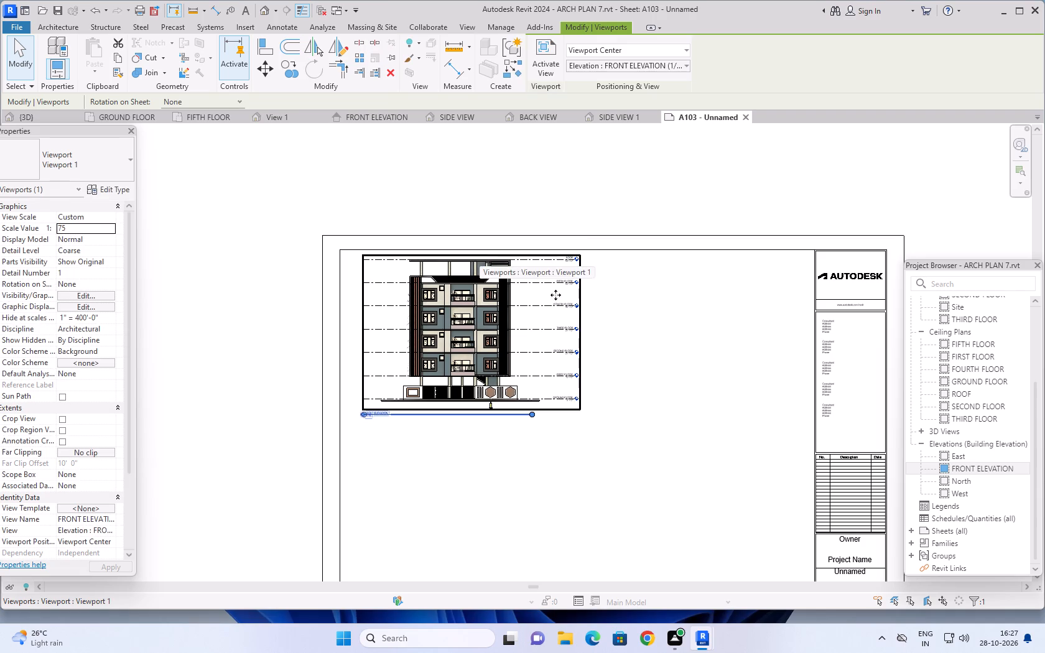
# Place the SIDE VIEW 3D view in the upper-right area of sheet A103, beside the titleblock column.
pyautogui.scroll(-1, 694, 365)
pyautogui.moveTo(688, 362); pyautogui.dragTo(651, 226, button='middle')
pyautogui.scroll(-1, 687, 361)
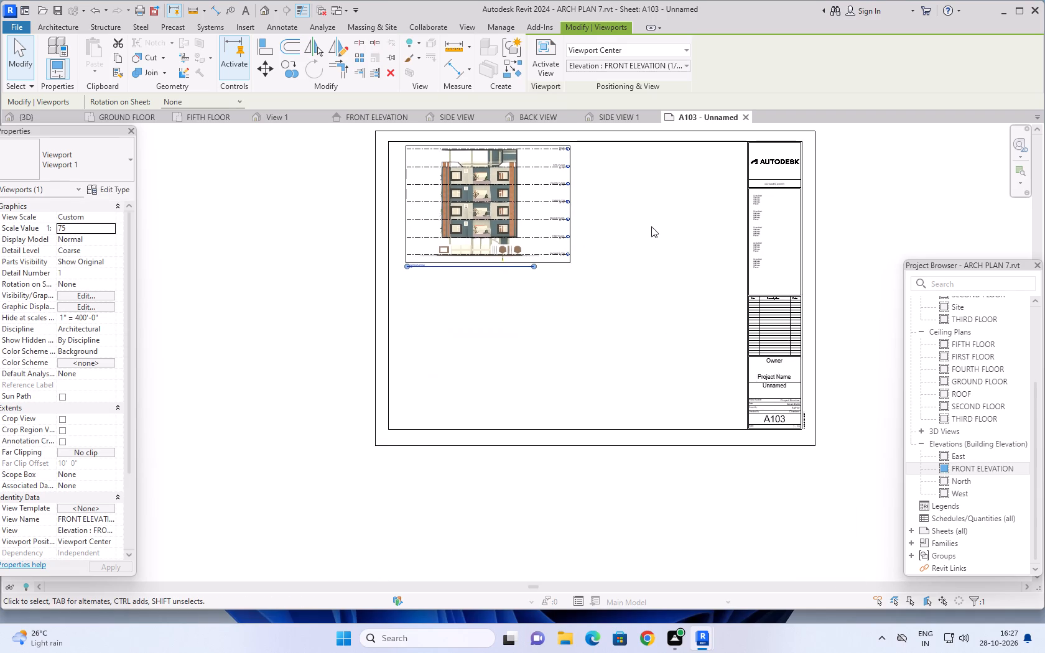
pyautogui.moveTo(650, 226); pyautogui.dragTo(613, 261, button='middle')
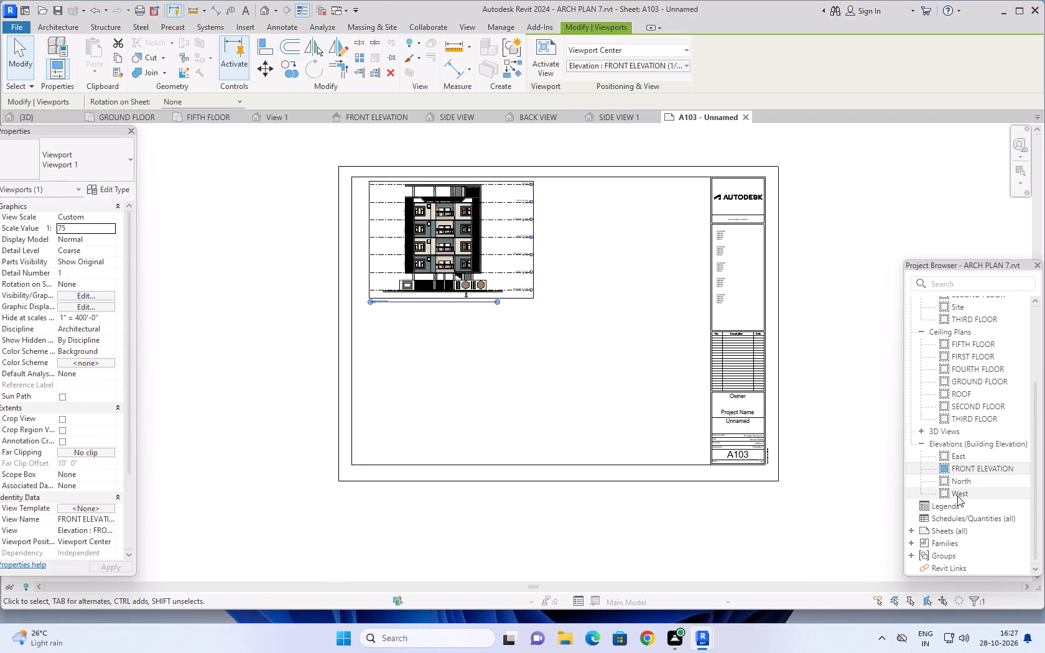
pyautogui.scroll(-2, 957, 496)
pyautogui.click(922, 432)
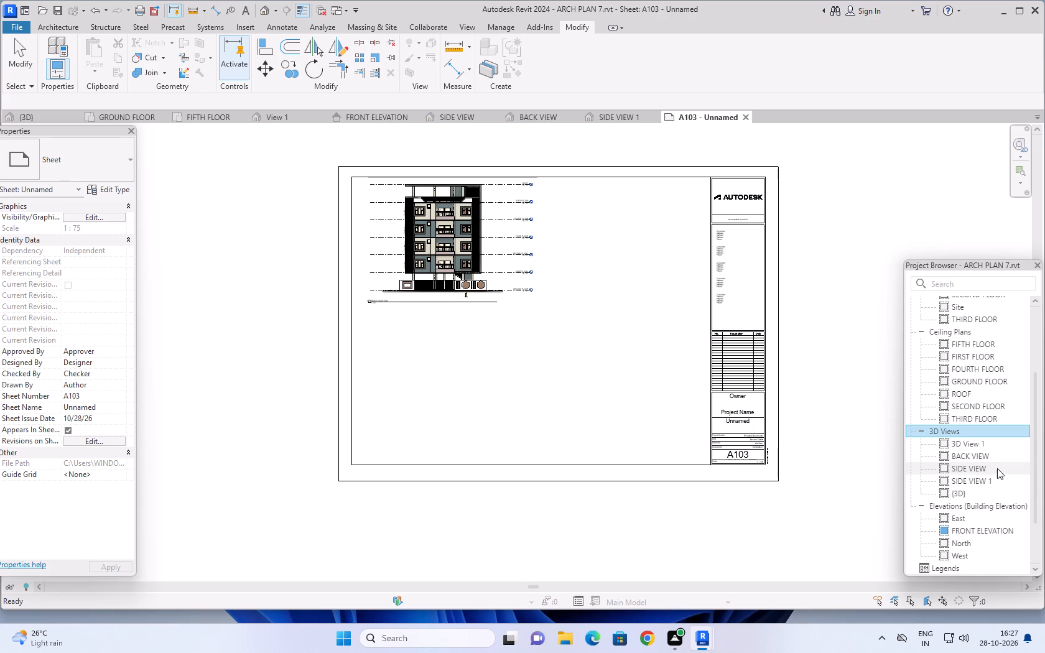
pyautogui.moveTo(997, 468); pyautogui.dragTo(610, 254)
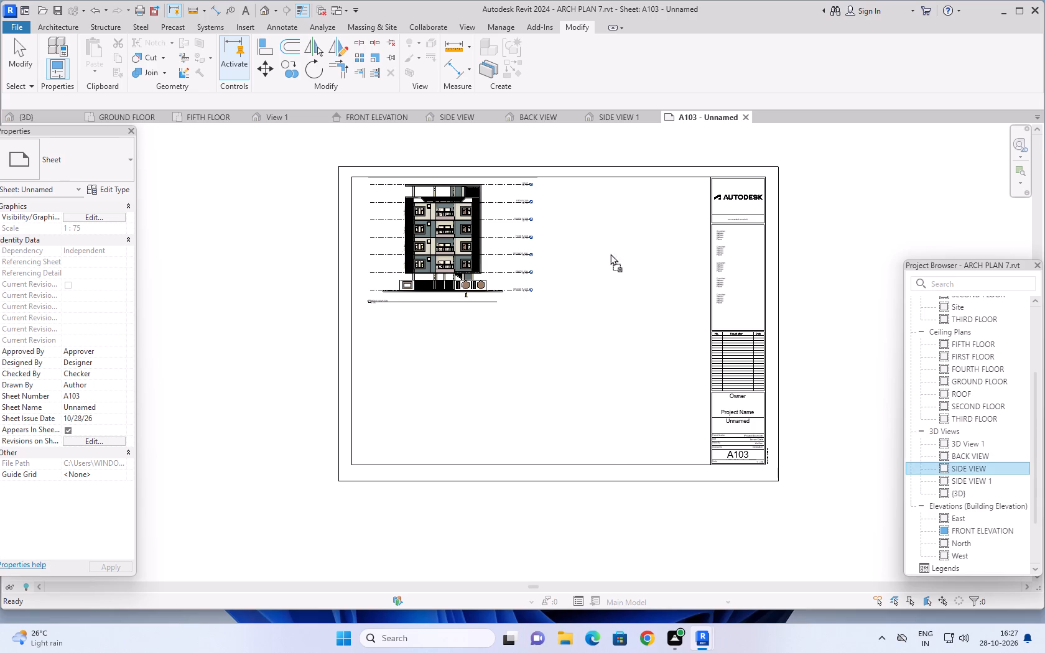
pyautogui.moveTo(610, 254); pyautogui.dragTo(608, 224)
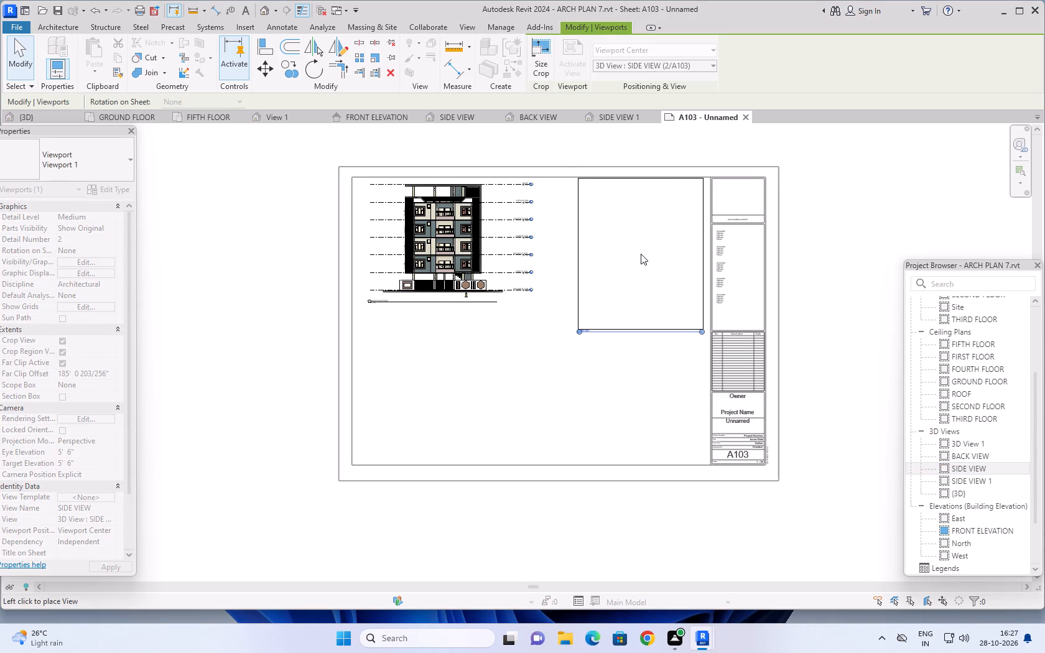
pyautogui.click(641, 254)
# Examine the SIDE VIEW viewport on the sheet up close, including the balconies and facade details.
pyautogui.scroll(4, 650, 221)
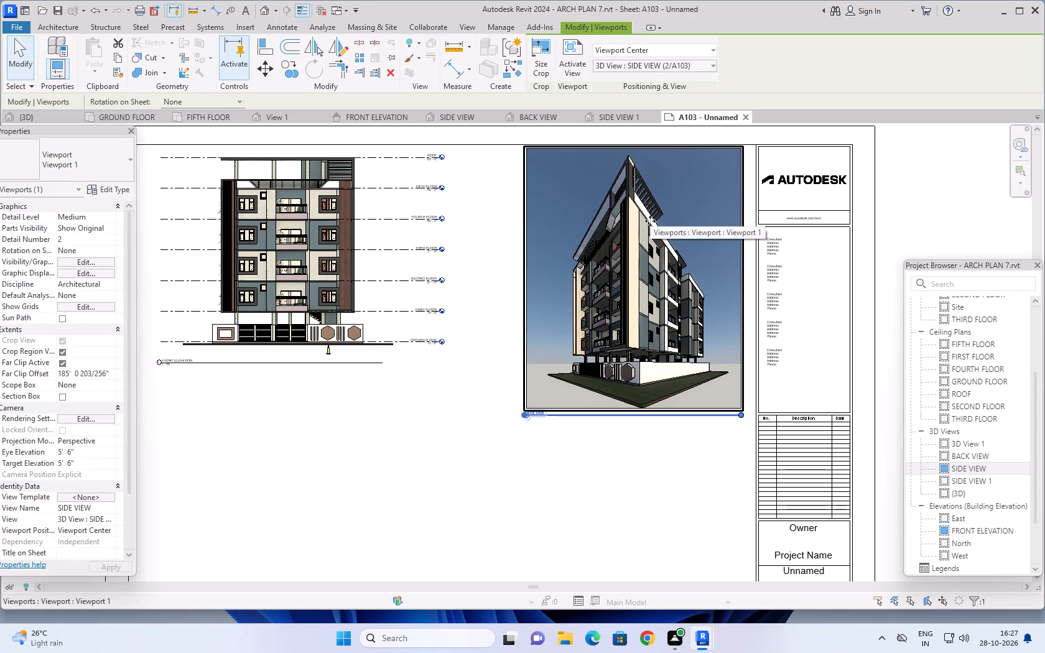
pyautogui.scroll(5, 664, 292)
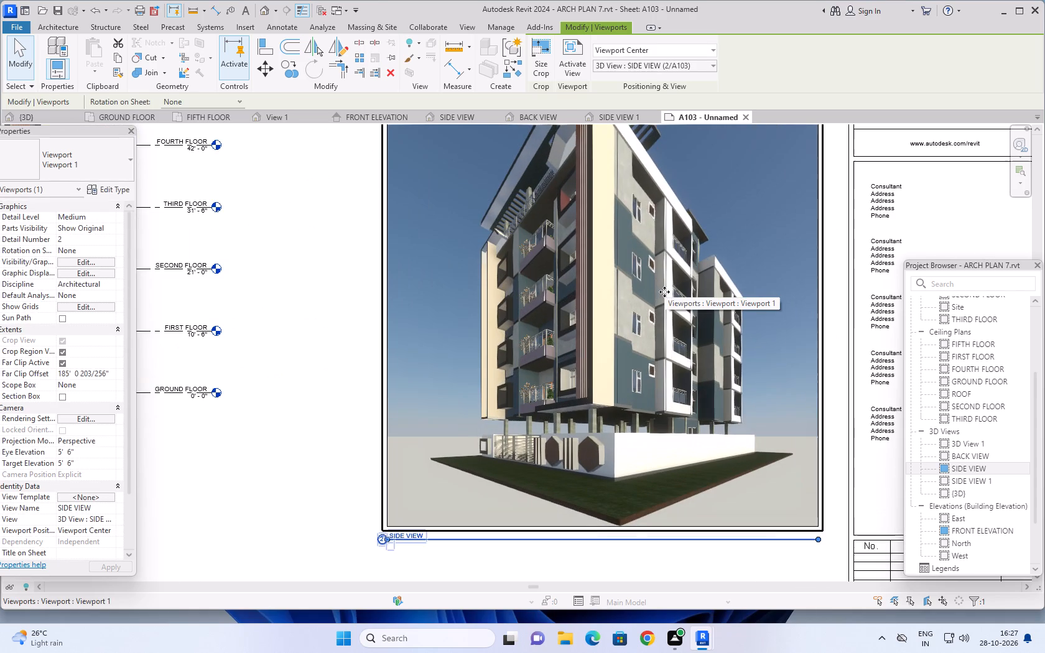
pyautogui.scroll(4, 485, 266)
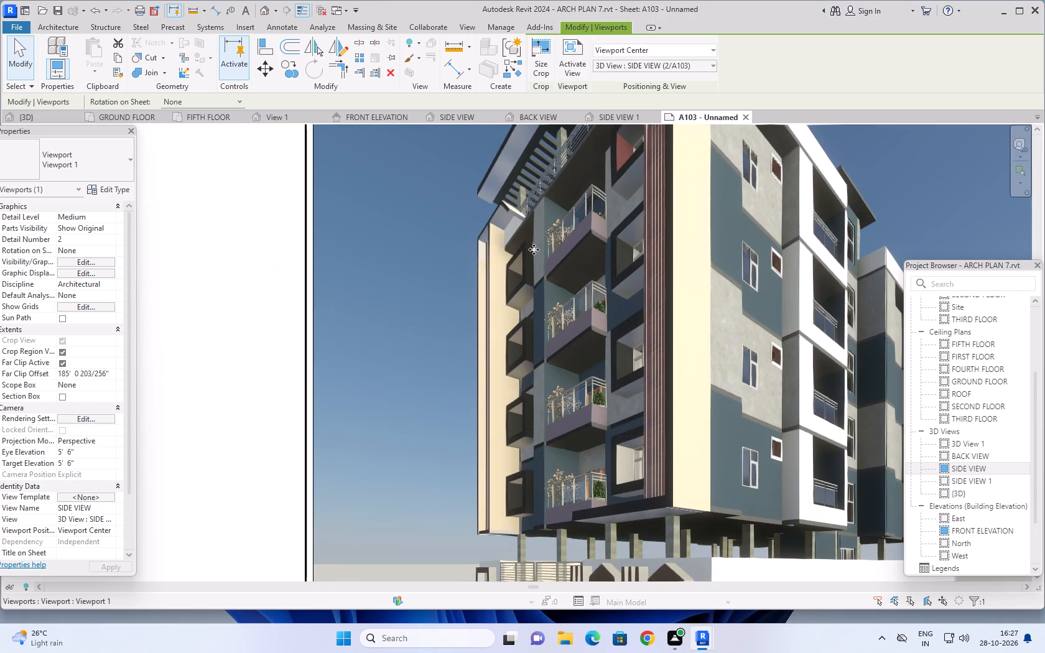
pyautogui.scroll(6, 534, 249)
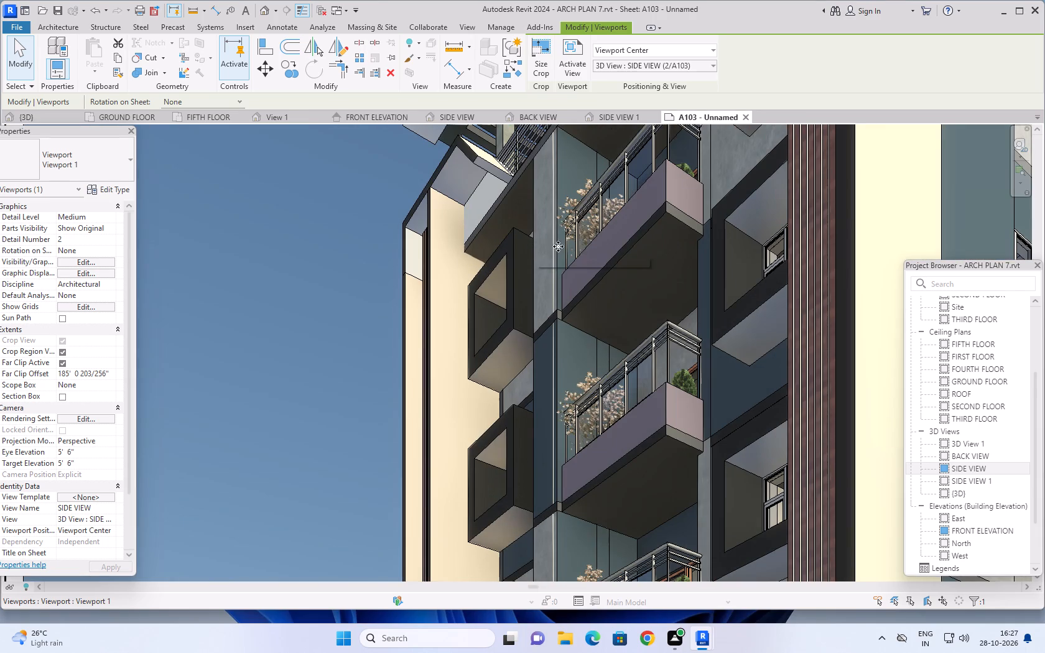
pyautogui.scroll(-2, 611, 243)
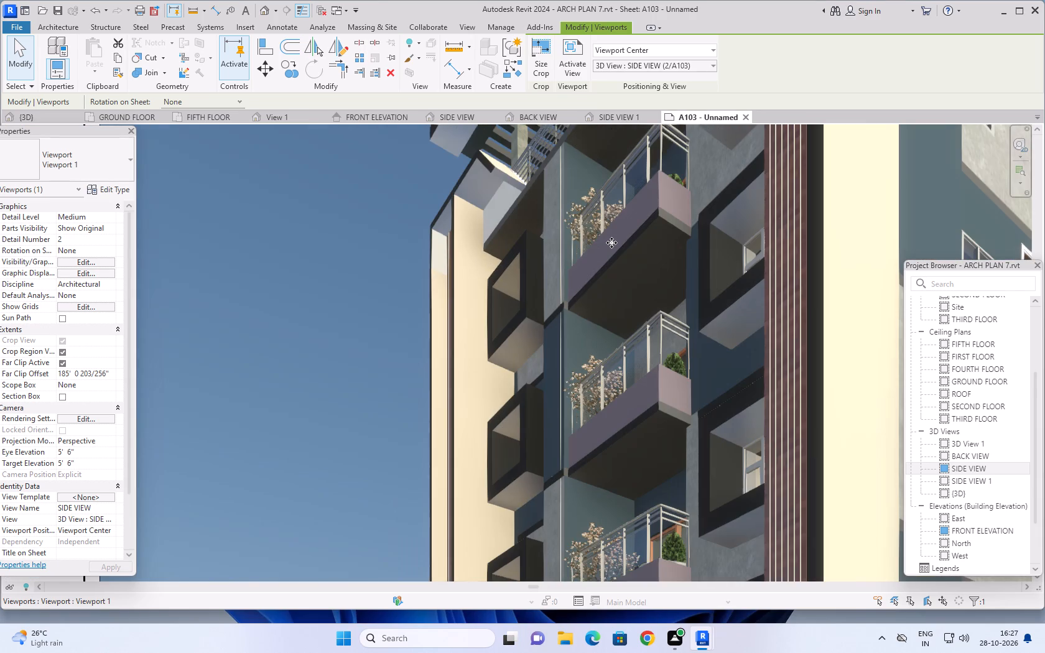
pyautogui.scroll(-7, 611, 243)
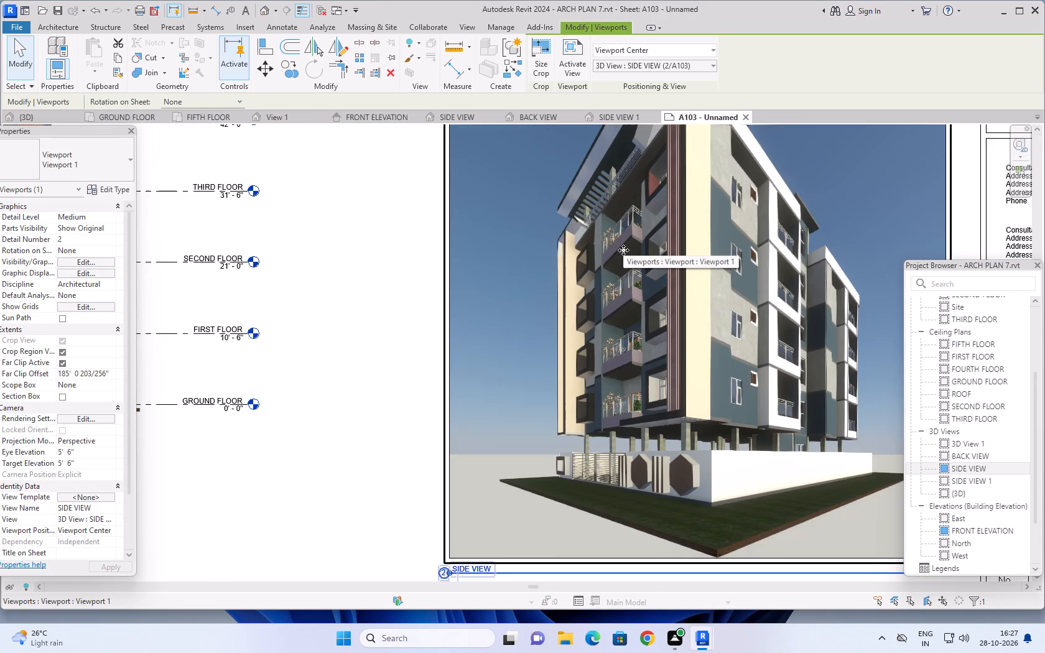
pyautogui.scroll(-6, 623, 250)
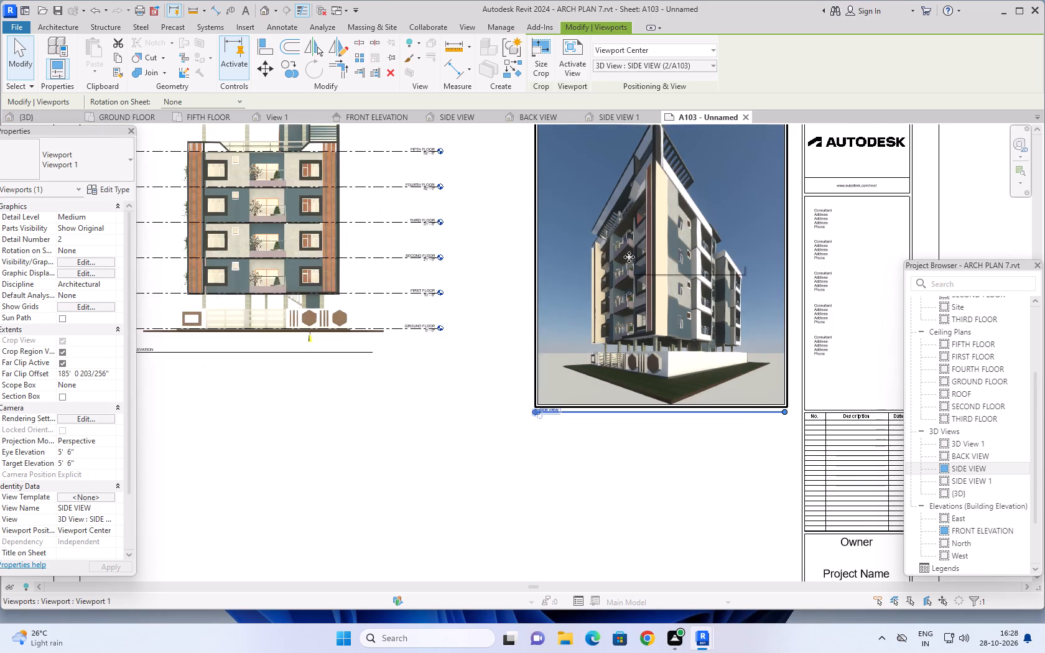
pyautogui.scroll(-5, 629, 257)
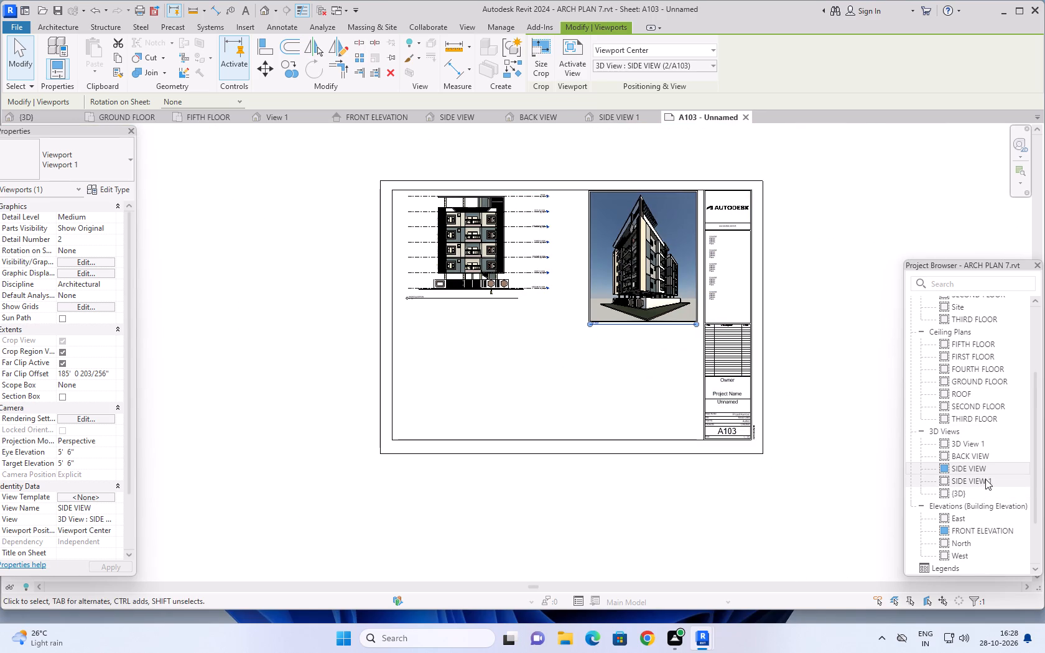
# Place the BACK VIEW 3D view on sheet A103 directly below the SIDE VIEW viewport.
pyautogui.moveTo(988, 456); pyautogui.dragTo(550, 417)
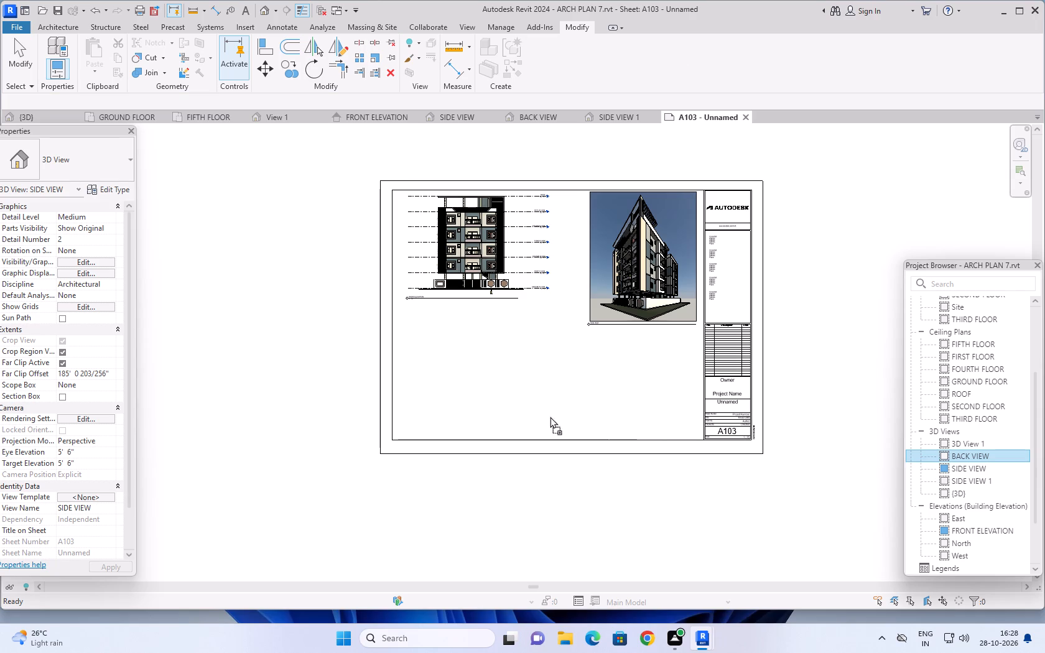
pyautogui.moveTo(550, 417); pyautogui.dragTo(479, 389)
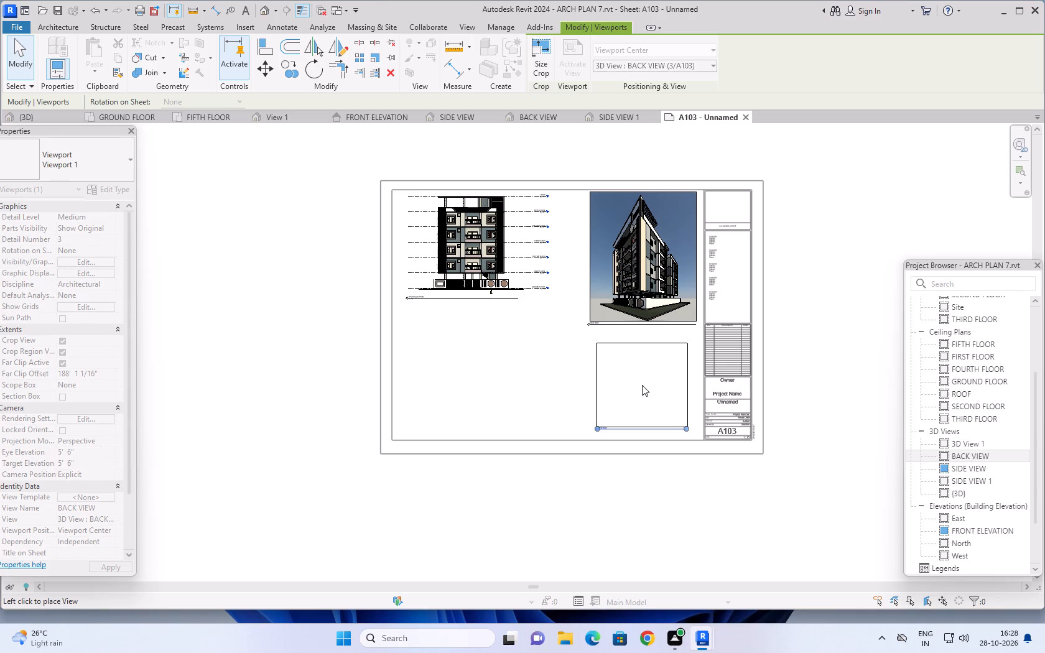
pyautogui.click(636, 385)
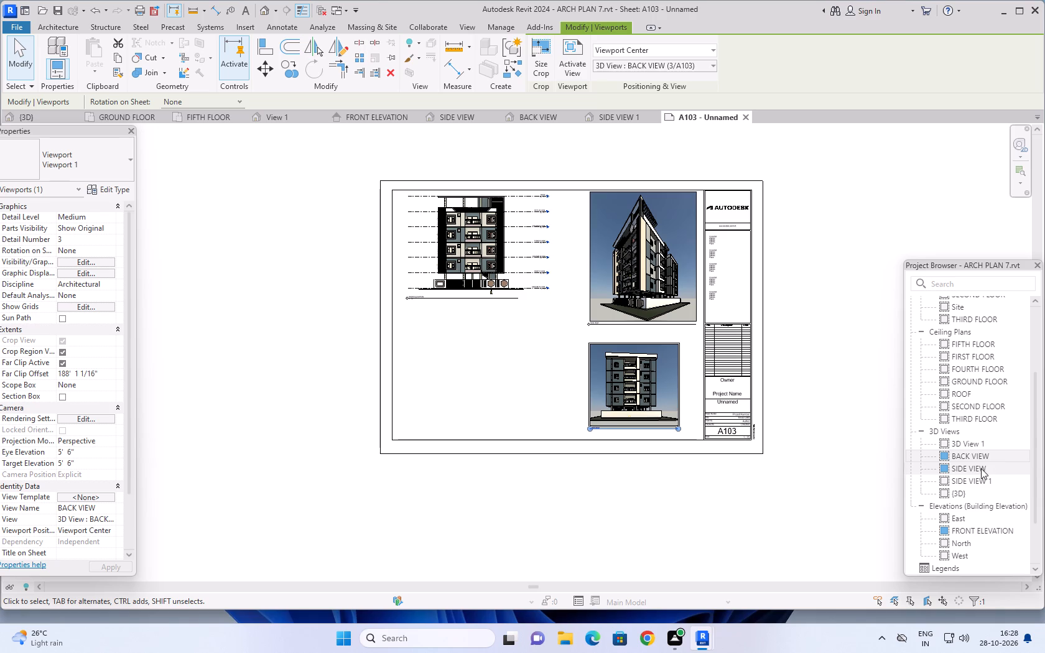
# Place the SIDE VIEW 1 3D view in the lower-left area of sheet A103, below FRONT ELEVATION.
pyautogui.moveTo(1016, 482); pyautogui.dragTo(670, 431)
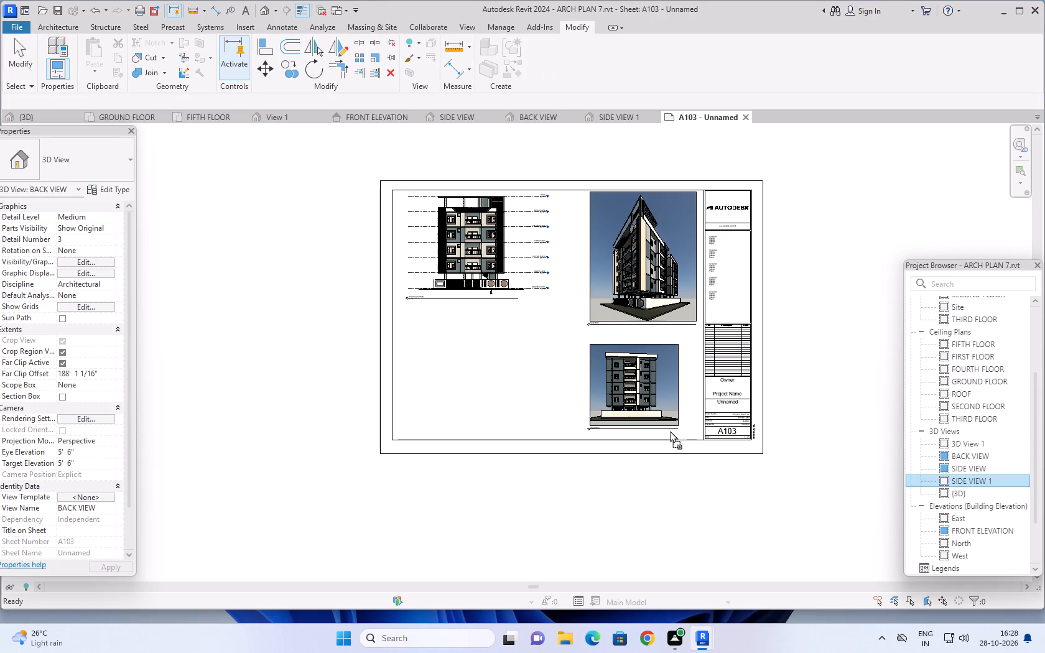
pyautogui.moveTo(670, 431); pyautogui.dragTo(488, 391)
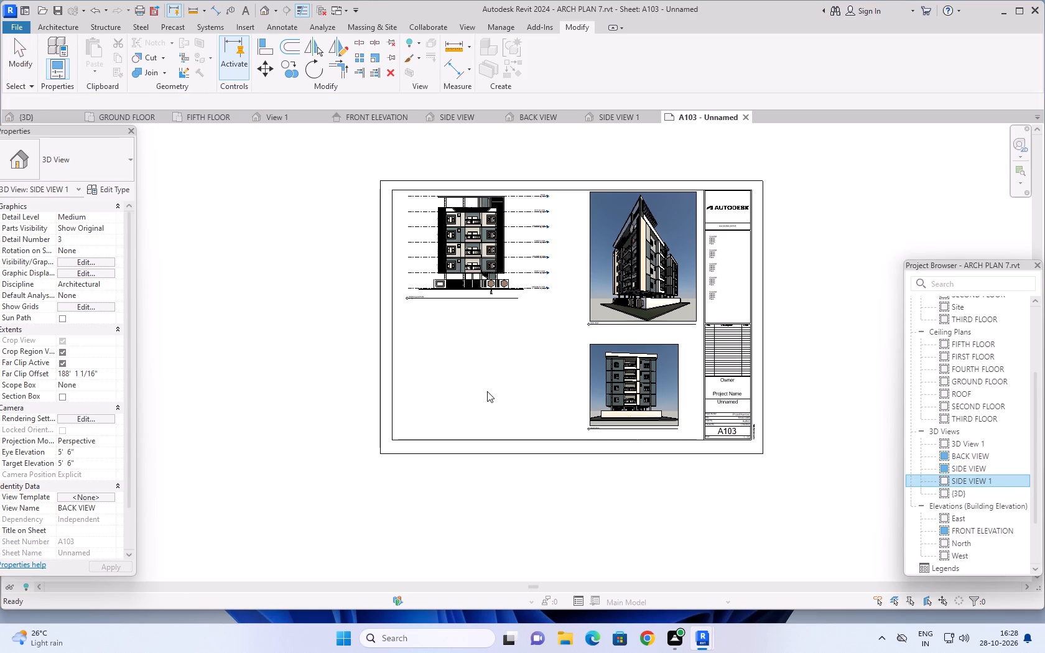
pyautogui.click(487, 391)
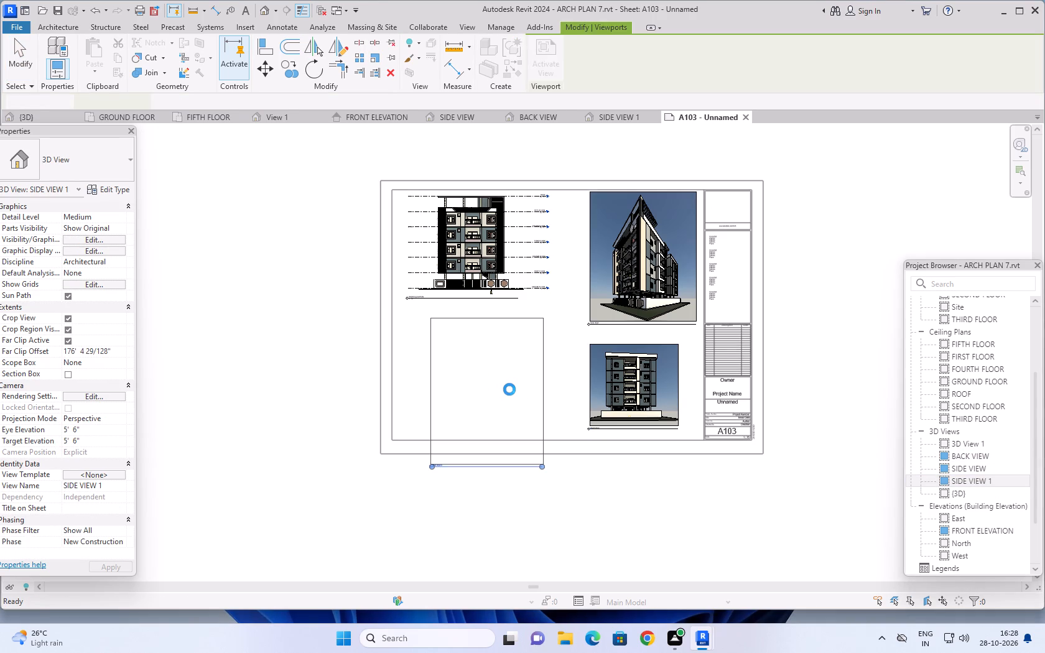
# Move the SIDE VIEW 1 viewport up and slightly left, close beneath the FRONT ELEVATION viewport.
pyautogui.scroll(2, 509, 389)
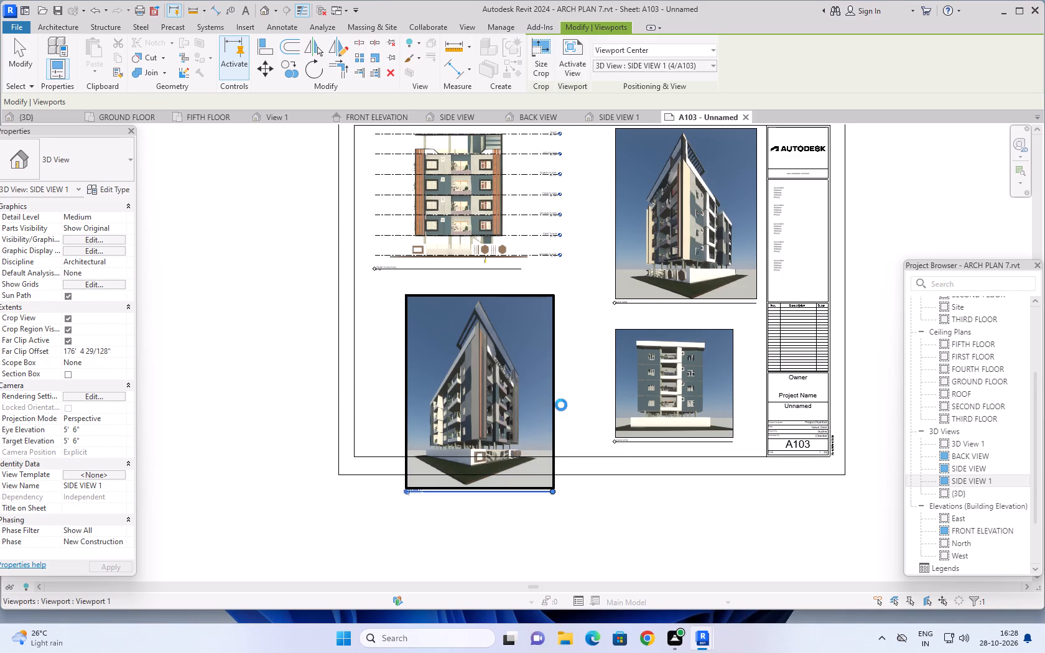
pyautogui.scroll(-1, 513, 382)
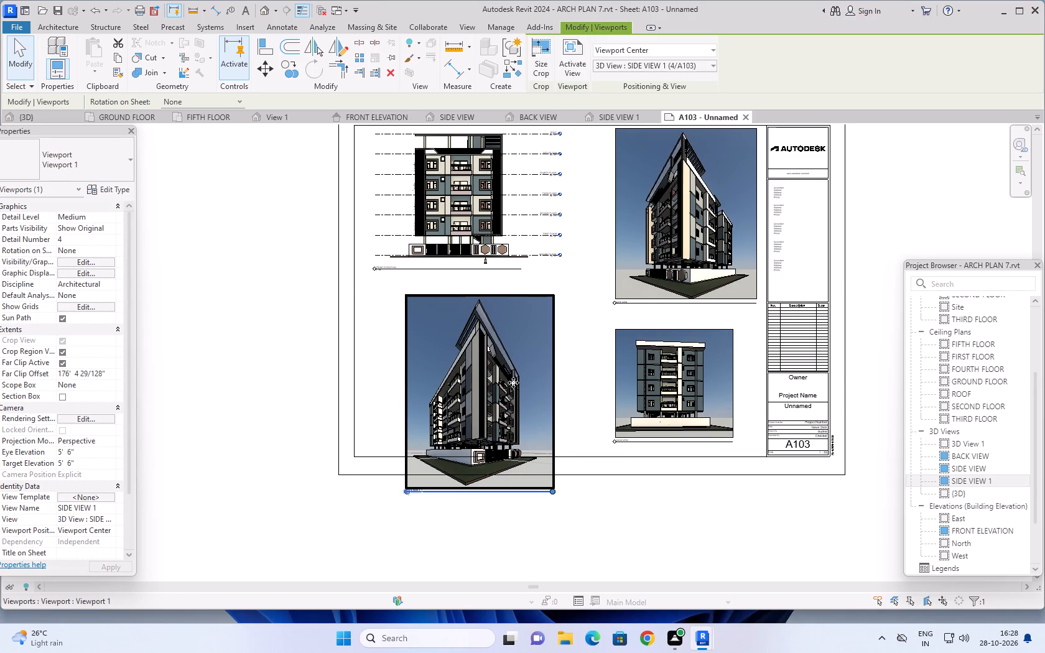
pyautogui.scroll(-1, 513, 382)
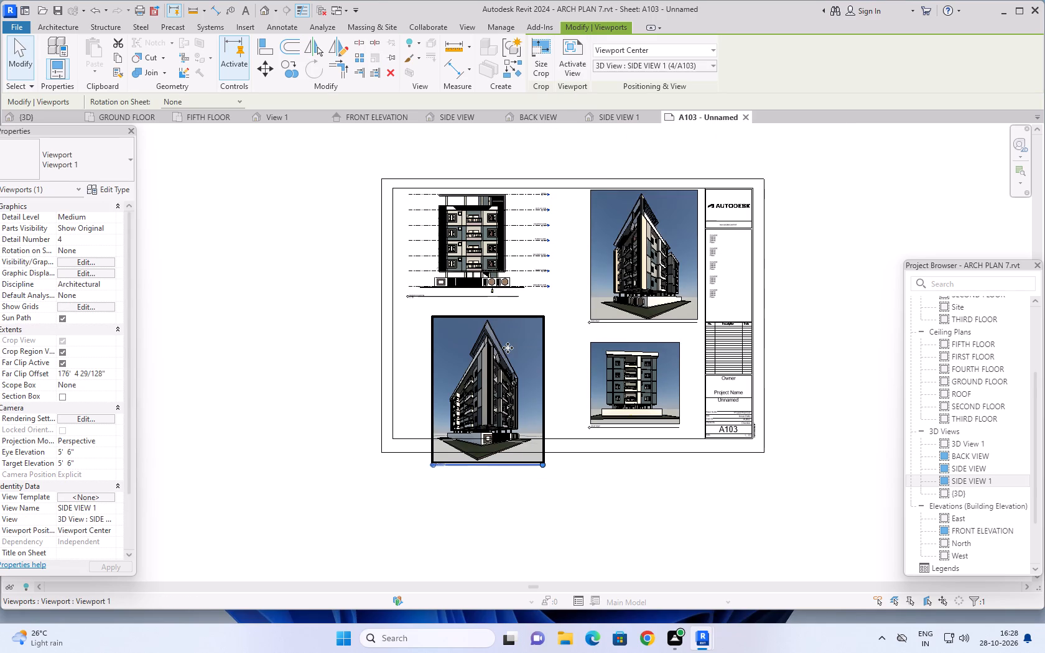
pyautogui.moveTo(506, 350); pyautogui.dragTo(499, 336)
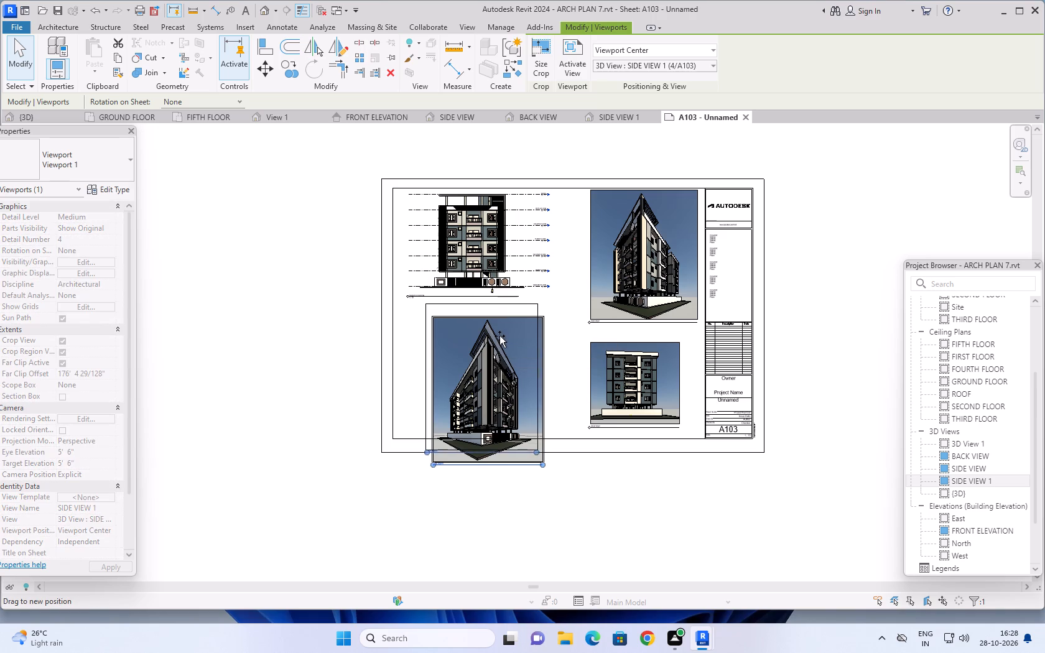
pyautogui.moveTo(499, 336); pyautogui.dragTo(497, 331)
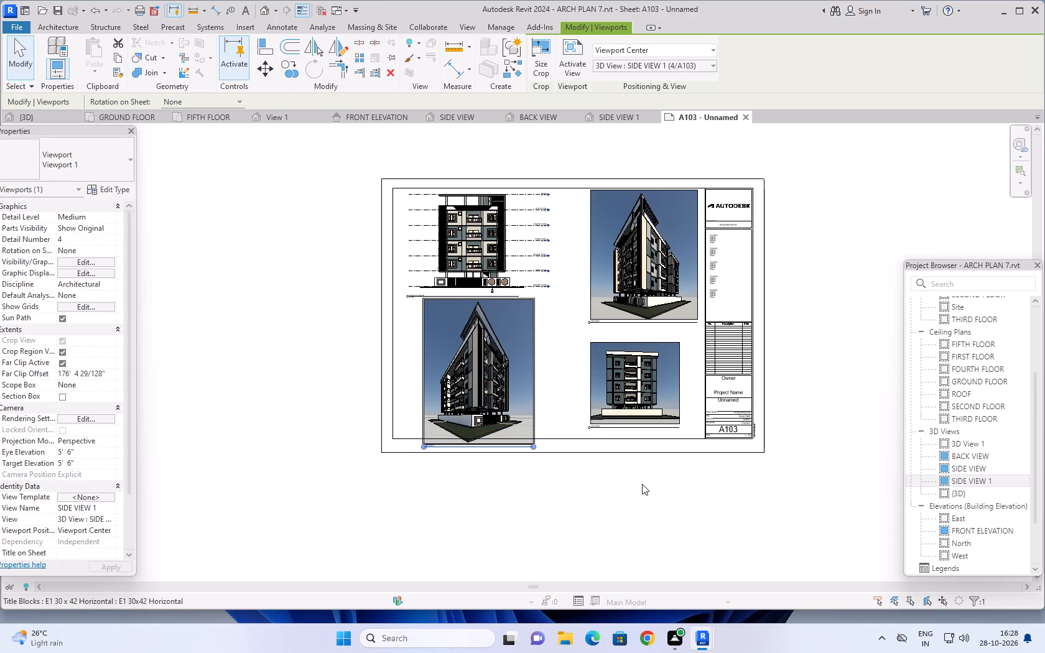
# Nudge the FRONT ELEVATION viewport up by one increment to widen the gap above SIDE VIEW 1.
pyautogui.moveTo(642, 484); pyautogui.dragTo(601, 529, button='middle')
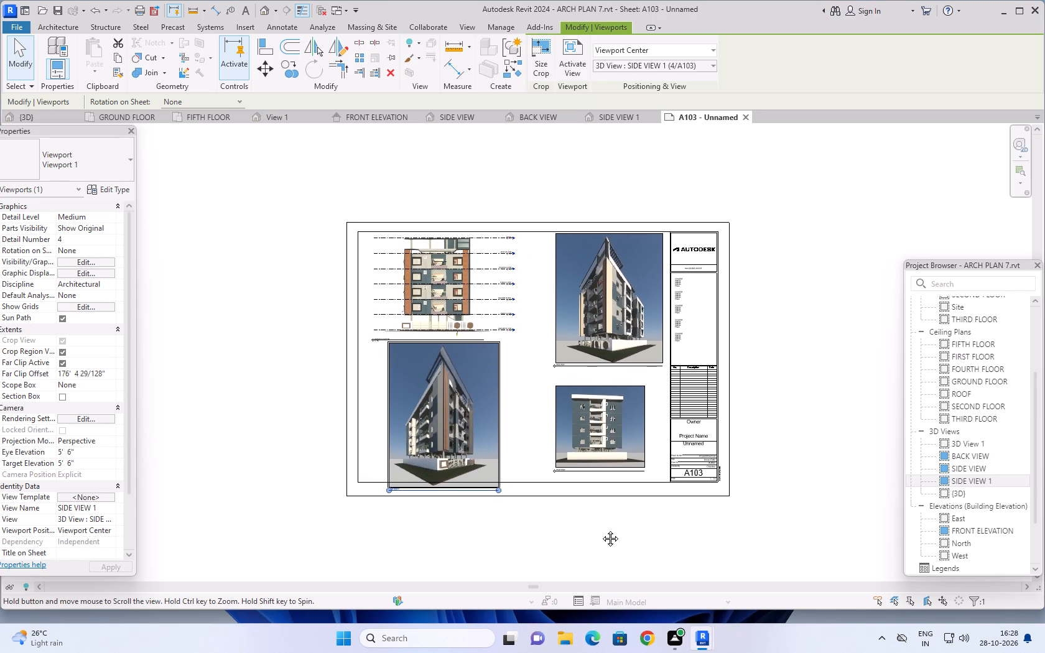
pyautogui.moveTo(601, 529); pyautogui.dragTo(597, 531, button='middle')
pyautogui.scroll(1, 453, 301)
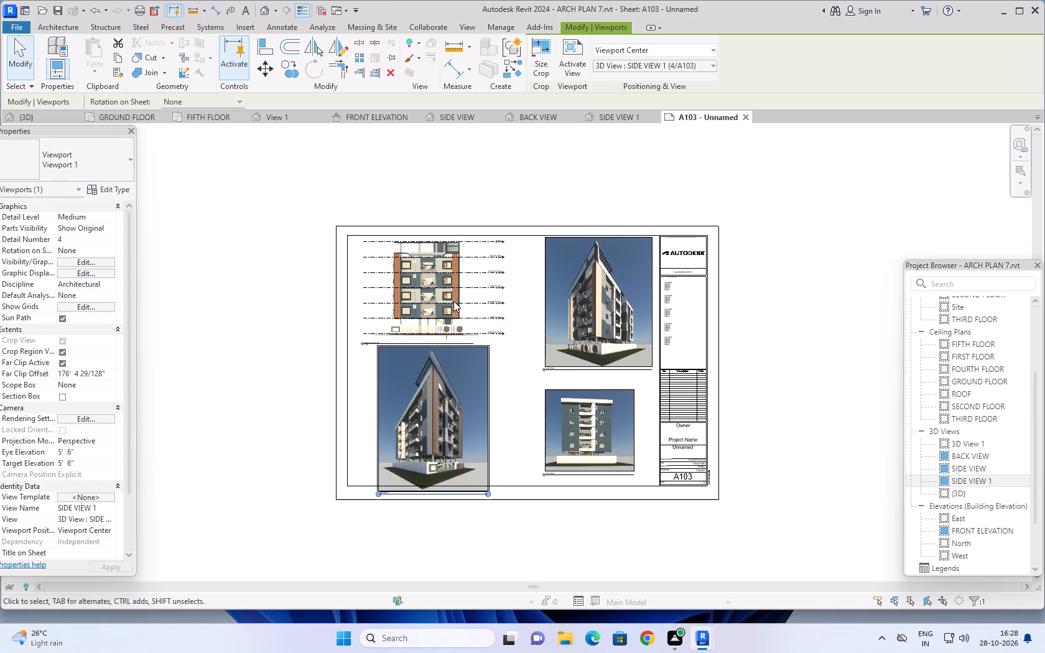
pyautogui.scroll(1, 453, 301)
pyautogui.click(502, 254)
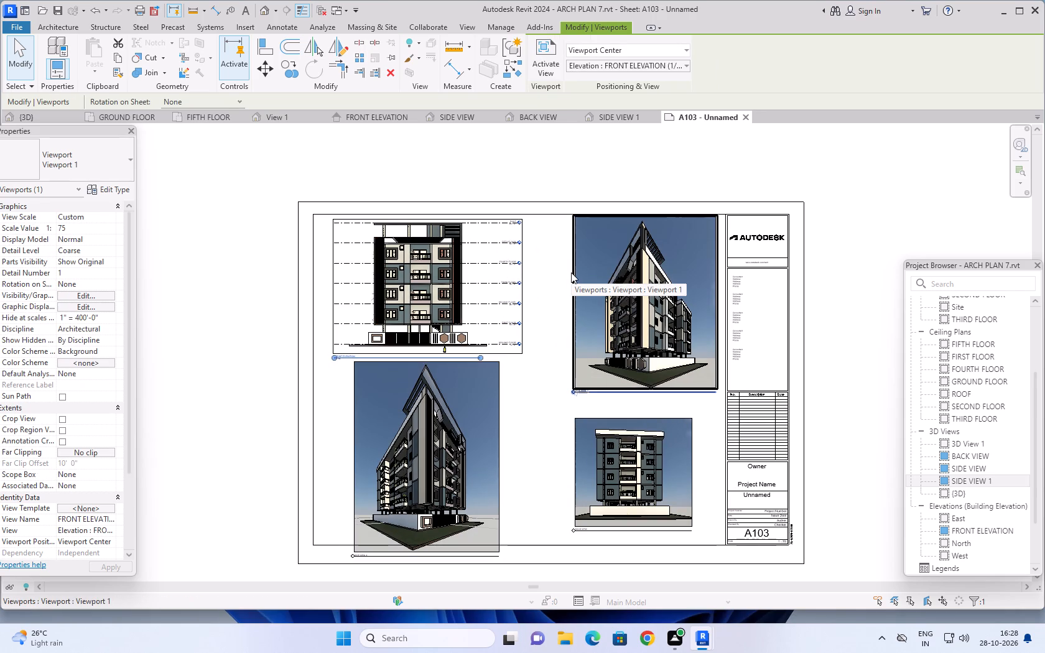
pyautogui.press('Up')
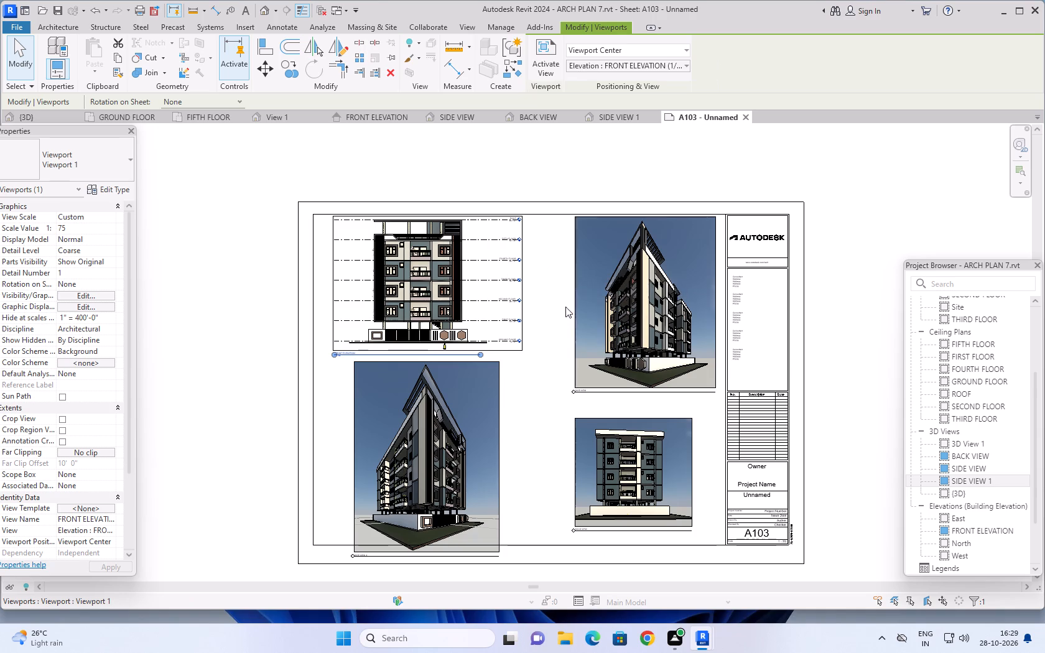
pyautogui.scroll(-3, 599, 312)
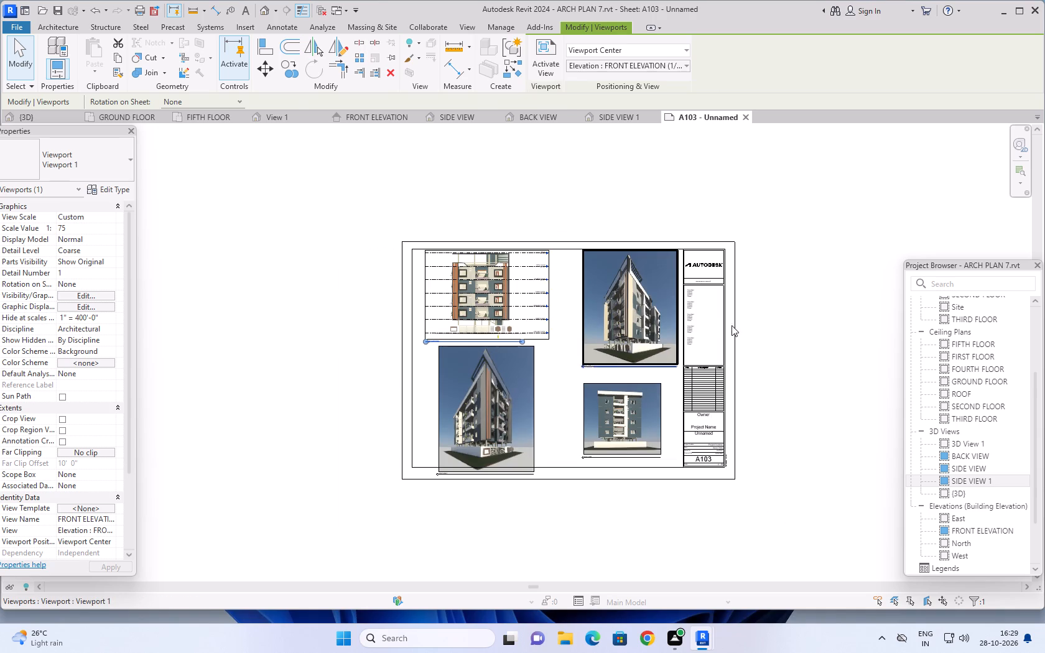
# Move the SIDE VIEW viewport off sheet A103, into the empty space beyond the titleblock's upper-right corner.
pyautogui.moveTo(774, 324); pyautogui.dragTo(730, 404, button='middle')
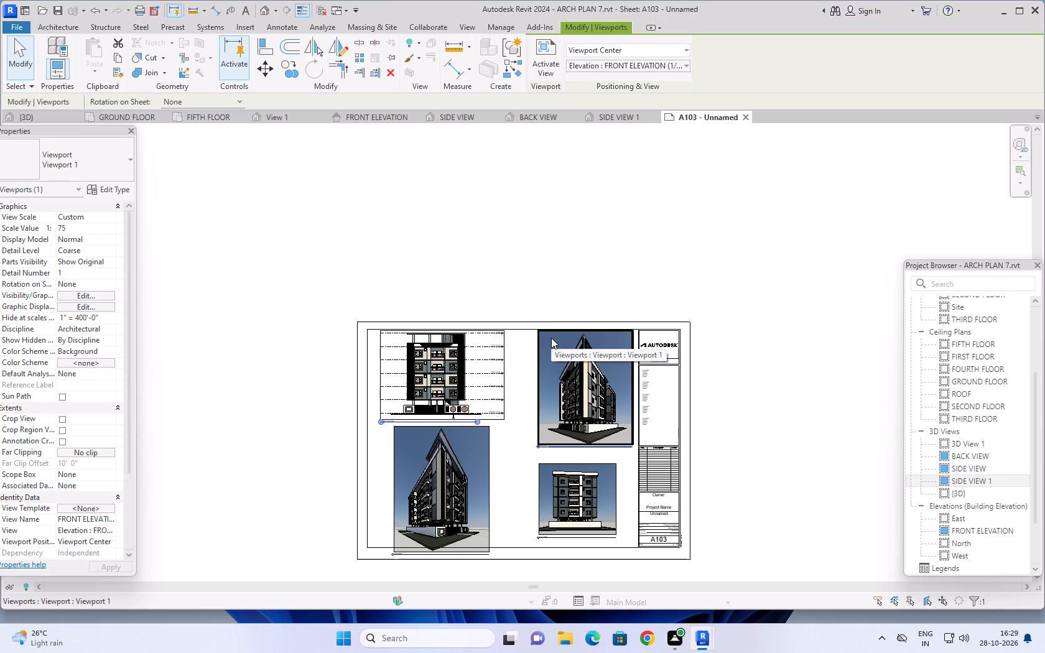
pyautogui.moveTo(551, 338); pyautogui.dragTo(689, 221)
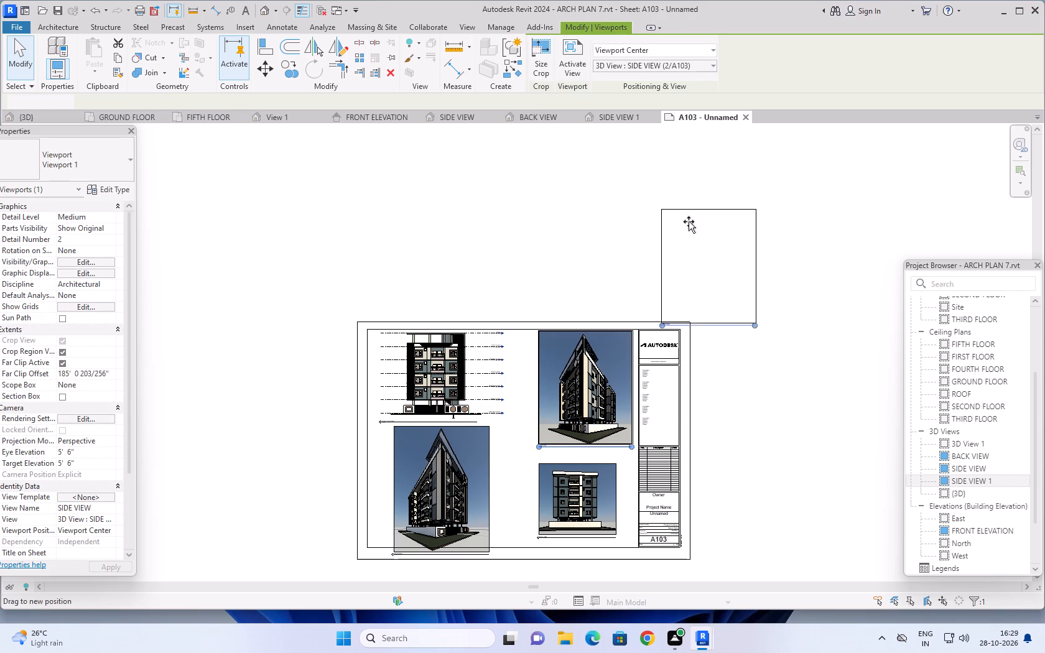
pyautogui.moveTo(689, 221); pyautogui.dragTo(735, 254)
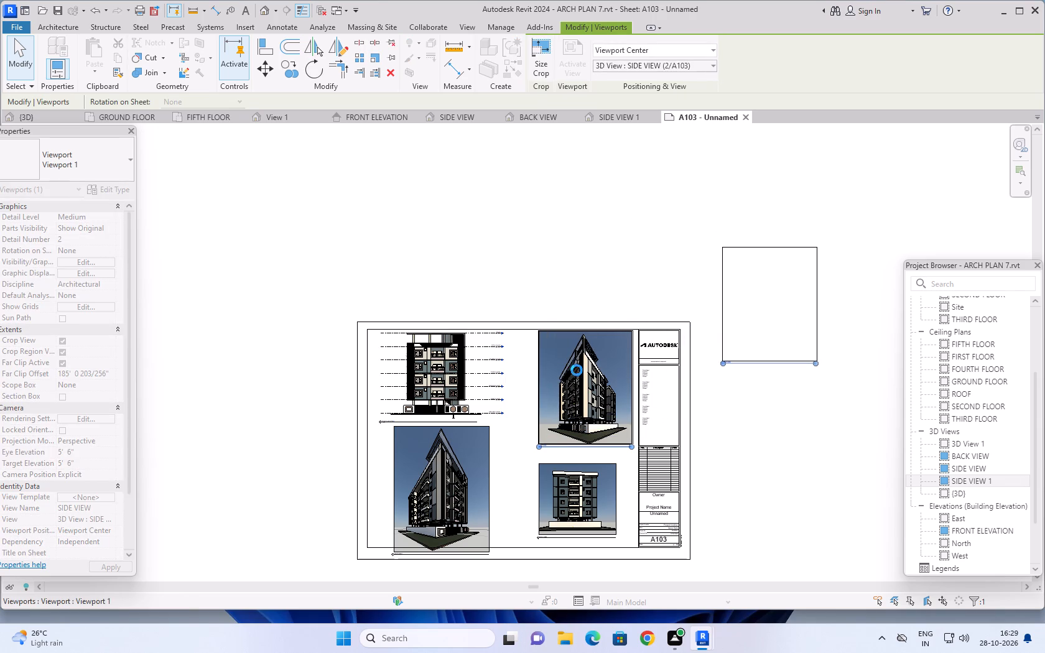
# Move the SIDE VIEW 1 viewport into the vacated space above BACK VIEW and nudge it slightly up and right inside the border.
pyautogui.moveTo(448, 440); pyautogui.dragTo(473, 433)
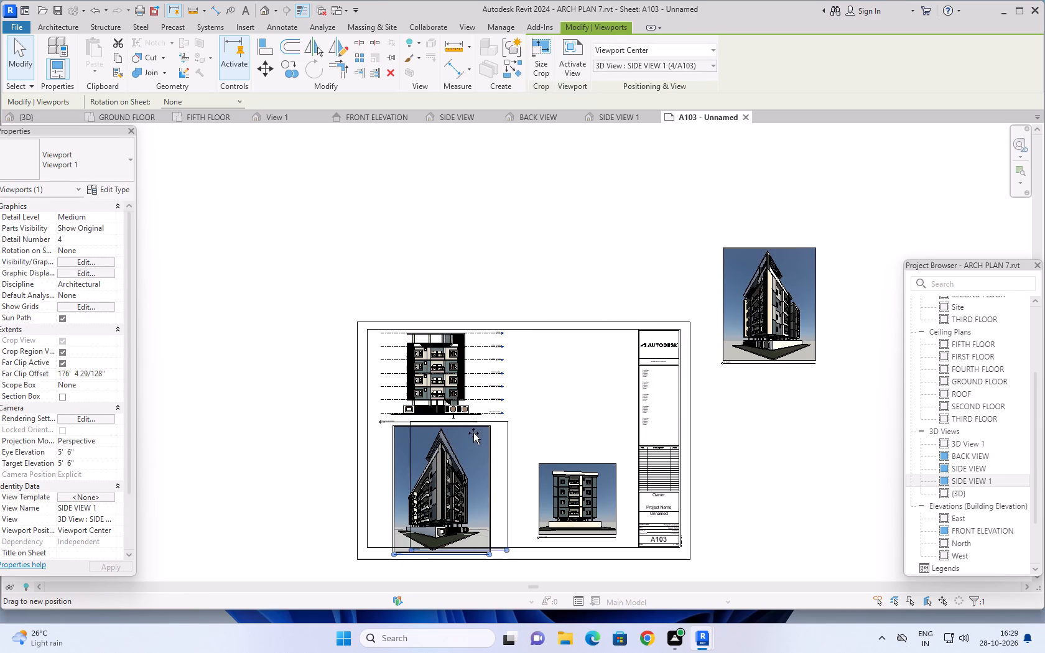
pyautogui.moveTo(473, 433); pyautogui.dragTo(582, 347)
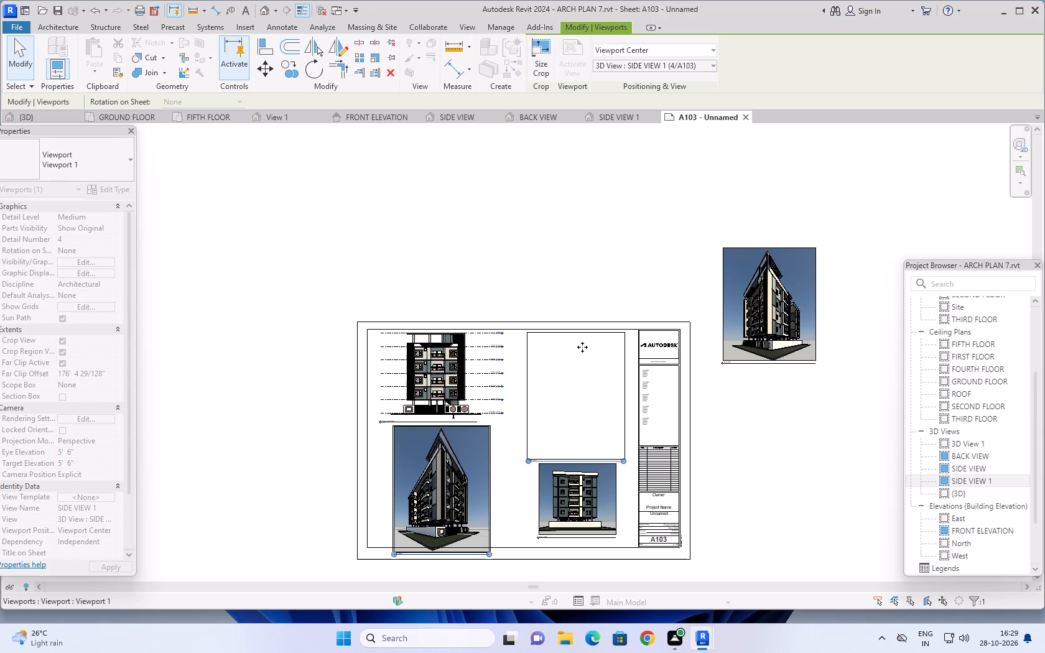
pyautogui.scroll(3, 577, 365)
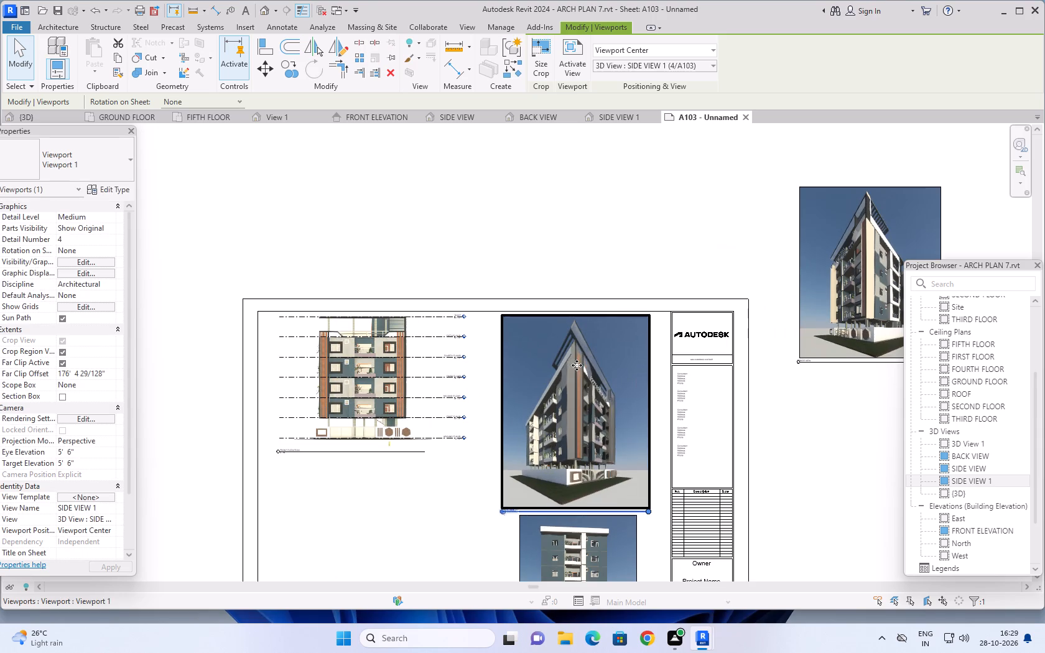
pyautogui.scroll(2, 577, 355)
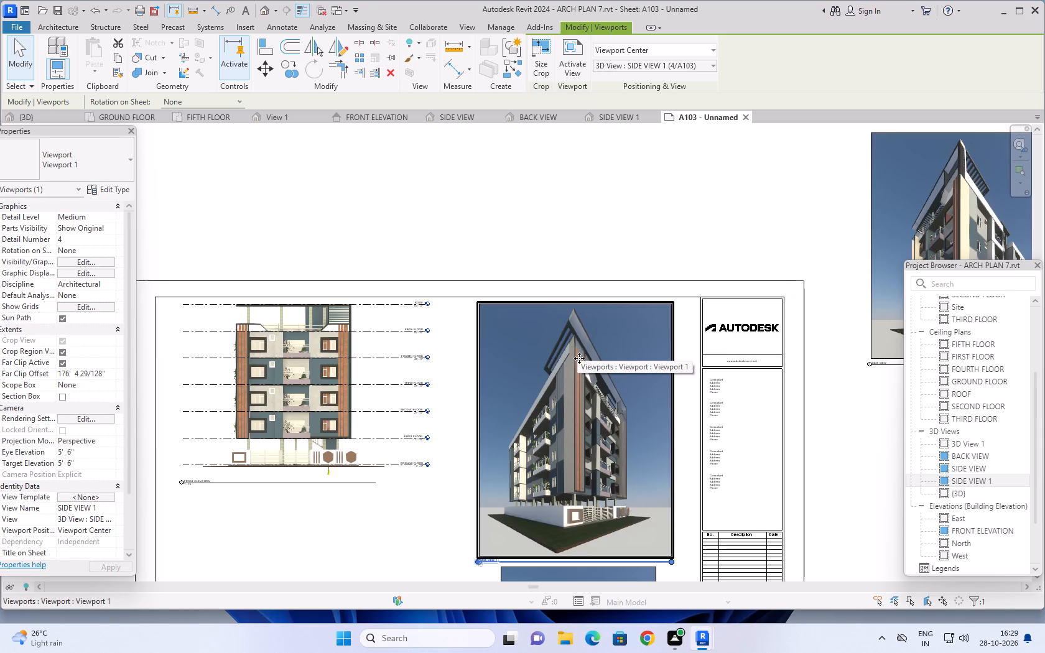
pyautogui.press('Up')
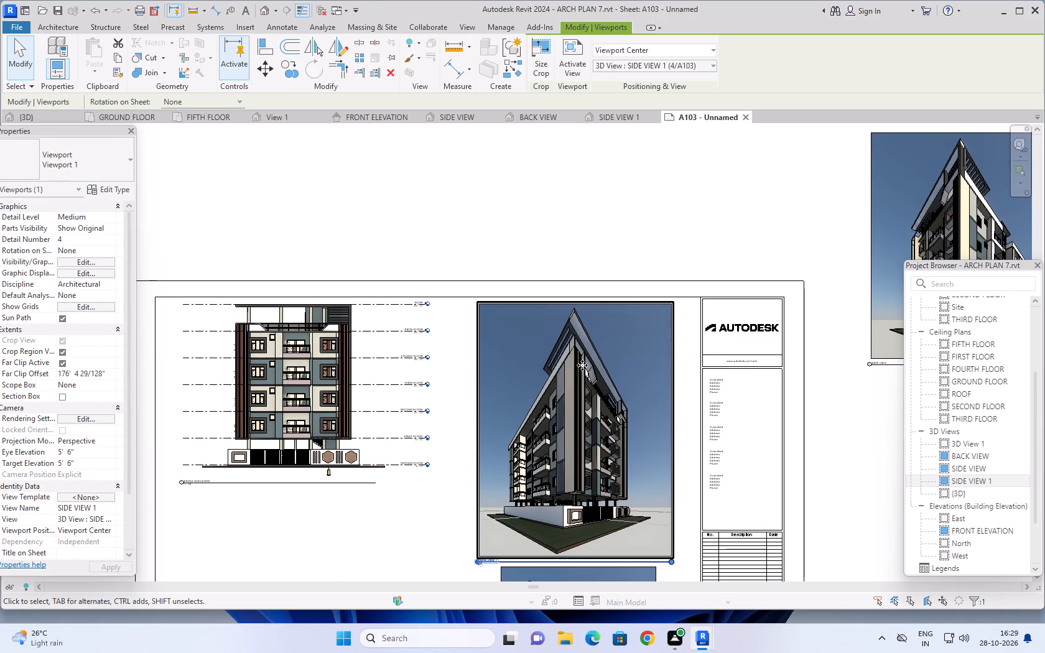
pyautogui.press('Up')
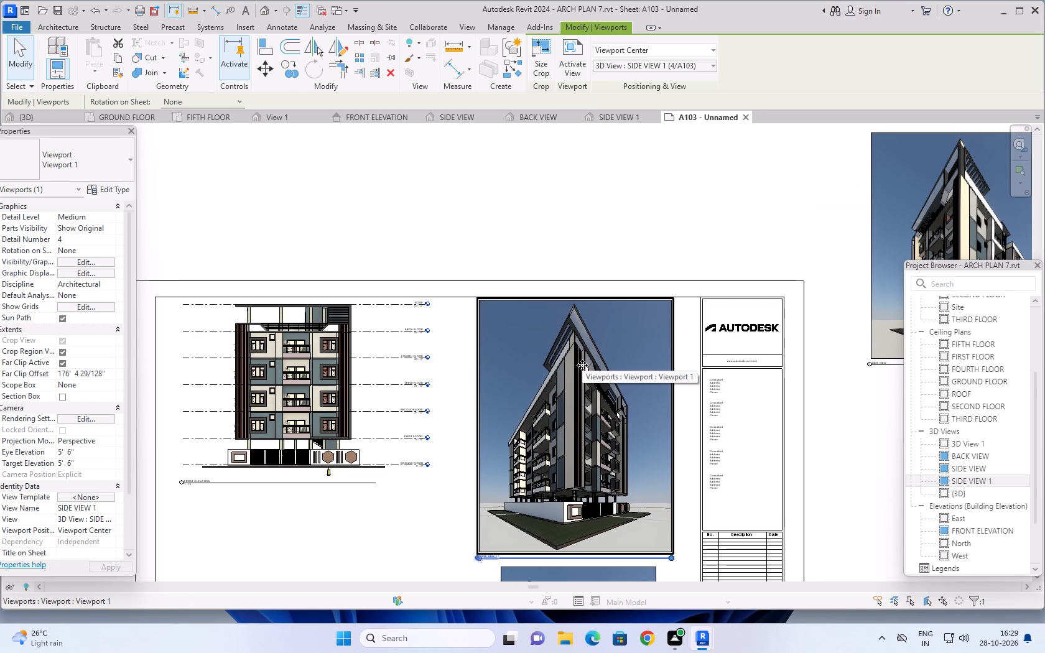
pyautogui.press('Right')
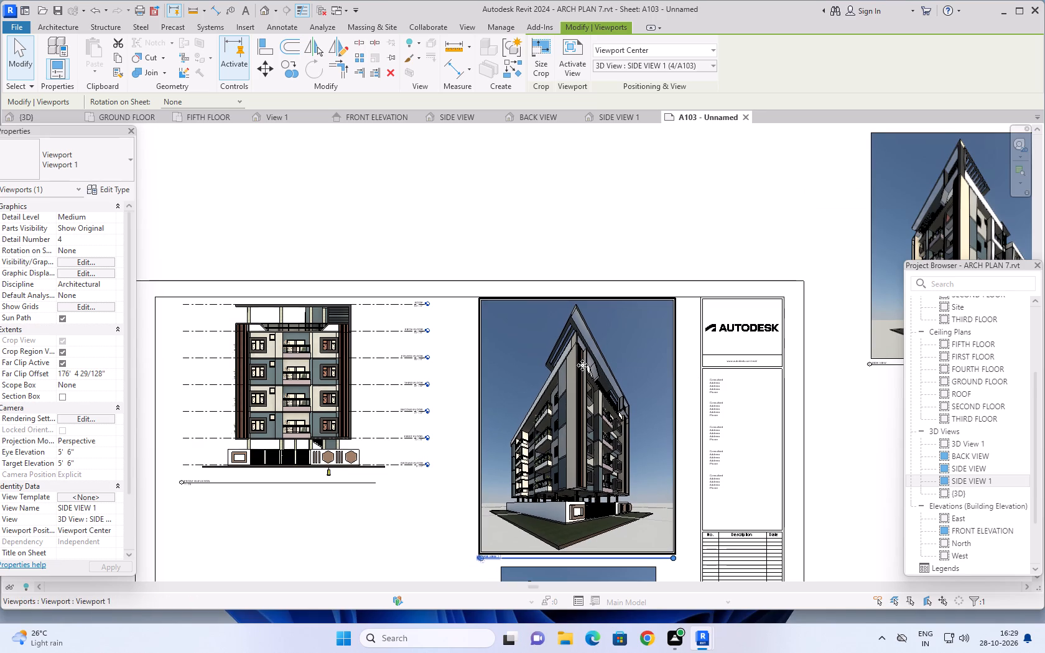
pyautogui.press('Right')
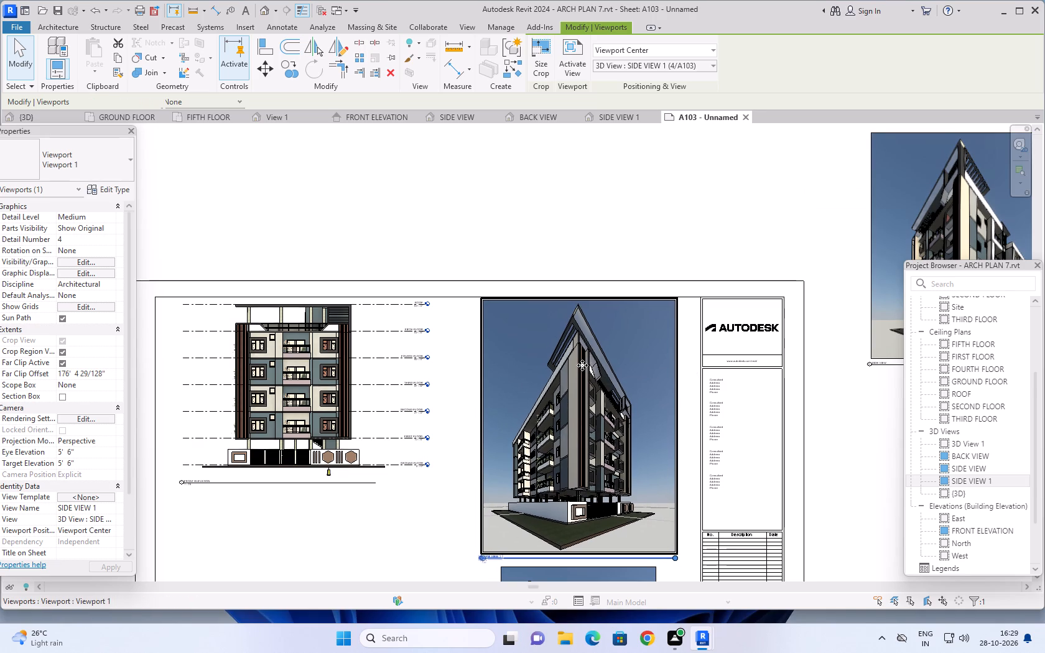
pyautogui.click(623, 248)
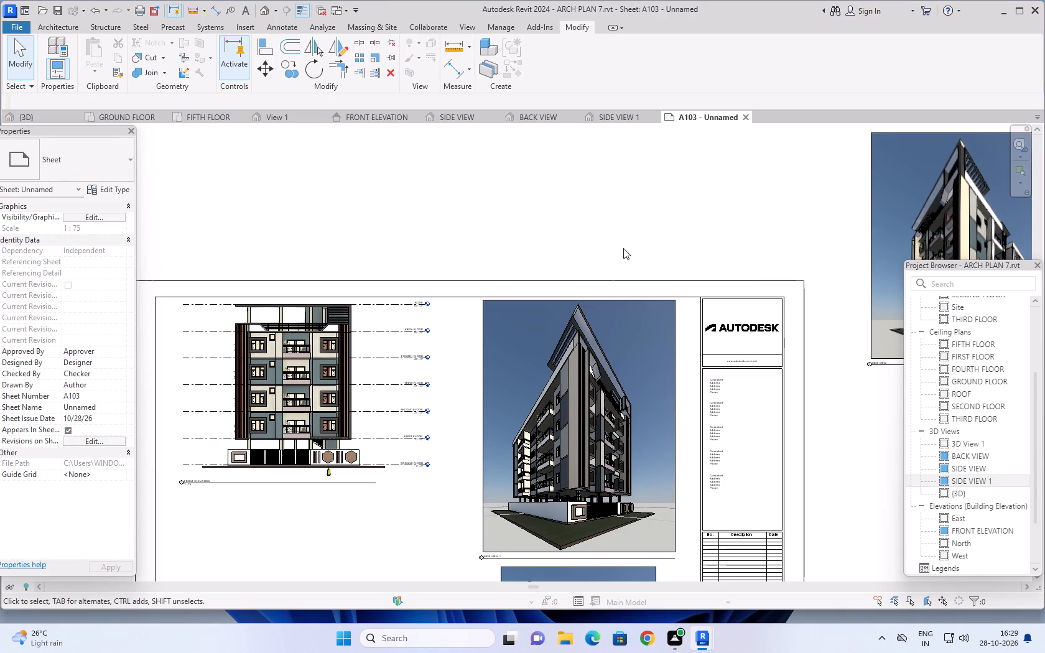
# Move the SIDE VIEW viewport back onto sheet A103, close beneath the FRONT ELEVATION viewport.
pyautogui.scroll(-5, 674, 261)
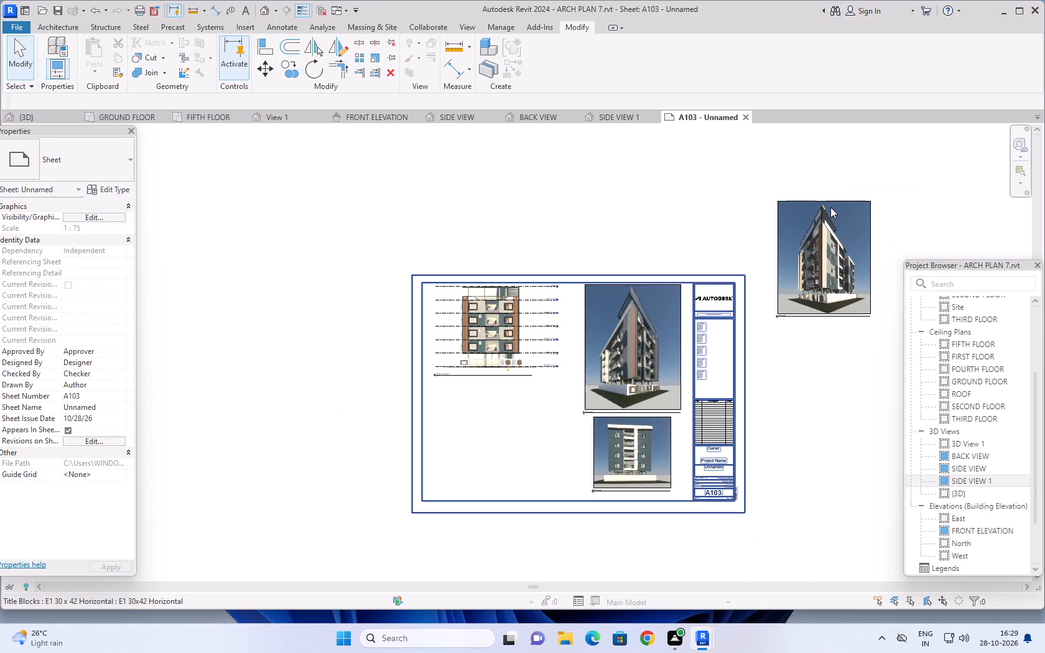
pyautogui.moveTo(830, 206); pyautogui.dragTo(501, 387)
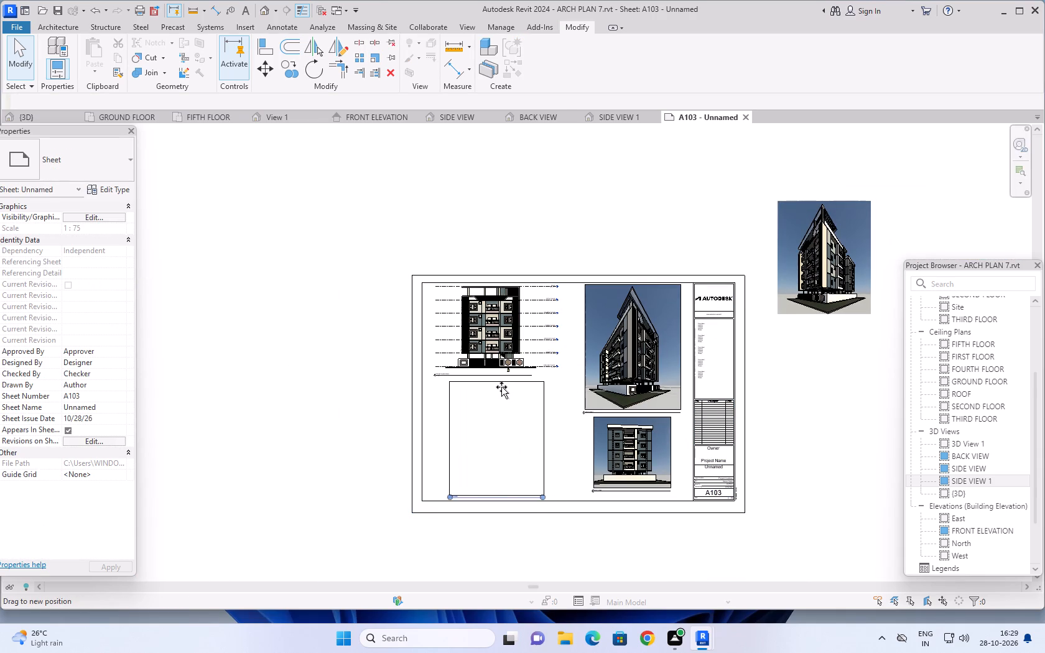
pyautogui.moveTo(501, 387); pyautogui.dragTo(495, 386)
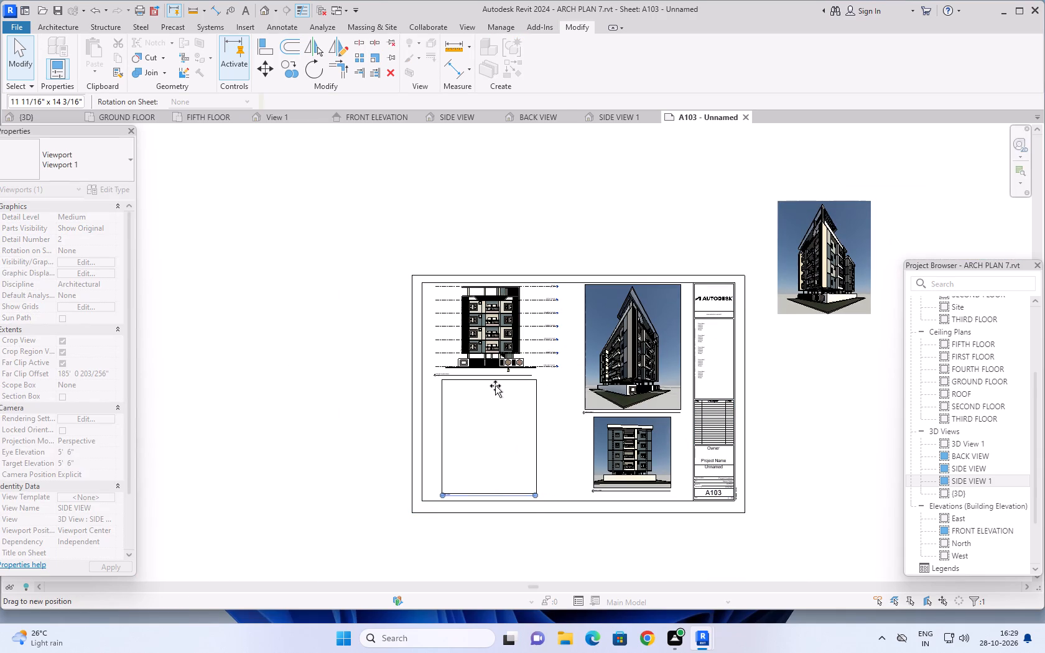
pyautogui.moveTo(495, 386); pyautogui.dragTo(498, 386)
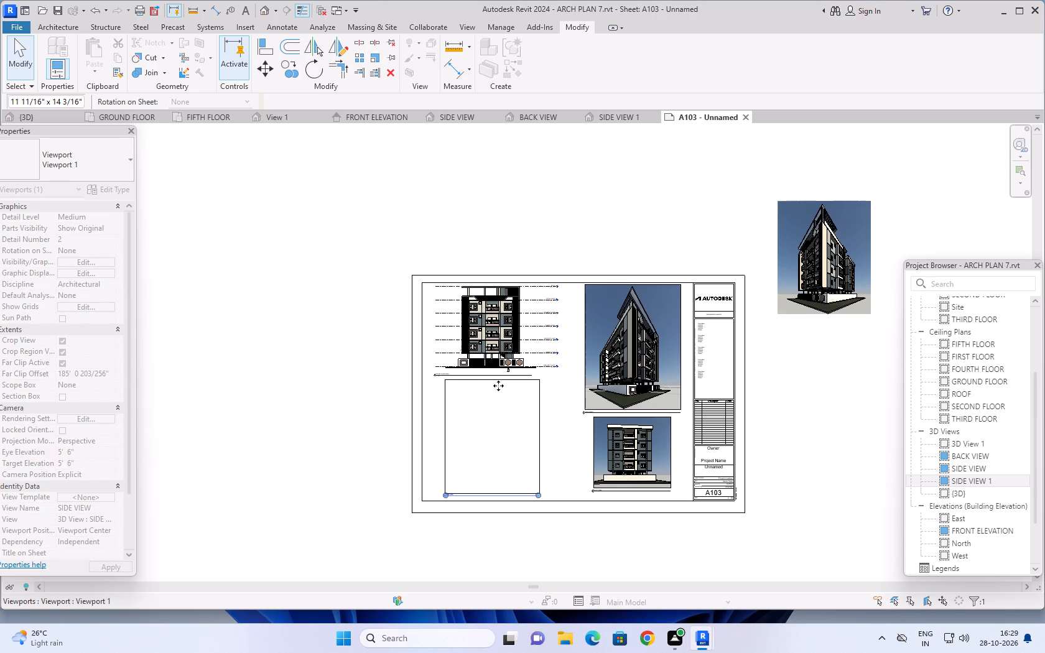
# Examine the rearranged viewports and the owner and project text in sheet A103's titleblock.
pyautogui.scroll(1, 804, 447)
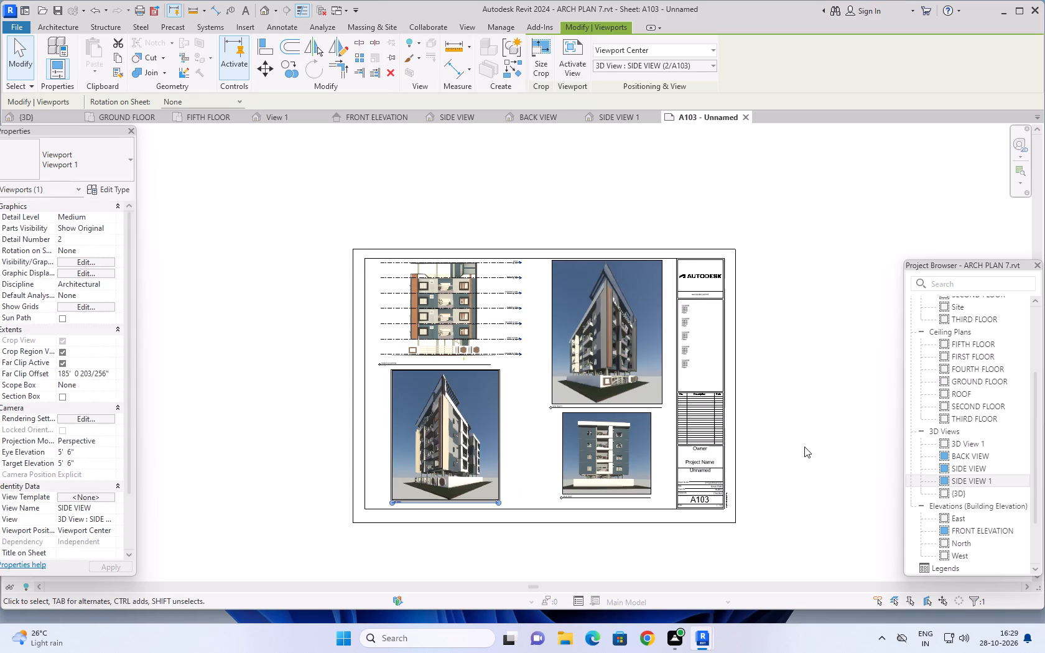
pyautogui.scroll(2, 804, 447)
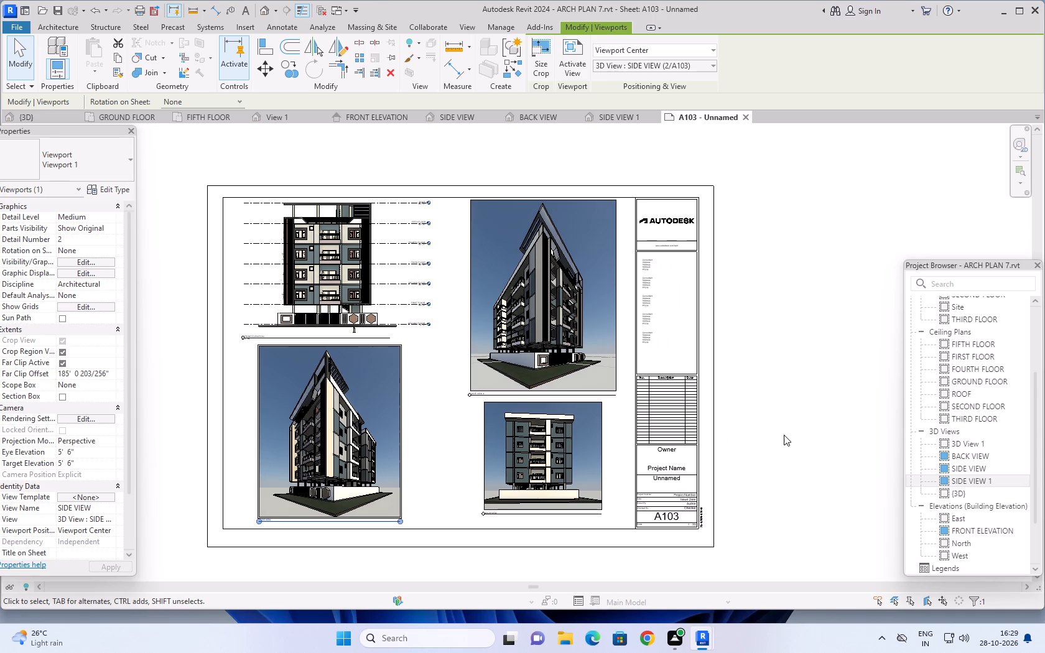
pyautogui.scroll(6, 677, 465)
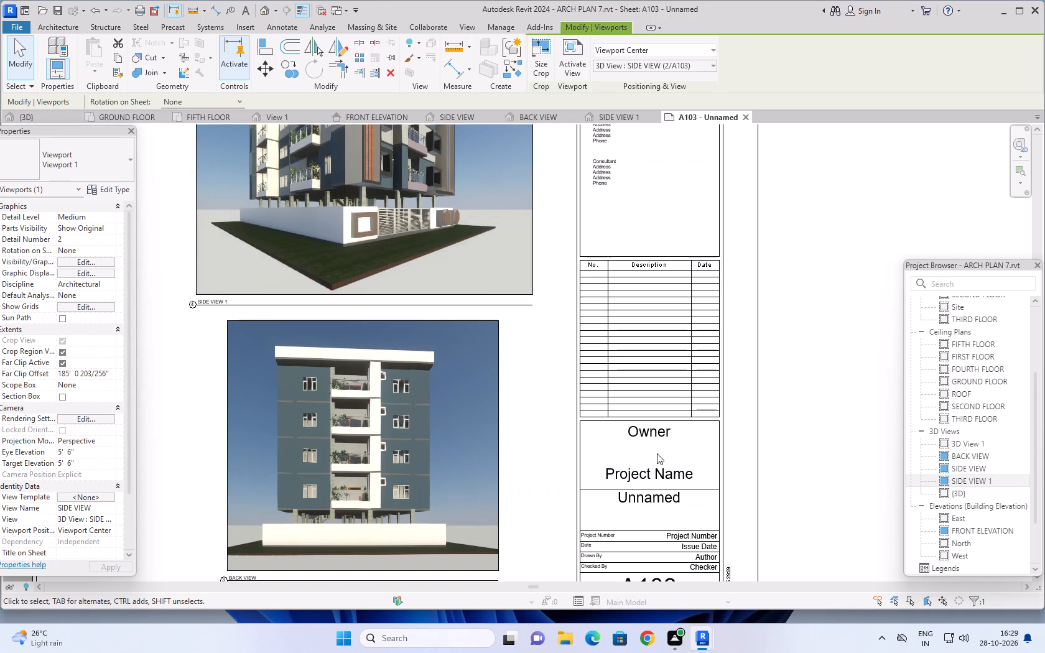
pyautogui.scroll(1, 655, 450)
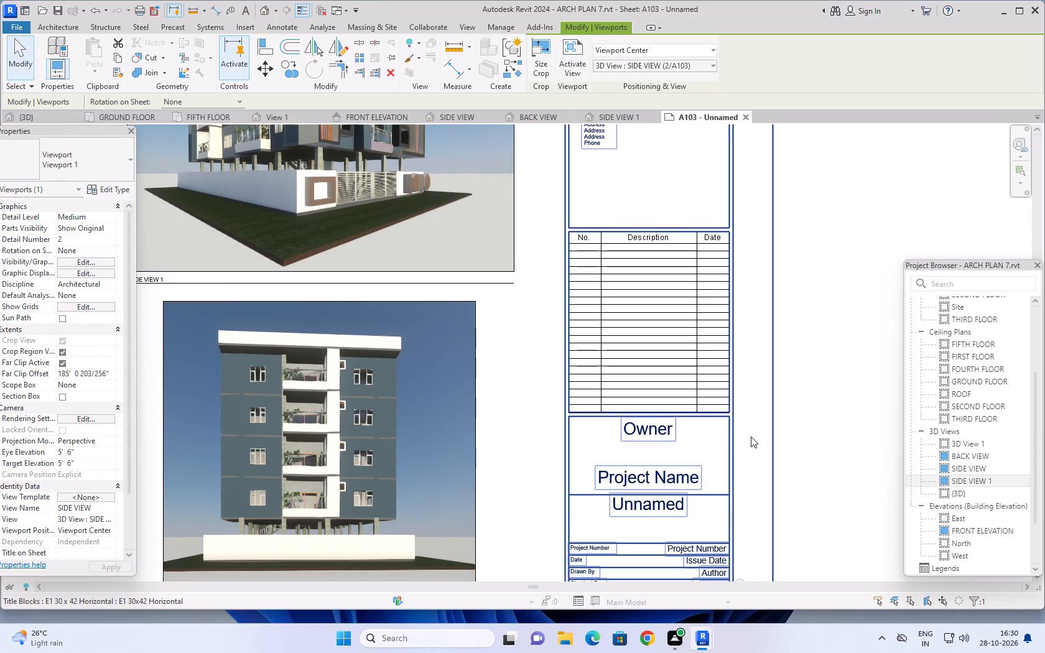
pyautogui.scroll(-4, 753, 436)
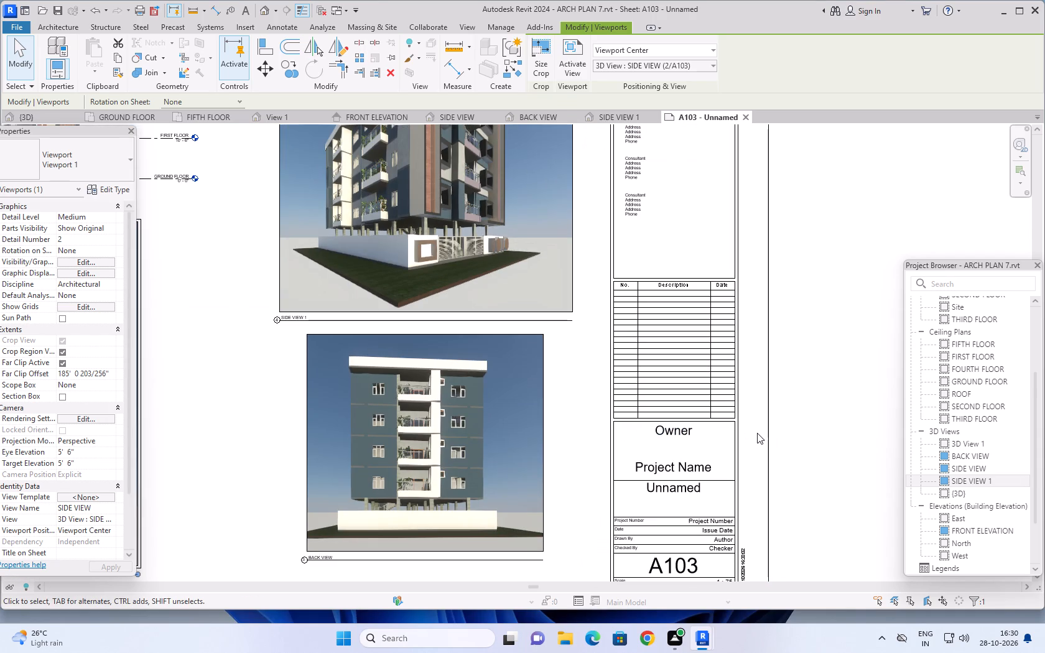
pyautogui.scroll(-3, 757, 433)
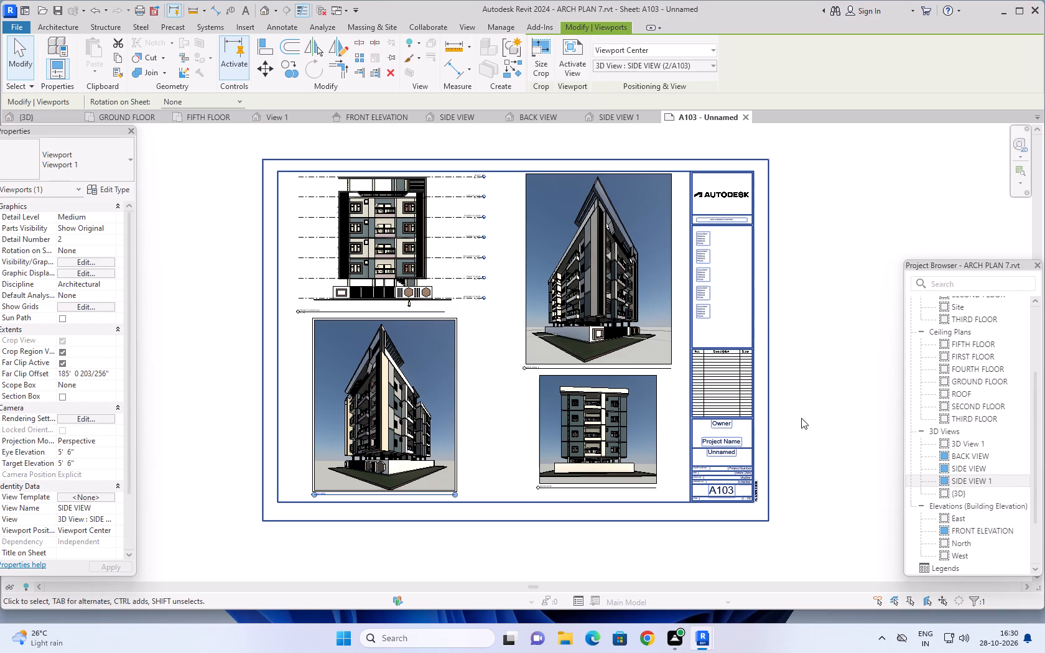
# Set the Owner text in sheet A103's titleblock to SAGAR.
pyautogui.scroll(6, 717, 420)
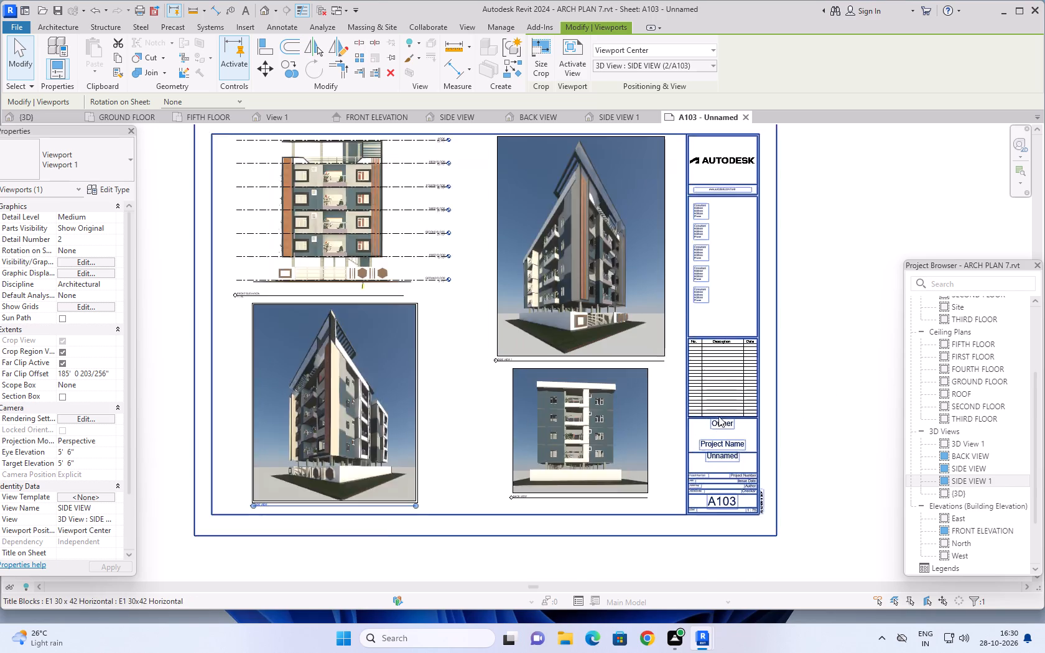
pyautogui.doubleClick(731, 429)
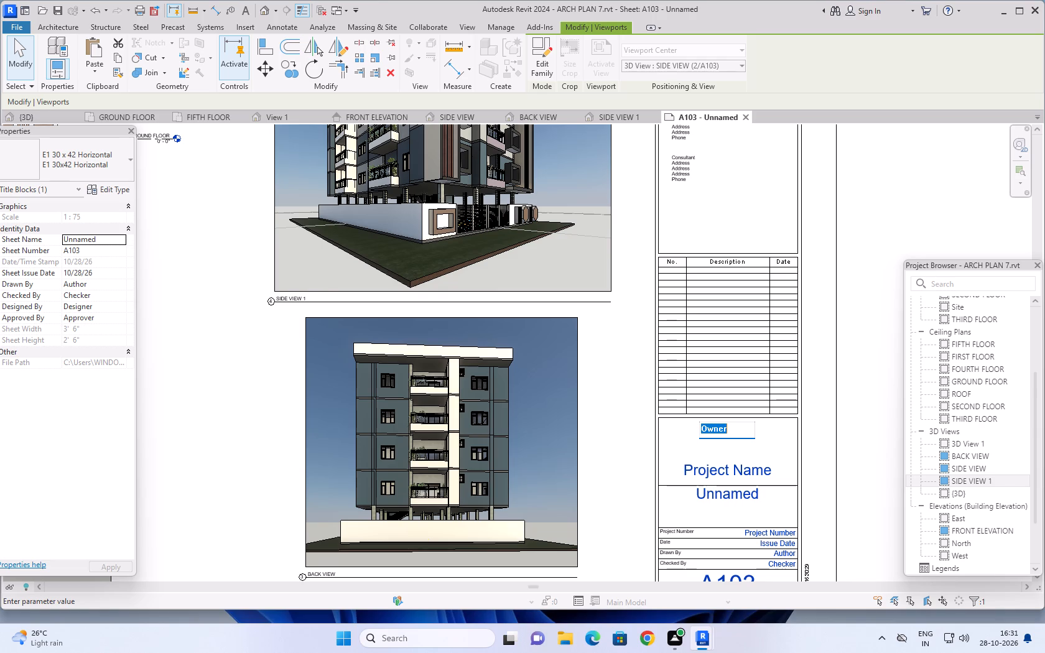
pyautogui.write('SAGAR')
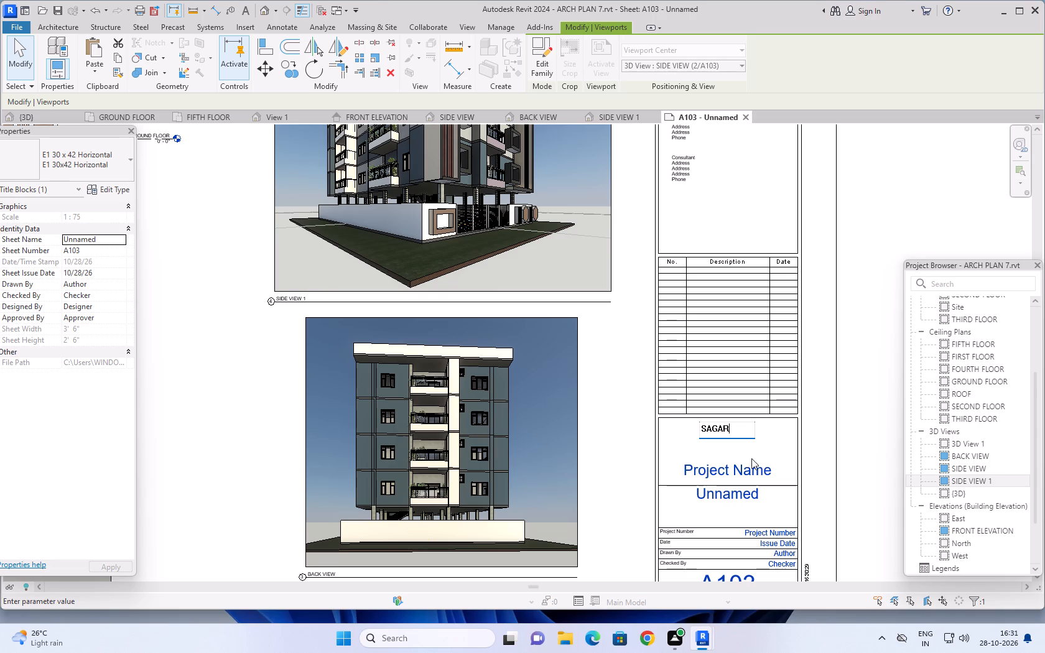
pyautogui.click(750, 471)
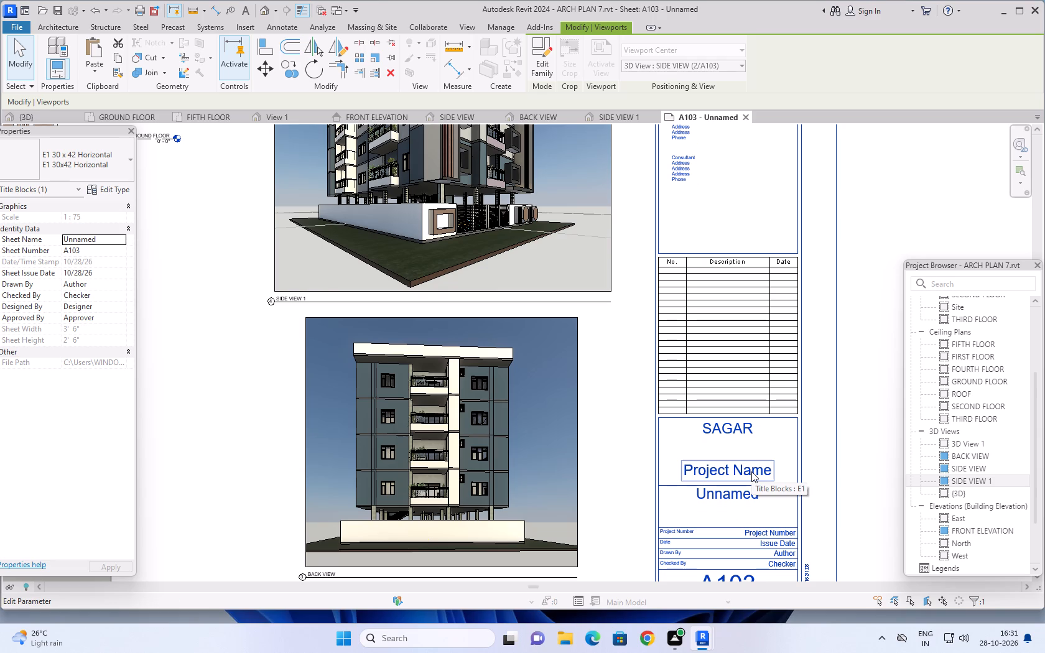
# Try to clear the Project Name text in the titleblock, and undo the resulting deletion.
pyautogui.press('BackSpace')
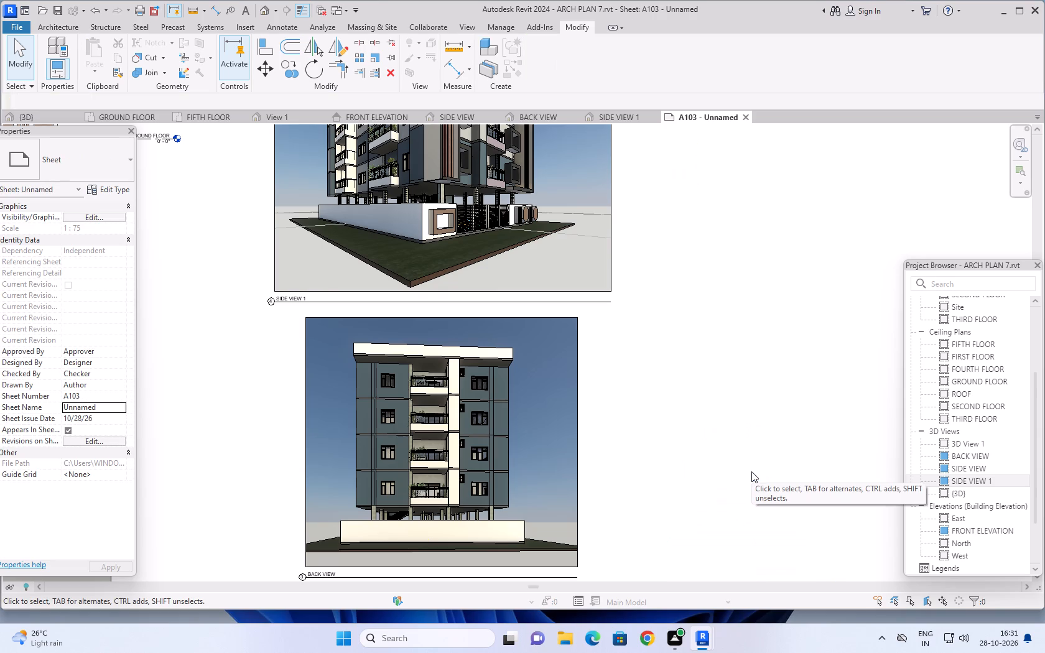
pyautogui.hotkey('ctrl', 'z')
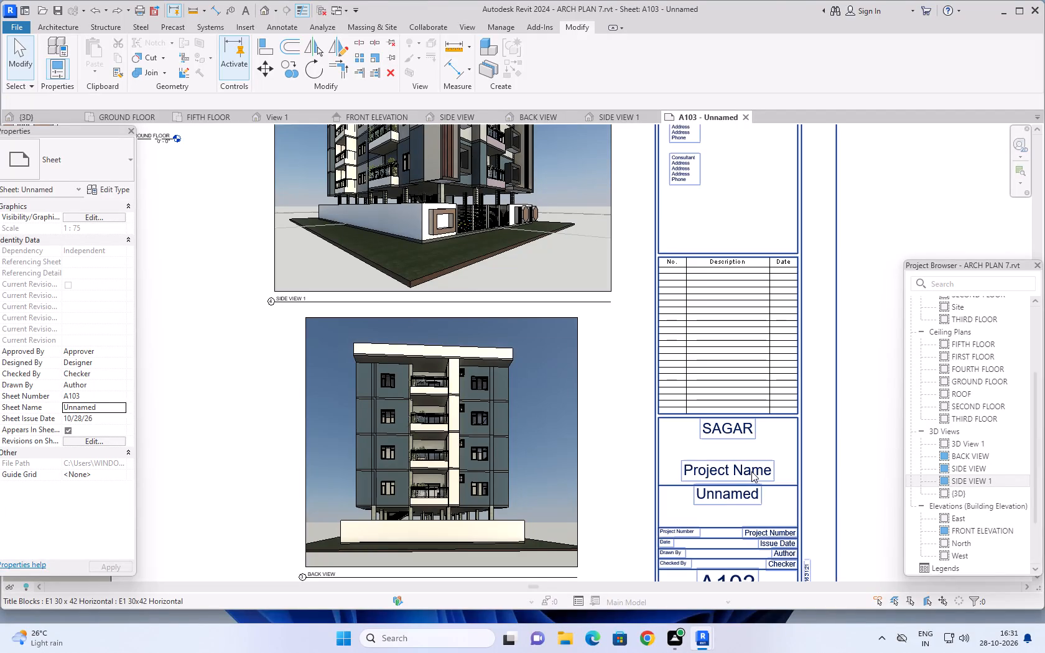
# Set the Project Name text in sheet A103's titleblock to G+4 PLAN.
pyautogui.scroll(-2, 751, 478)
pyautogui.scroll(-3, 824, 497)
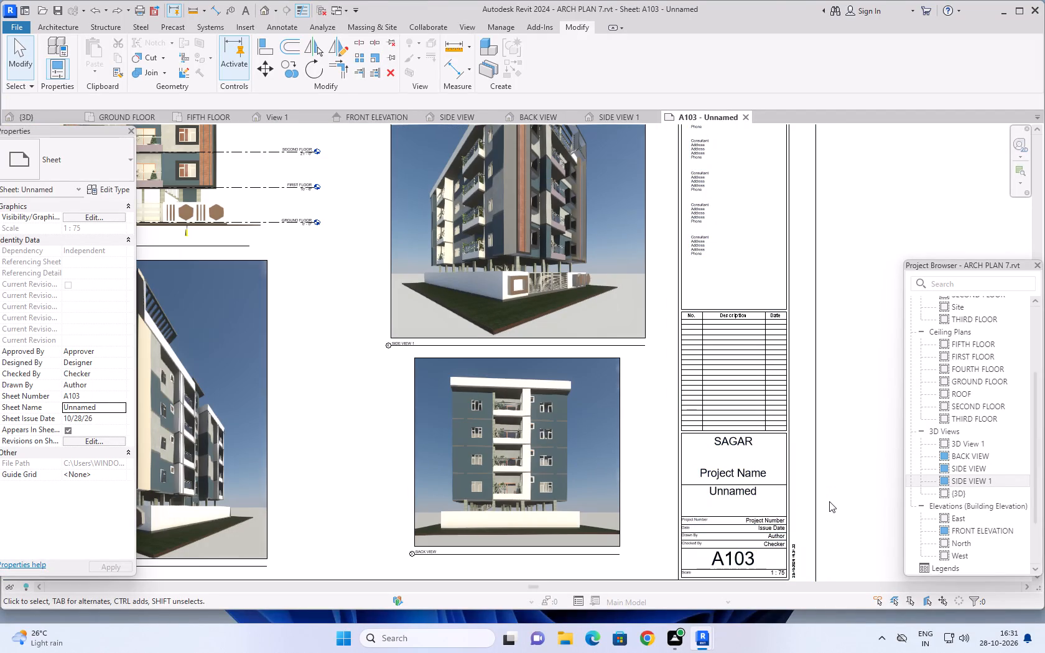
pyautogui.scroll(2, 774, 491)
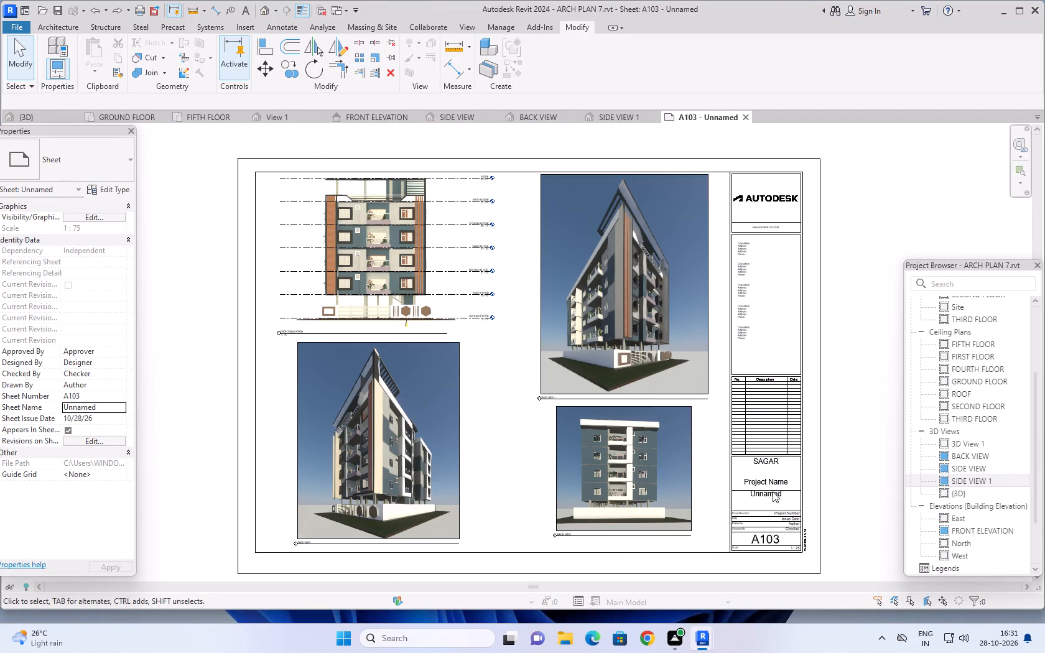
pyautogui.scroll(4, 773, 491)
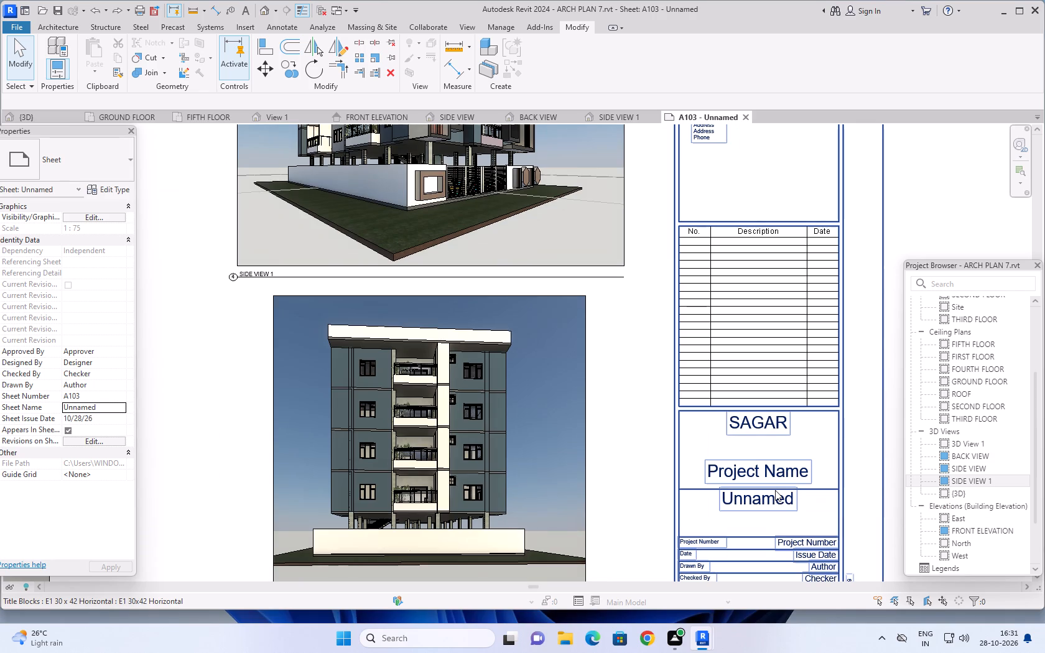
pyautogui.click(753, 475)
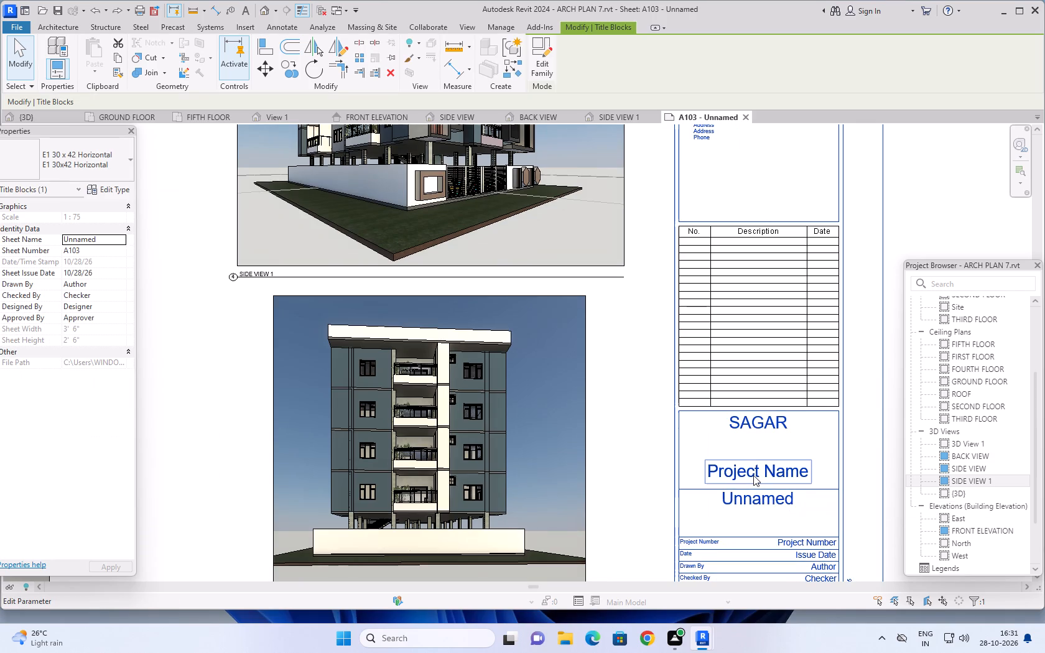
pyautogui.doubleClick(755, 473)
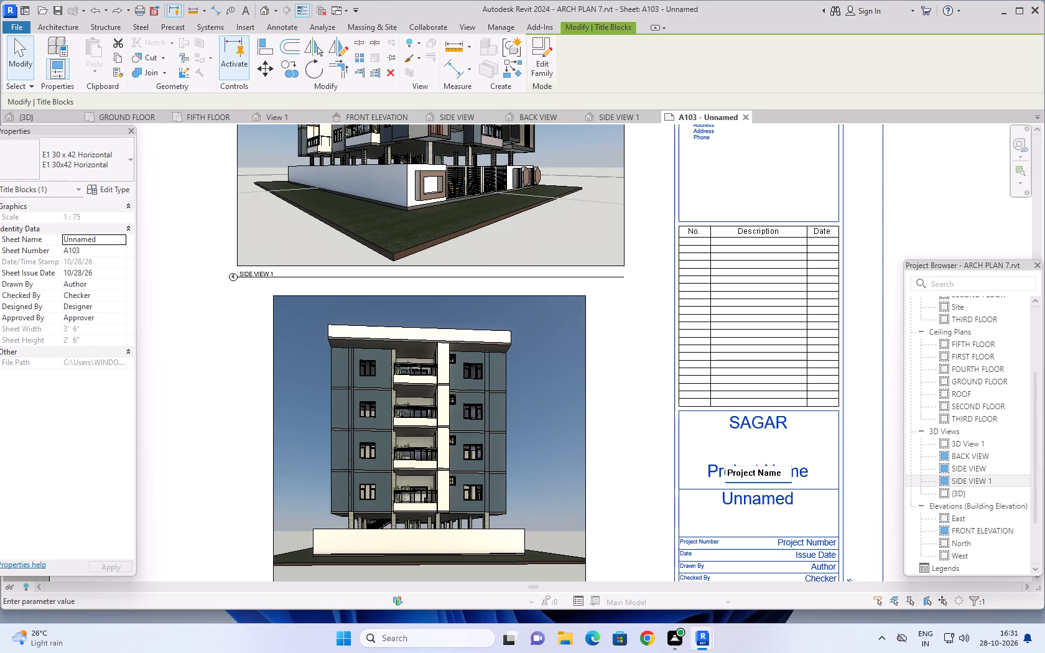
pyautogui.click(781, 476)
pyautogui.press('BackSpace')
pyautogui.press('BackSpace')
pyautogui.press('BackSpace')
pyautogui.press('BackSpace')
pyautogui.press('BackSpace')
pyautogui.press('BackSpace')
pyautogui.press('BackSpace')
pyautogui.press('BackSpace')
pyautogui.press('BackSpace')
pyautogui.press('BackSpace')
pyautogui.press('BackSpace')
pyautogui.press('BackSpace')
pyautogui.press('BackSpace')
pyautogui.press('BackSpace')
pyautogui.press('BackSpace')
pyautogui.press('BackSpace')
pyautogui.press('BackSpace')
pyautogui.press('BackSpace')
pyautogui.press('BackSpace')
pyautogui.press('BackSpace')
pyautogui.press('g')
pyautogui.press('+')
pyautogui.press('4')
pyautogui.press('space')
pyautogui.write('PLAN')
pyautogui.scroll(-1, 787, 512)
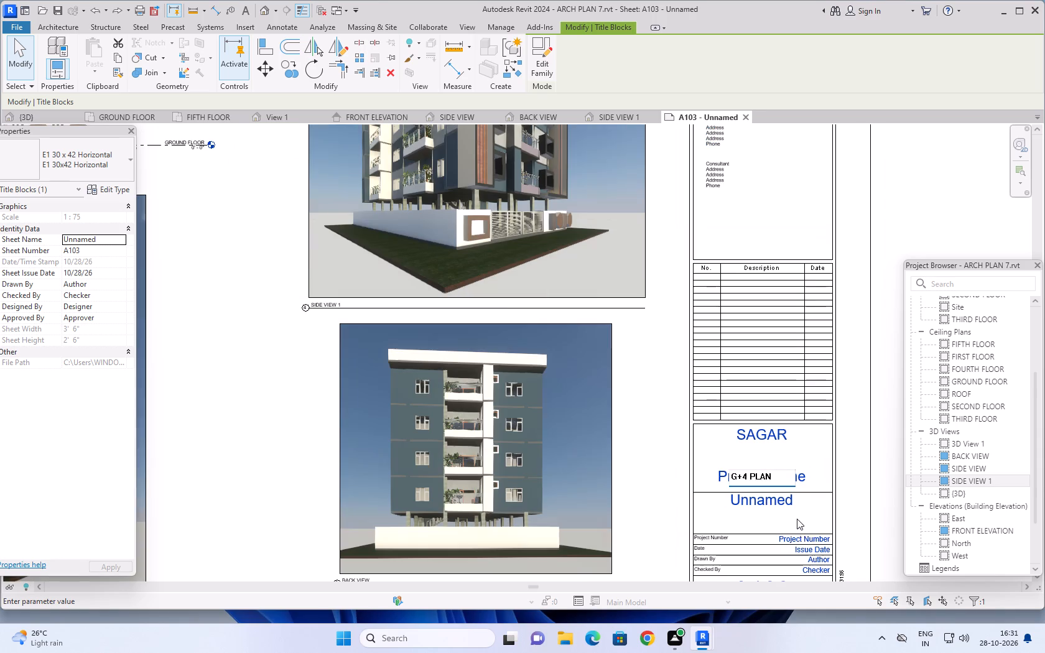
pyautogui.moveTo(857, 529); pyautogui.dragTo(851, 468, button='middle')
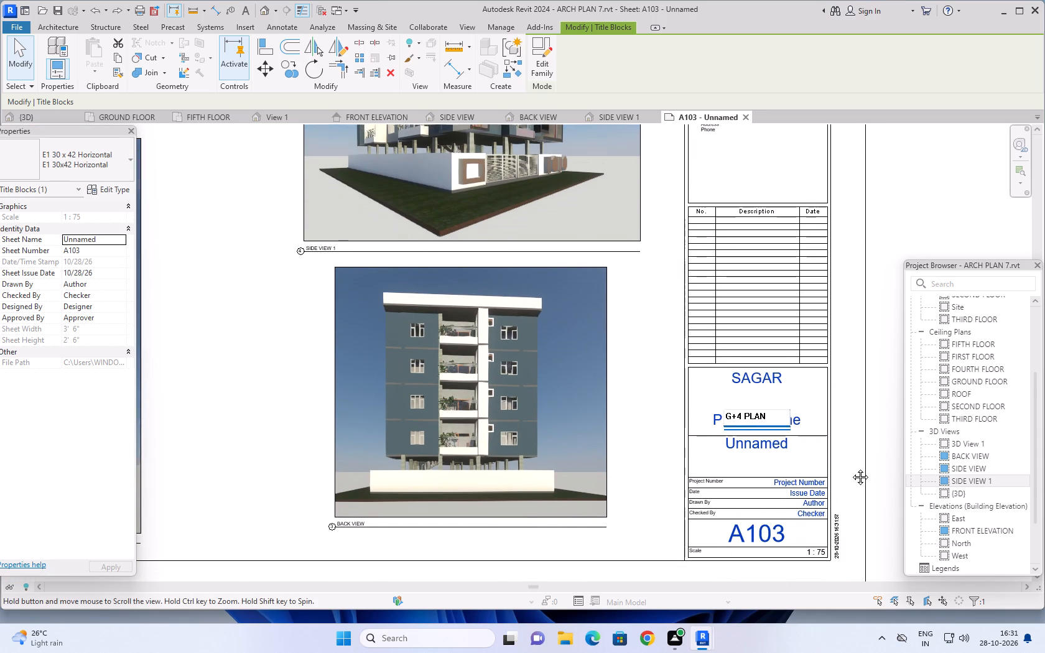
pyautogui.moveTo(851, 468); pyautogui.dragTo(850, 466, button='middle')
pyautogui.scroll(4, 806, 472)
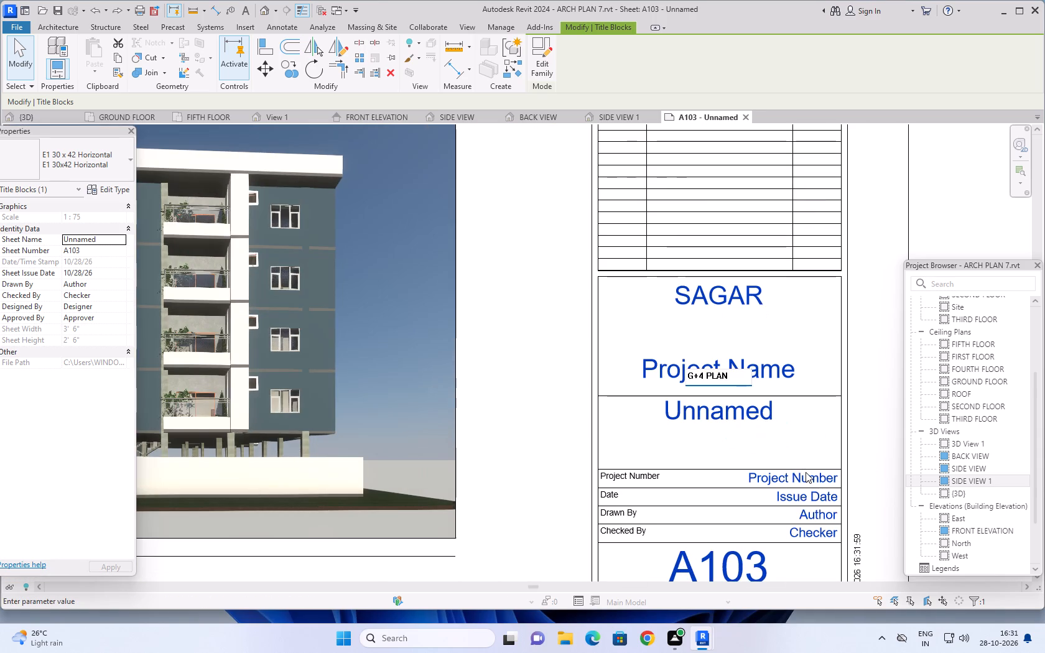
pyautogui.click(815, 478)
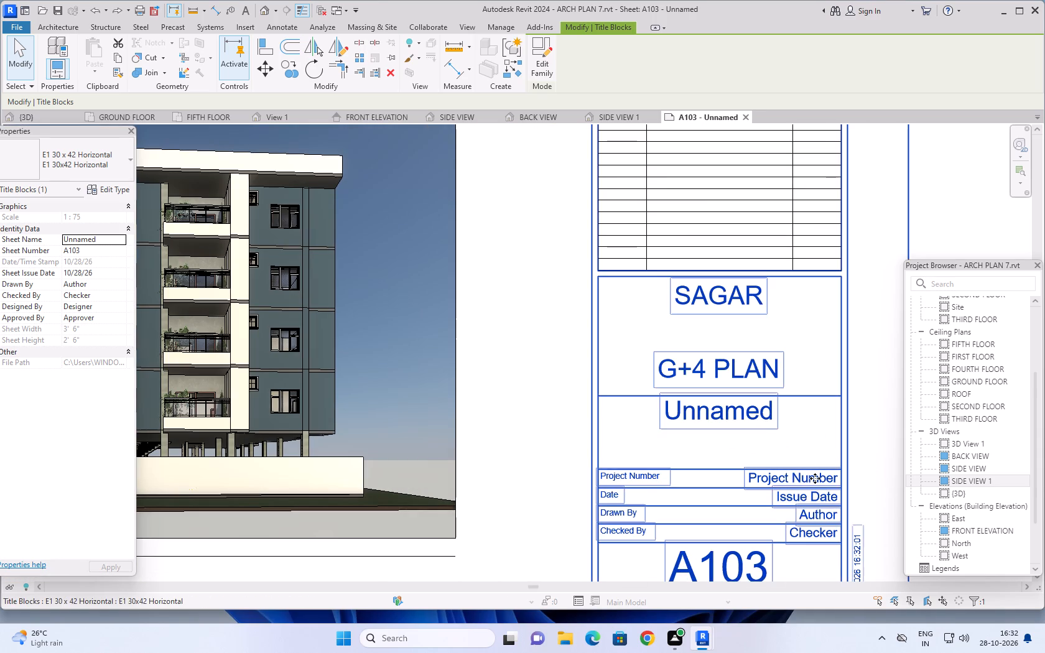
# Set the Project Number in sheet A103's titleblock to 05.
pyautogui.click(795, 478)
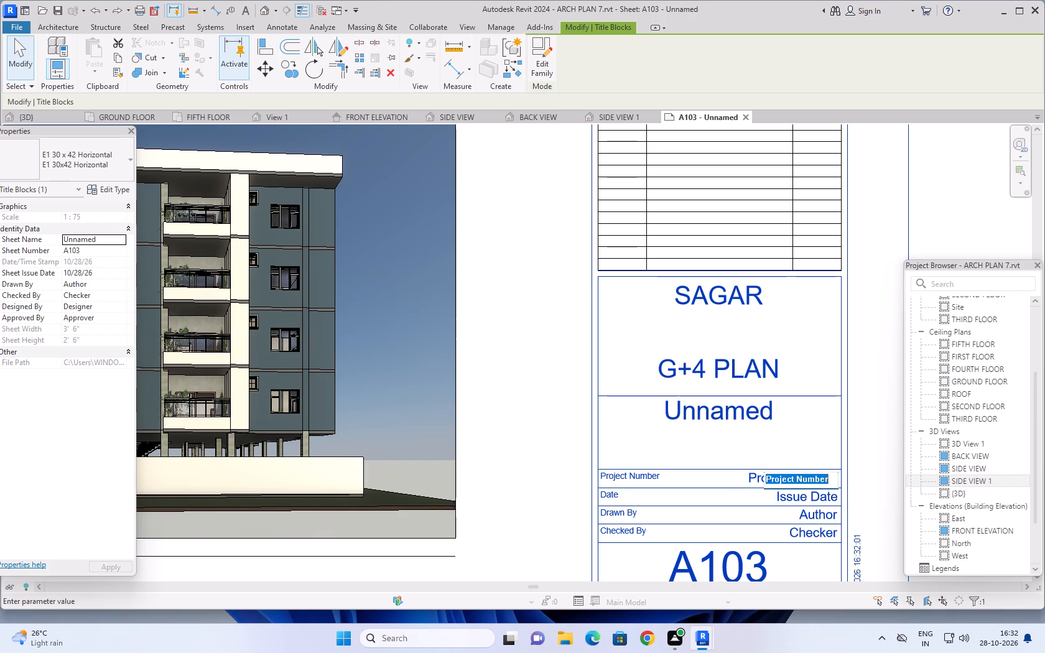
pyautogui.write('05')
pyautogui.click(821, 500)
# Open the Issue Date text in sheet A103's titleblock for editing.
pyautogui.click(821, 500)
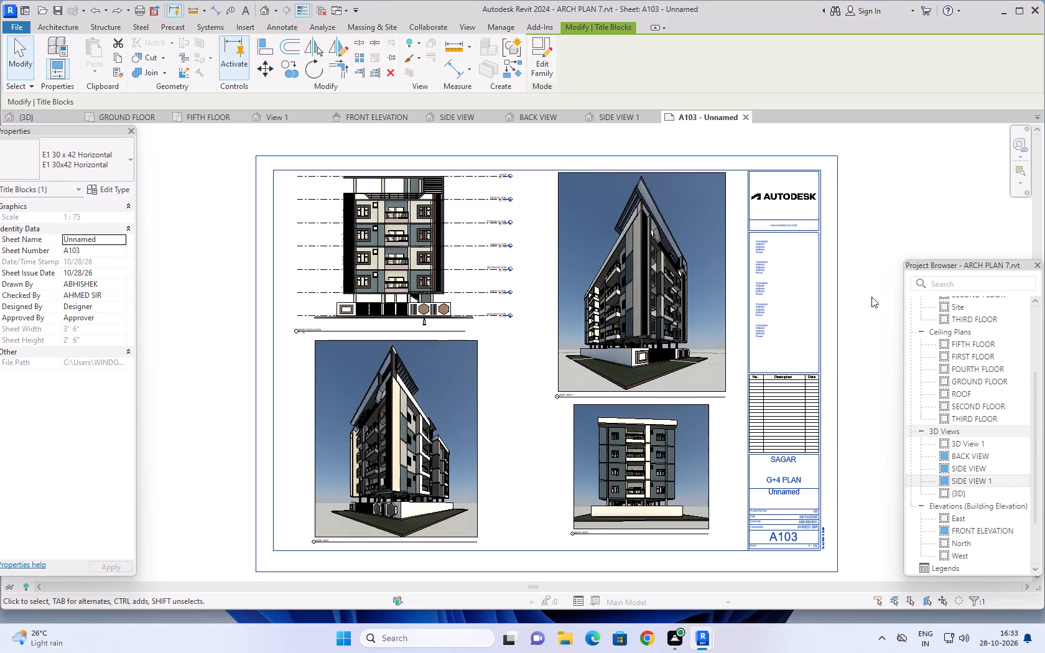
# Examine sheet A103's overall layout and the building facade in the SIDE VIEW 1 viewport up close.
pyautogui.scroll(-2, 871, 300)
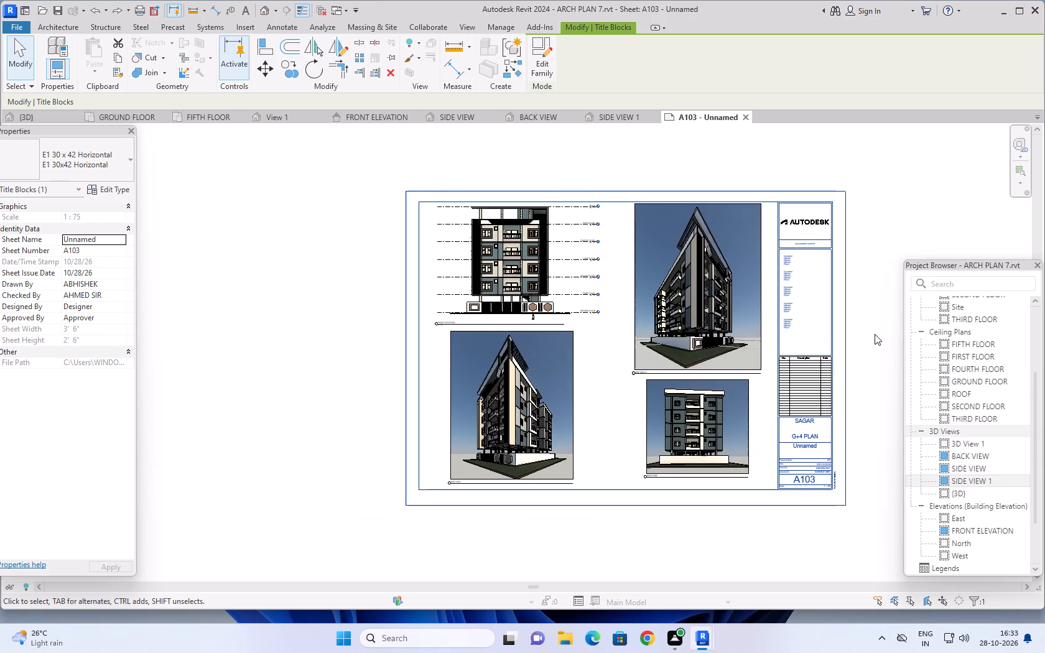
pyautogui.moveTo(878, 340); pyautogui.dragTo(841, 341, button='middle')
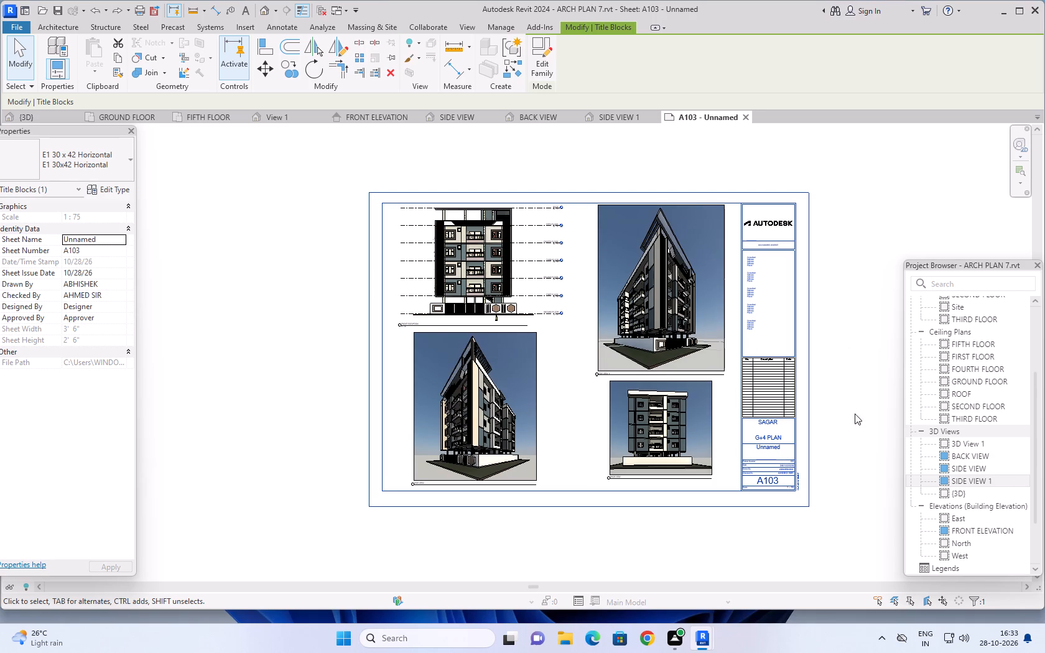
pyautogui.moveTo(850, 415); pyautogui.dragTo(828, 420, button='middle')
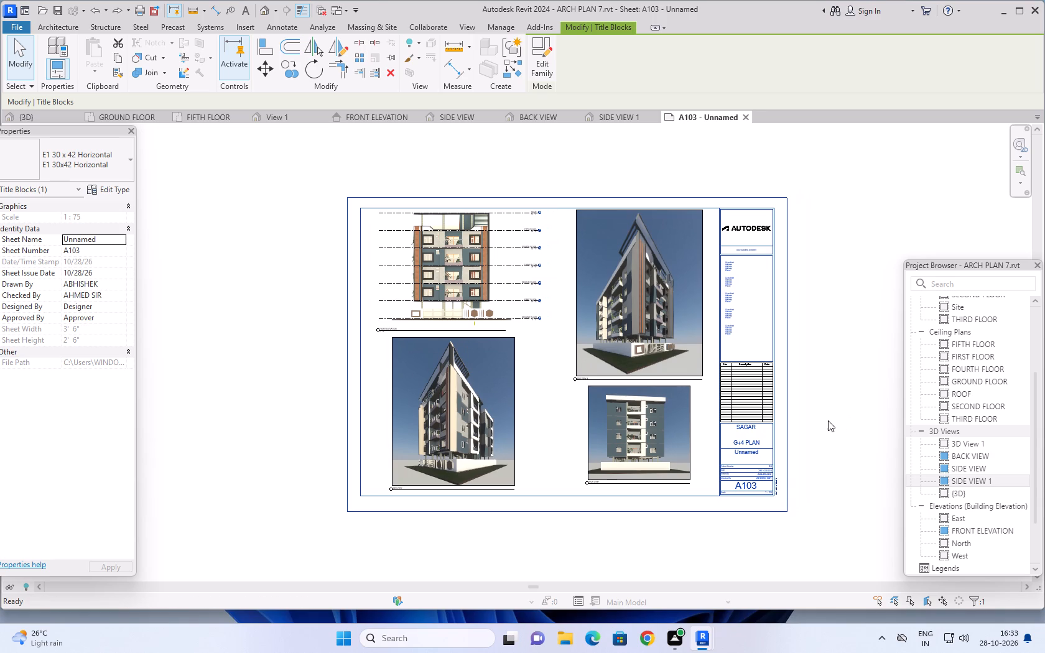
pyautogui.scroll(1, 828, 420)
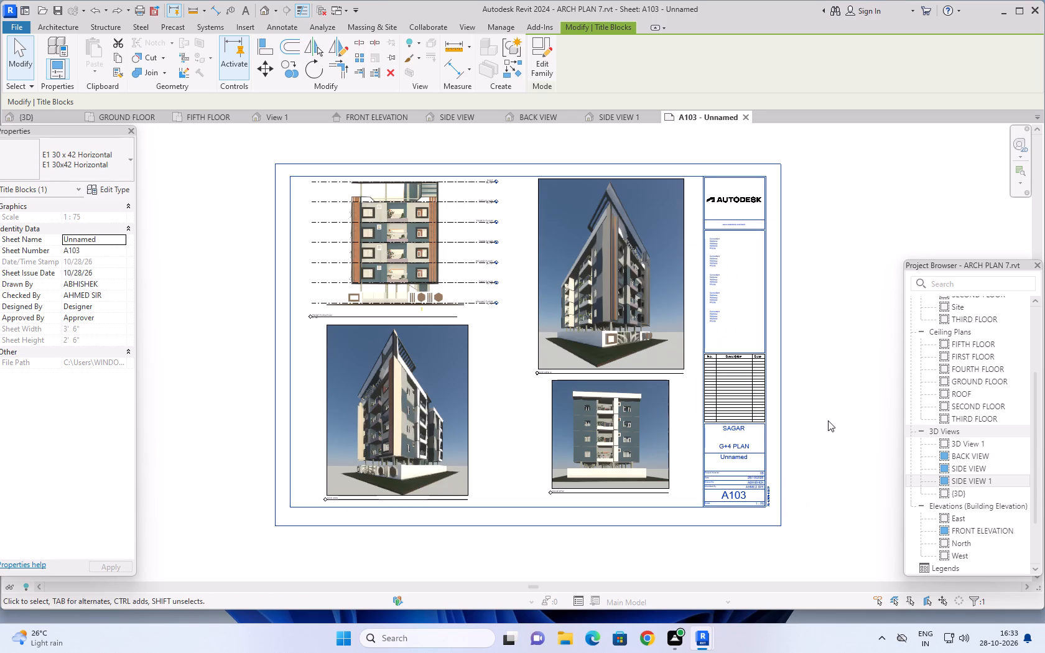
pyautogui.scroll(1, 828, 420)
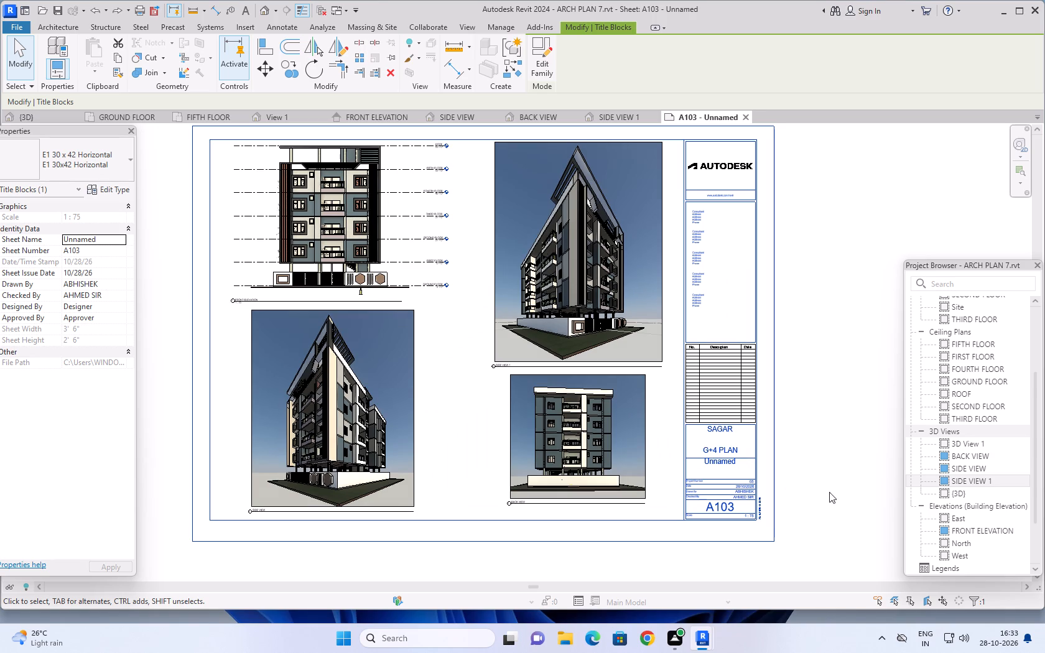
pyautogui.scroll(2, 559, 276)
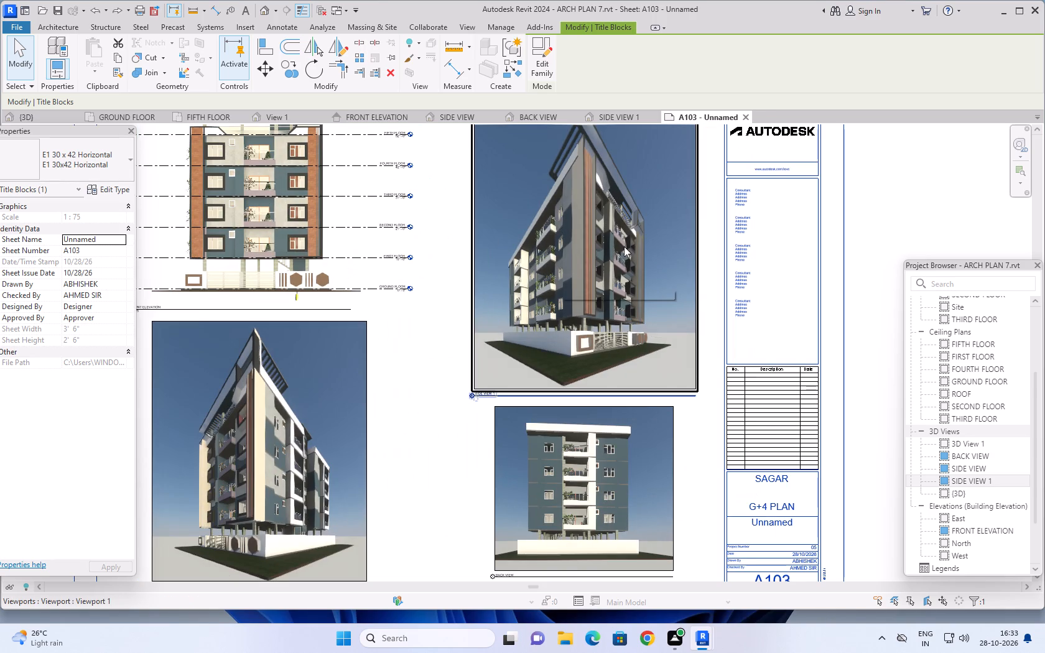
pyautogui.scroll(9, 624, 246)
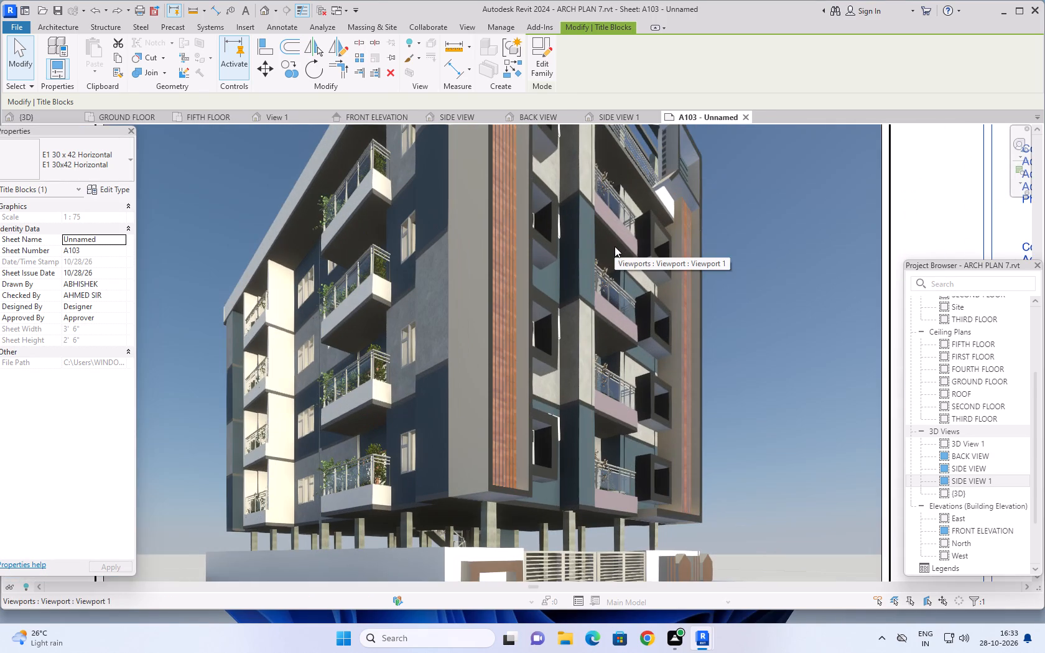
pyautogui.scroll(4, 595, 260)
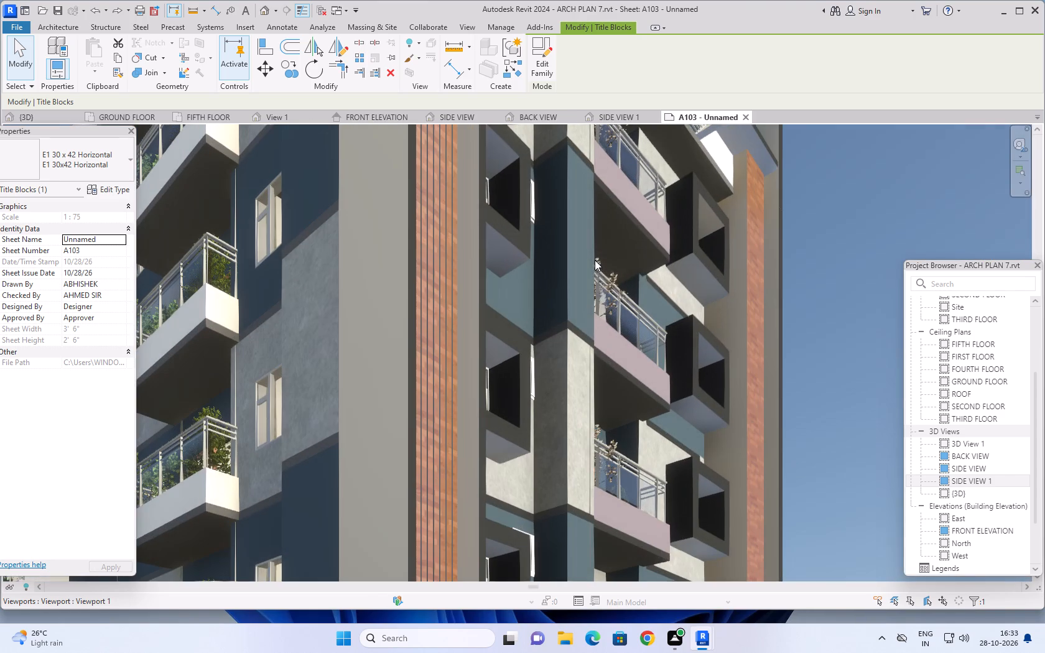
pyautogui.scroll(-2, 594, 260)
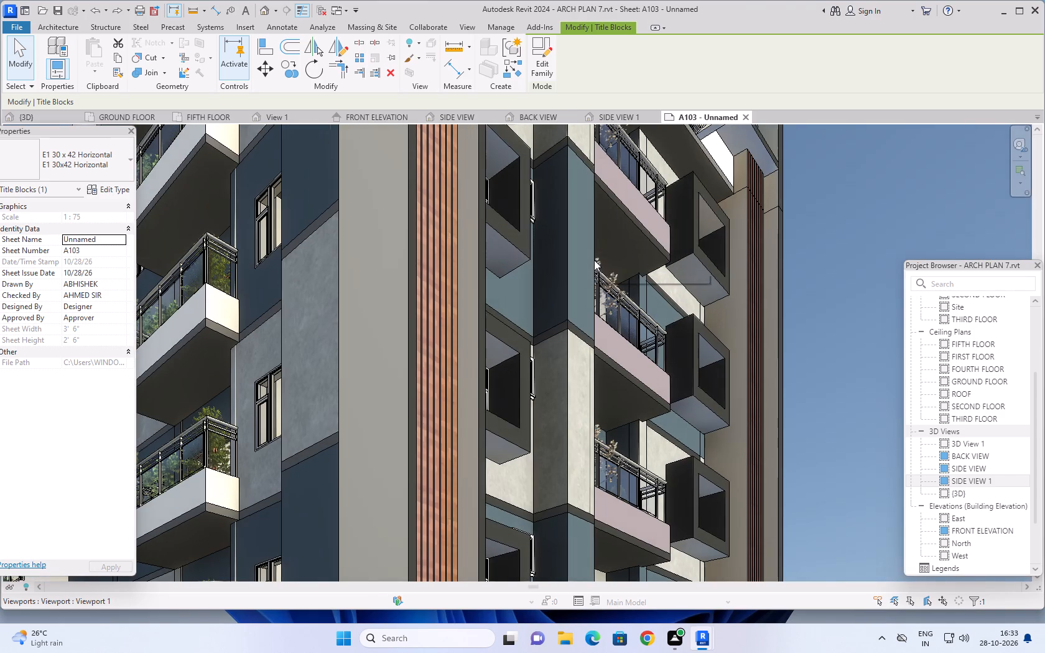
pyautogui.scroll(-8, 594, 260)
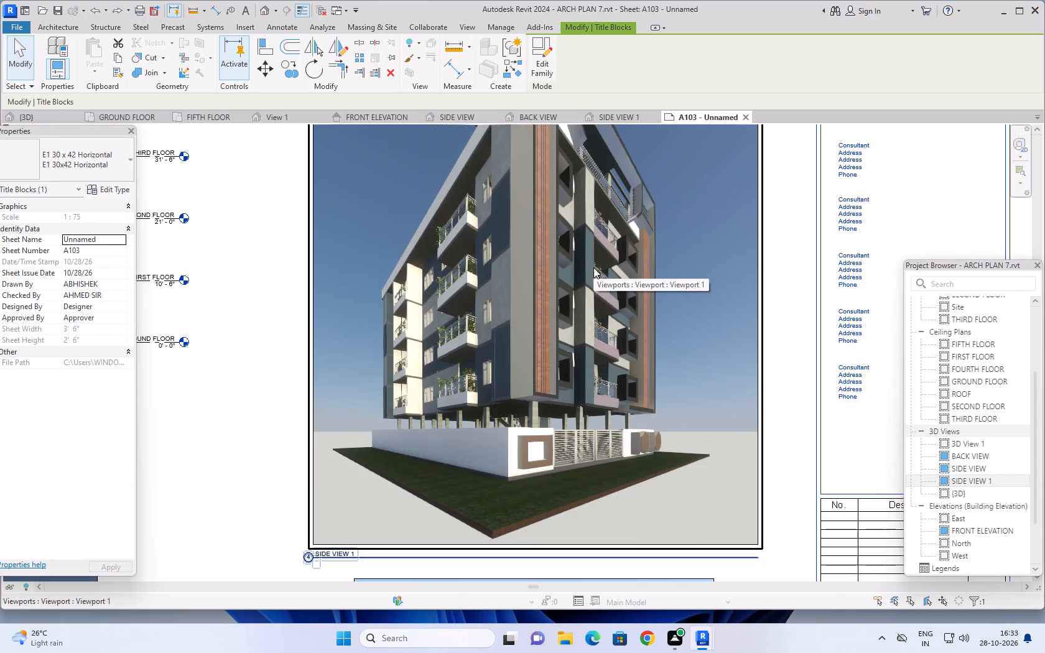
pyautogui.scroll(-3, 593, 267)
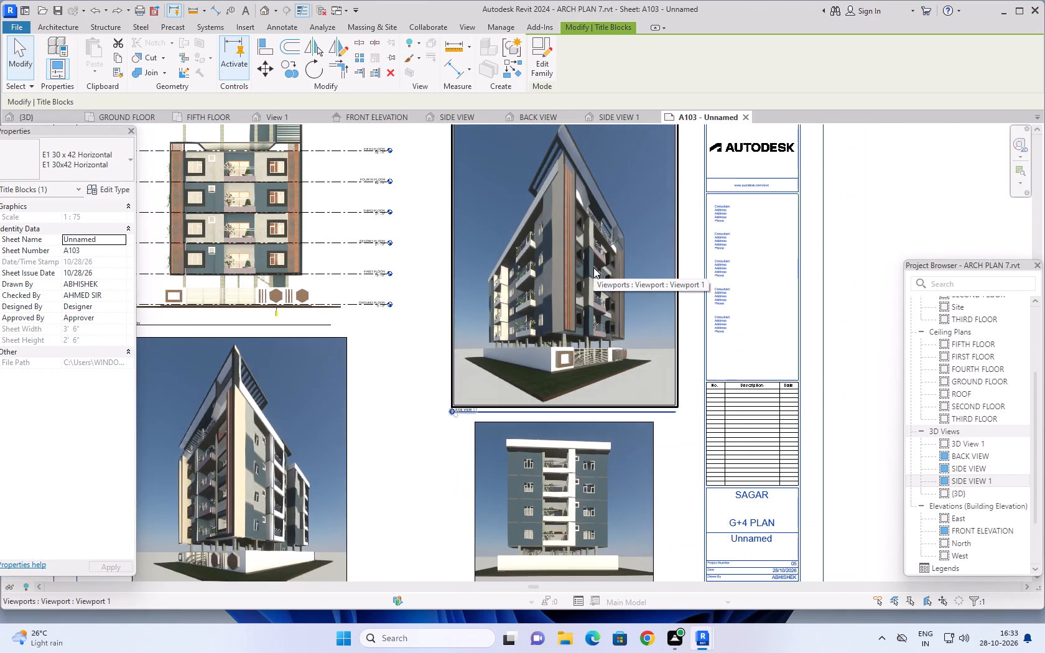
pyautogui.scroll(-4, 593, 267)
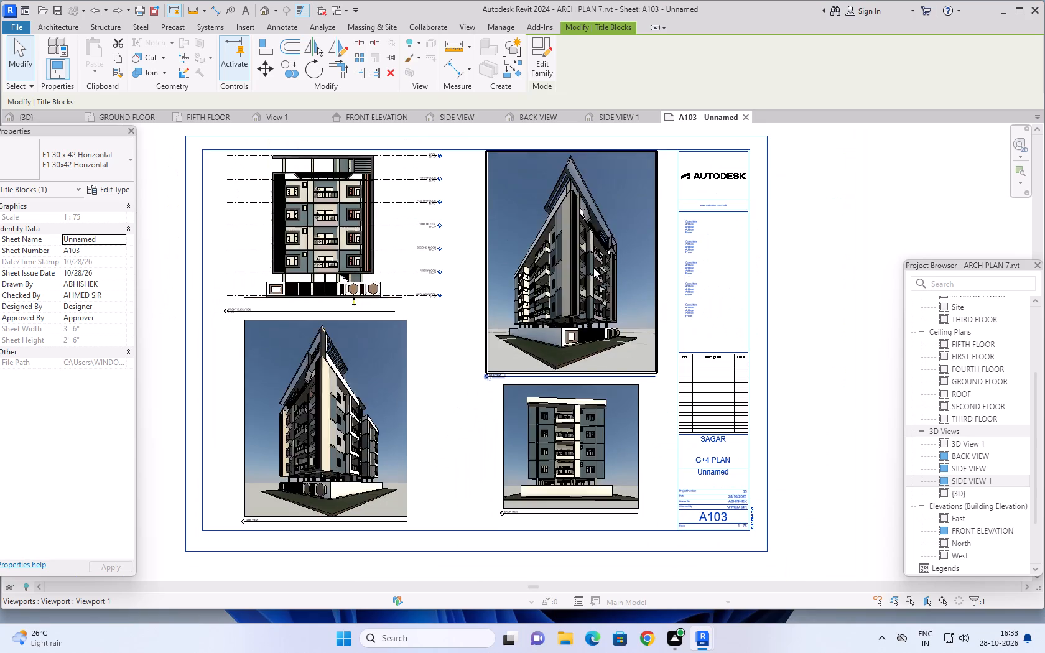
pyautogui.scroll(-1, 593, 267)
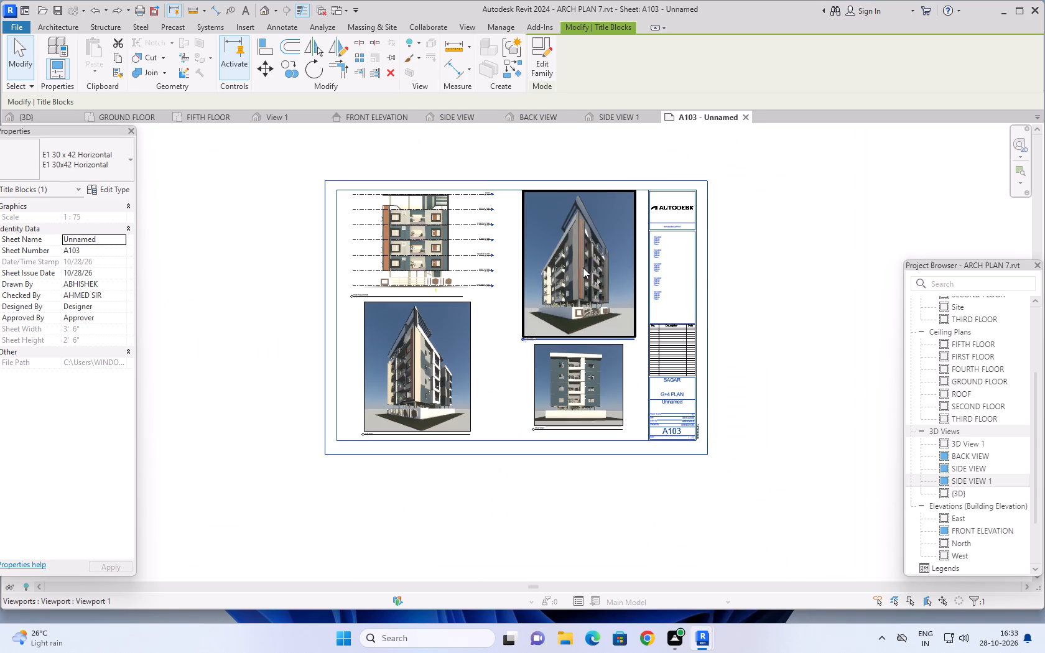
# Review the filled-in titleblock and the arrangement of the four building views on sheet A103.
pyautogui.moveTo(784, 272); pyautogui.dragTo(769, 286, button='middle')
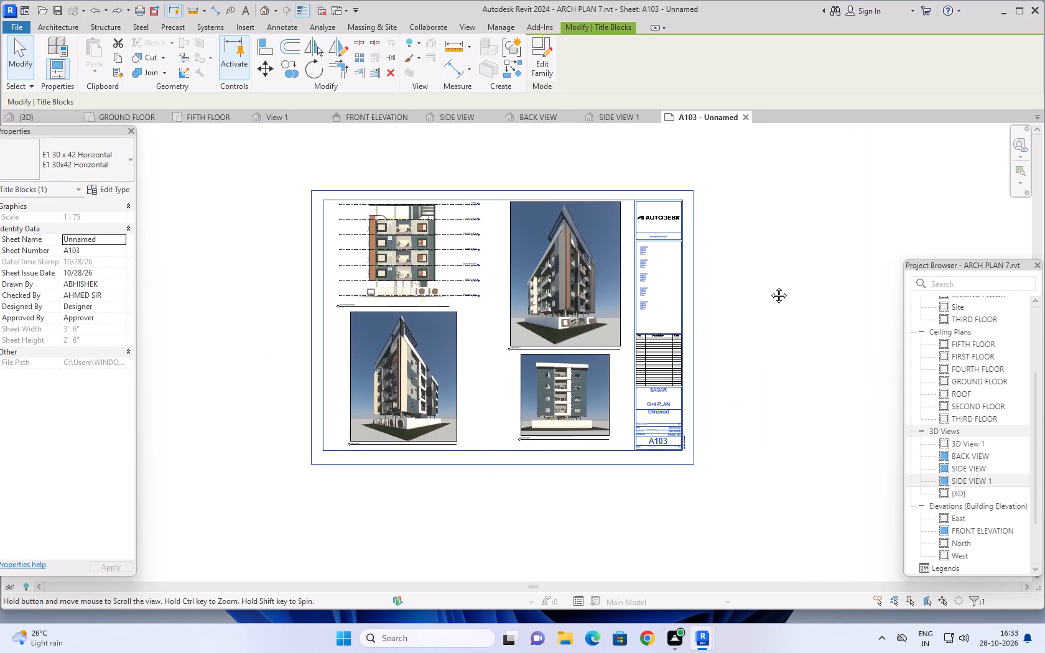
pyautogui.moveTo(769, 286); pyautogui.dragTo(781, 298, button='middle')
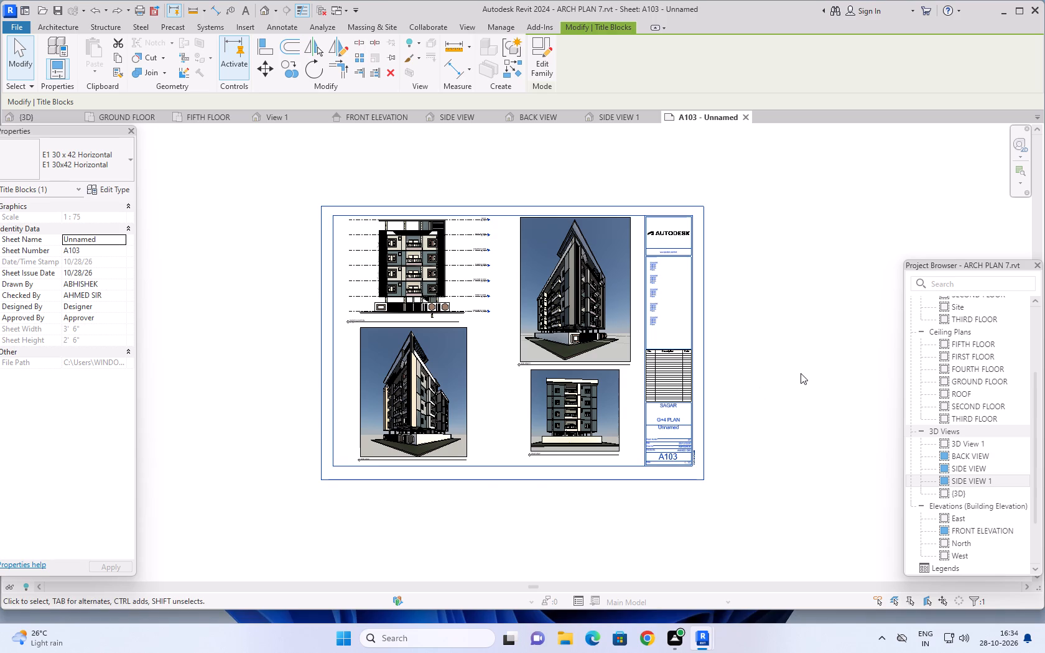
pyautogui.scroll(6, 801, 373)
pyautogui.scroll(-3, 801, 373)
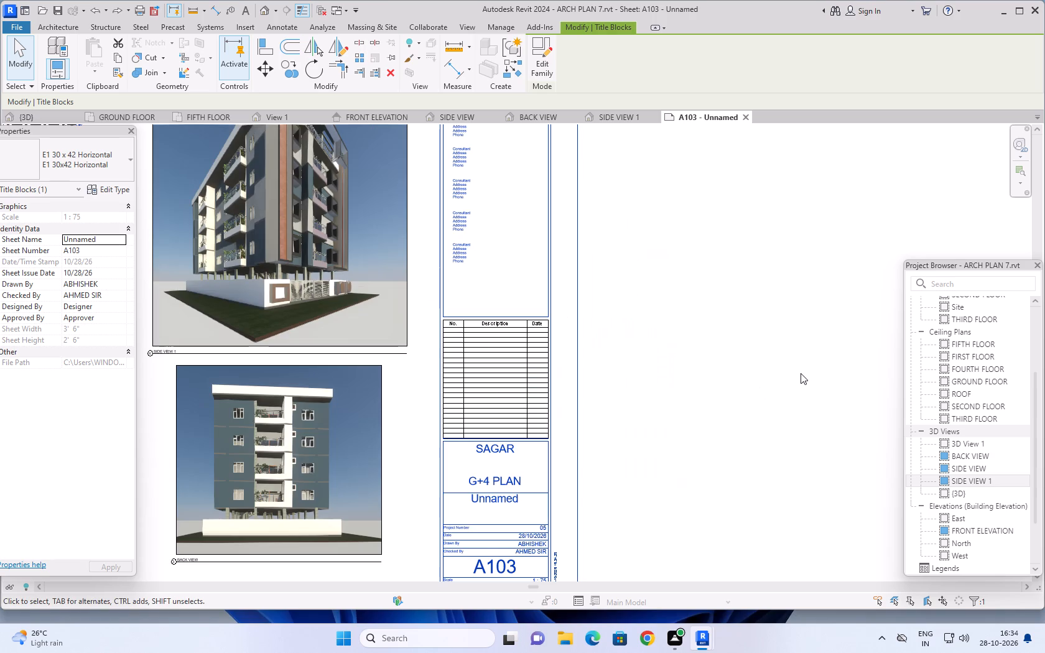
pyautogui.scroll(-4, 801, 373)
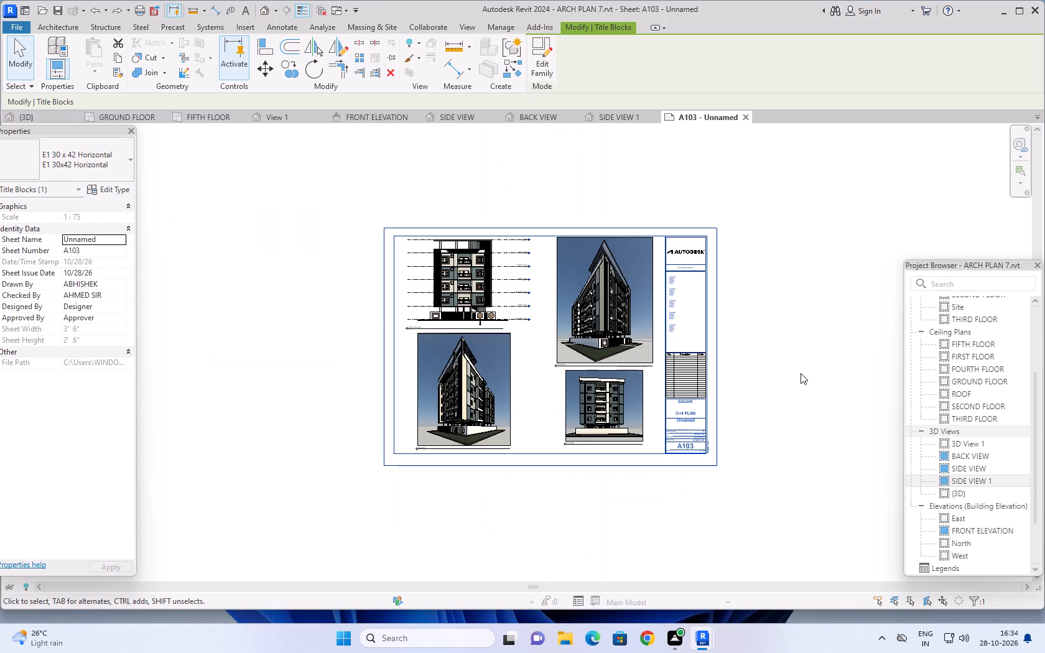
pyautogui.scroll(4, 801, 373)
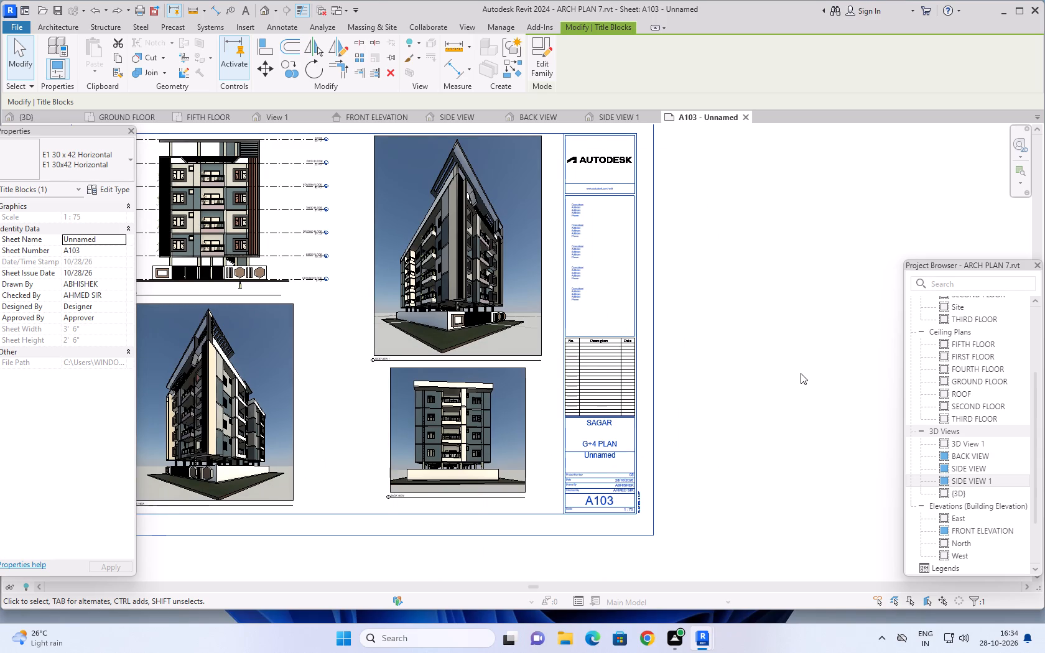
pyautogui.scroll(-1, 801, 373)
pyautogui.scroll(1, 801, 373)
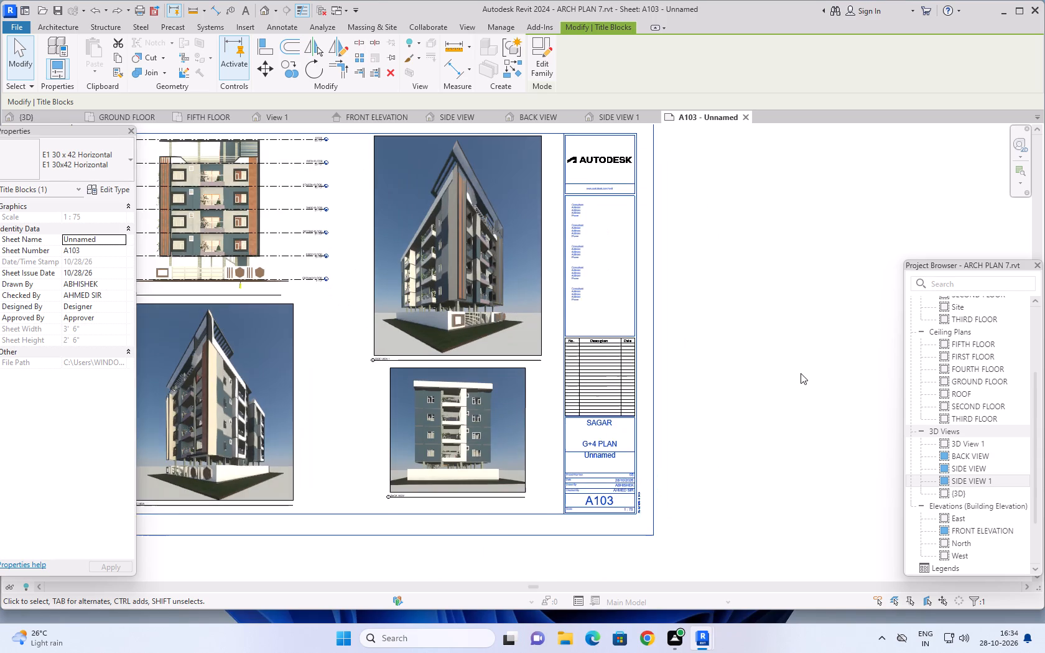
# Examine the titleblock entries and the overall layout of the four building views on sheet A103.
pyautogui.scroll(2, 801, 373)
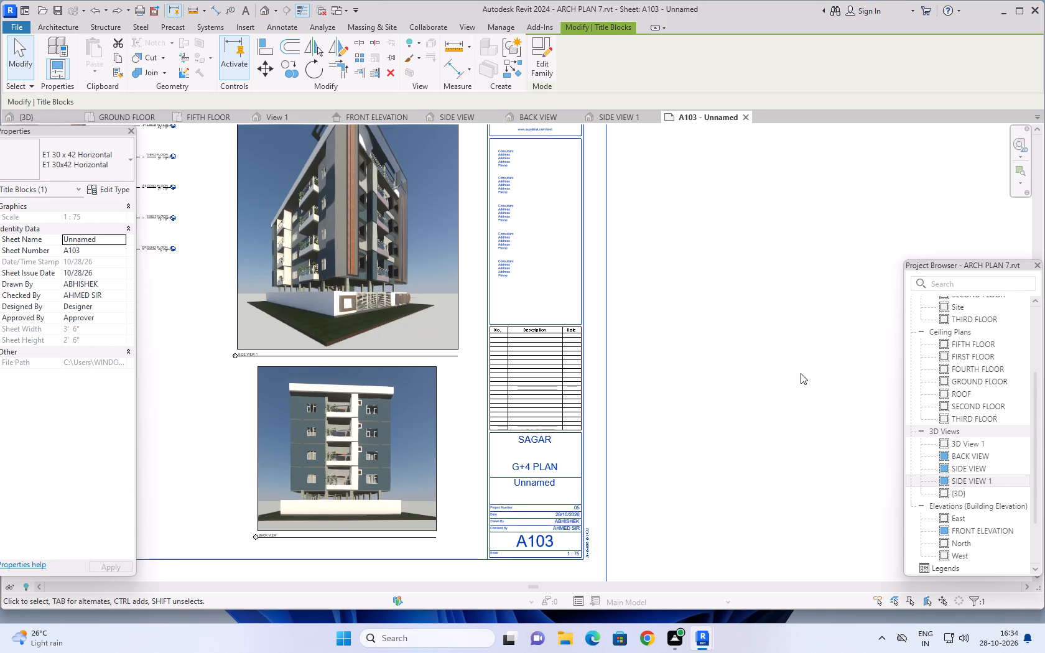
pyautogui.scroll(-1, 801, 373)
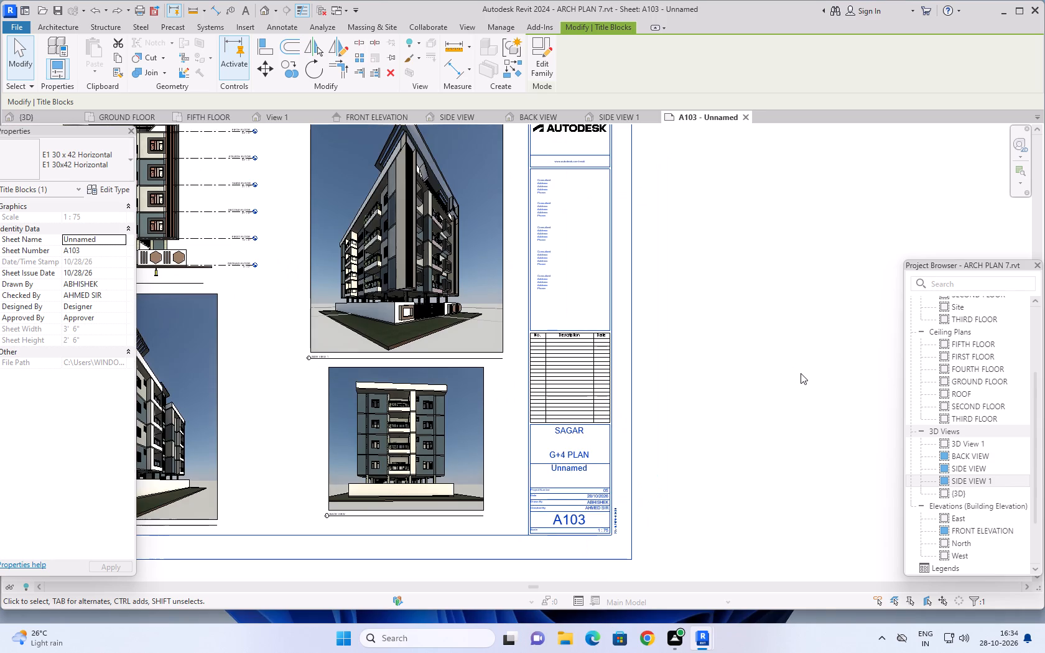
pyautogui.scroll(-2, 775, 397)
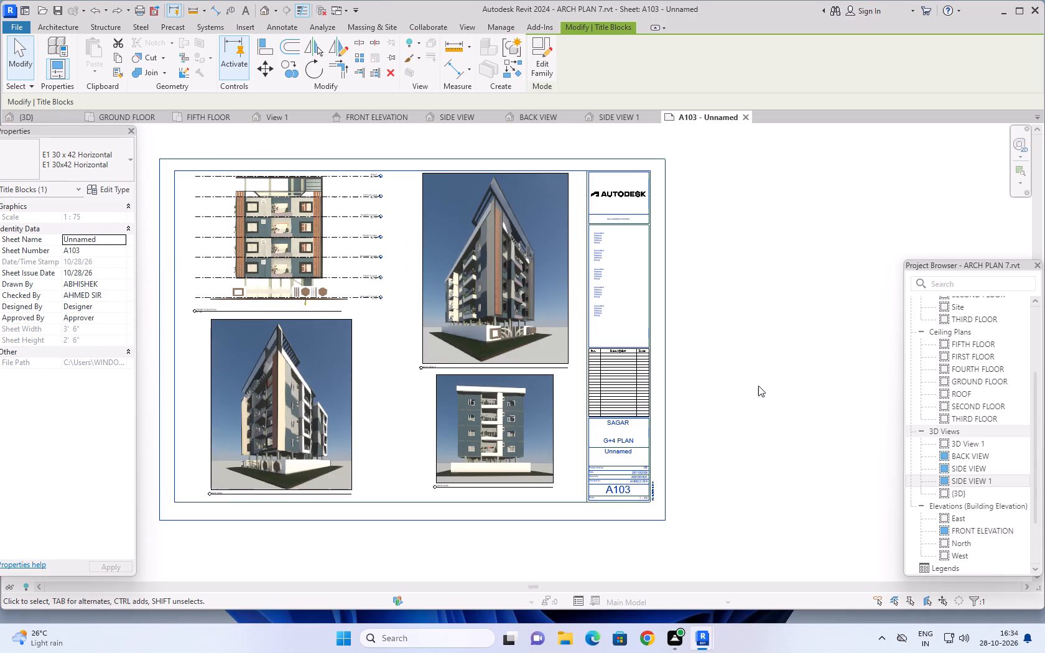
pyautogui.scroll(-6, 754, 368)
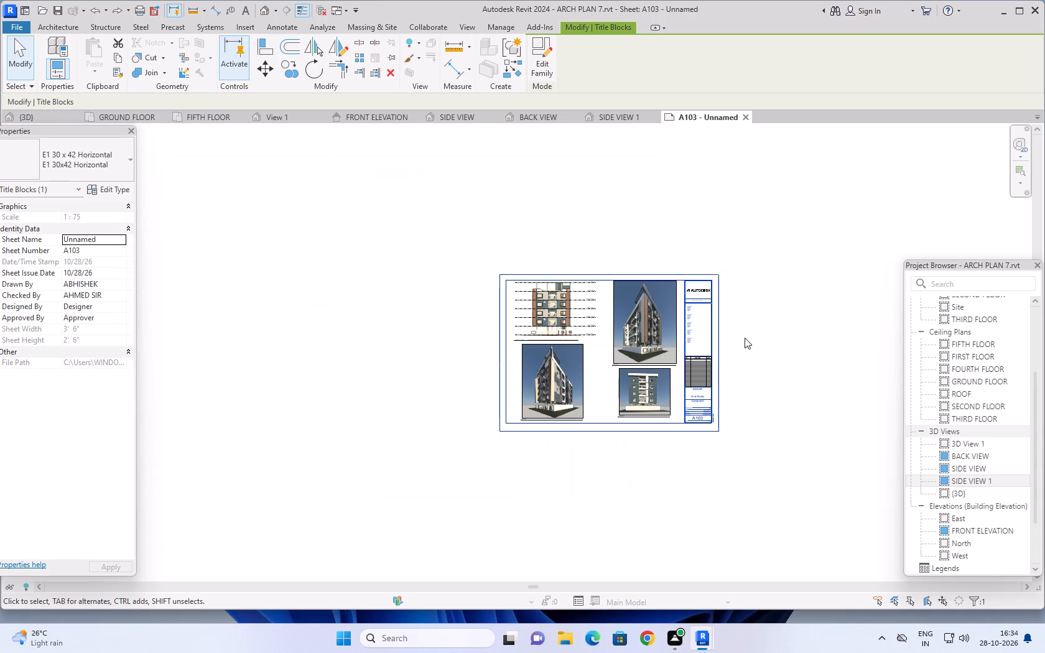
pyautogui.moveTo(759, 335); pyautogui.dragTo(750, 348, button='middle')
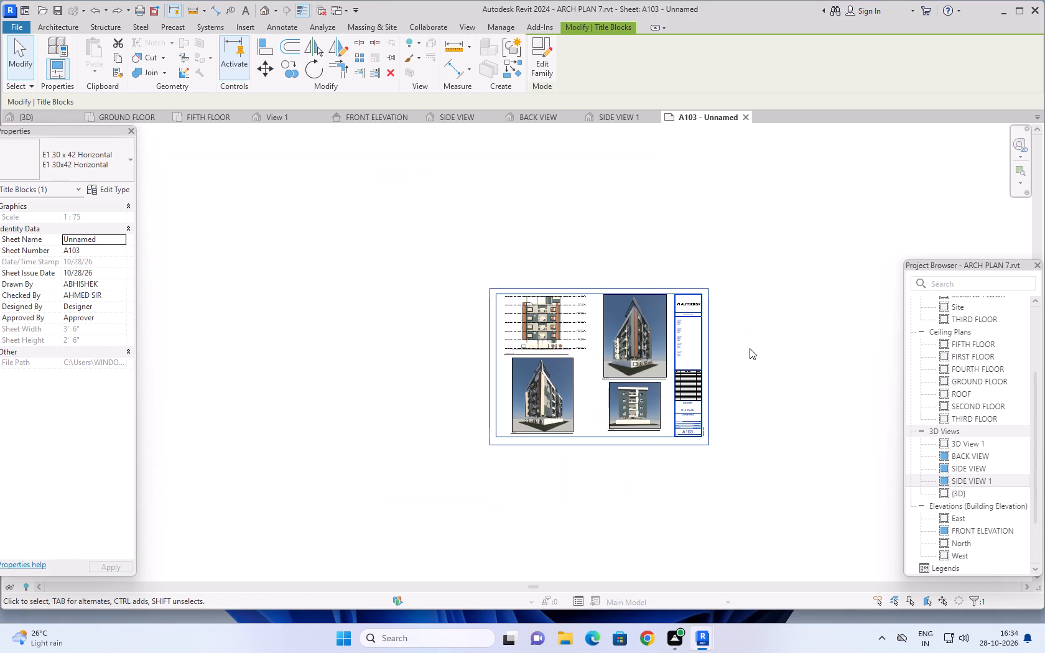
pyautogui.scroll(3, 750, 348)
pyautogui.moveTo(738, 361); pyautogui.dragTo(773, 345, button='middle')
pyautogui.scroll(2, 769, 341)
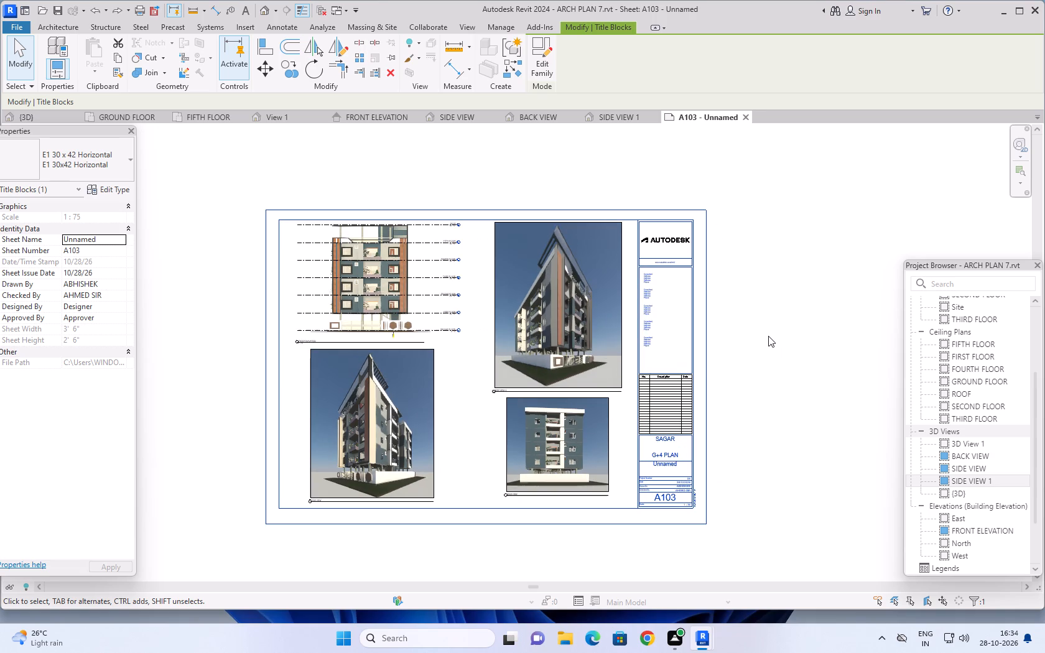
pyautogui.moveTo(771, 336); pyautogui.dragTo(787, 336, button='middle')
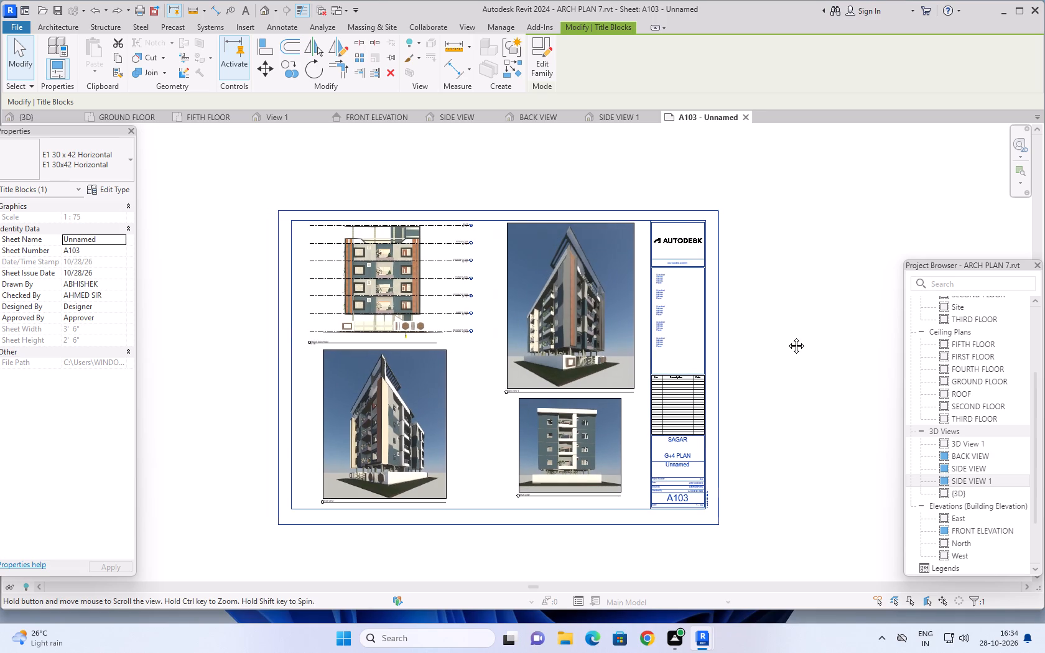
pyautogui.moveTo(787, 336); pyautogui.dragTo(786, 345, button='middle')
pyautogui.moveTo(778, 364); pyautogui.dragTo(783, 351, button='middle')
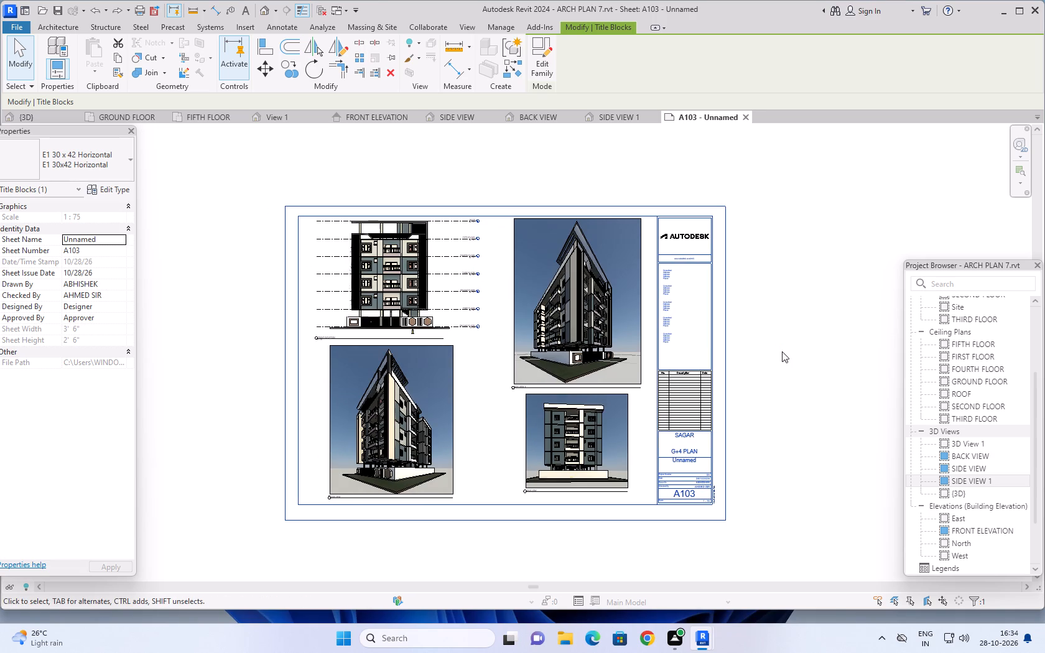
pyautogui.moveTo(778, 353); pyautogui.dragTo(779, 363, button='middle')
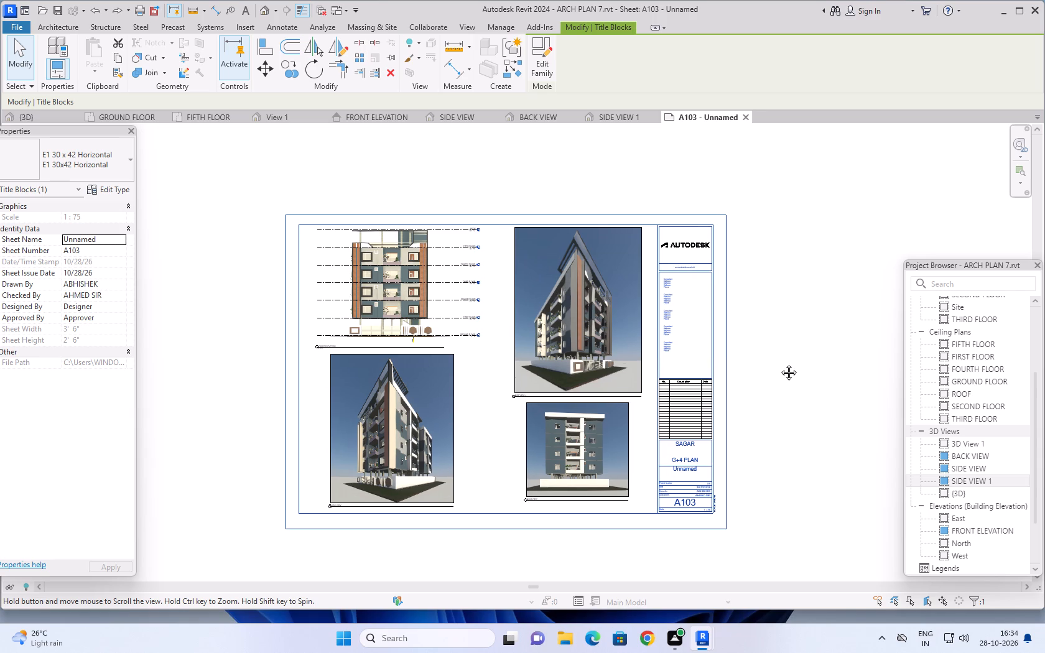
pyautogui.moveTo(779, 363); pyautogui.dragTo(776, 366, button='middle')
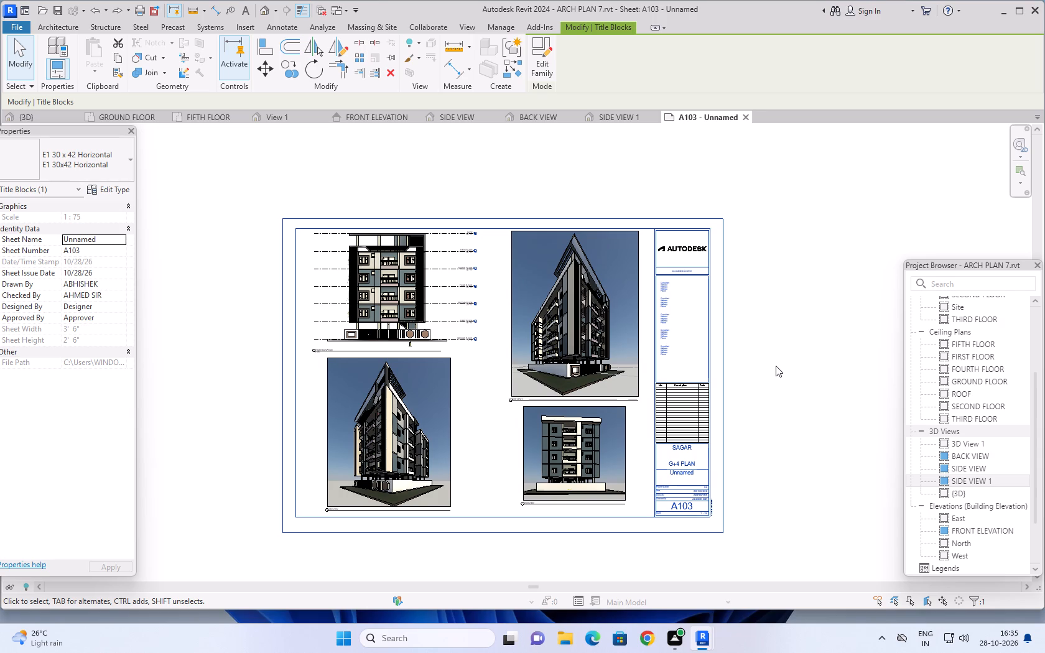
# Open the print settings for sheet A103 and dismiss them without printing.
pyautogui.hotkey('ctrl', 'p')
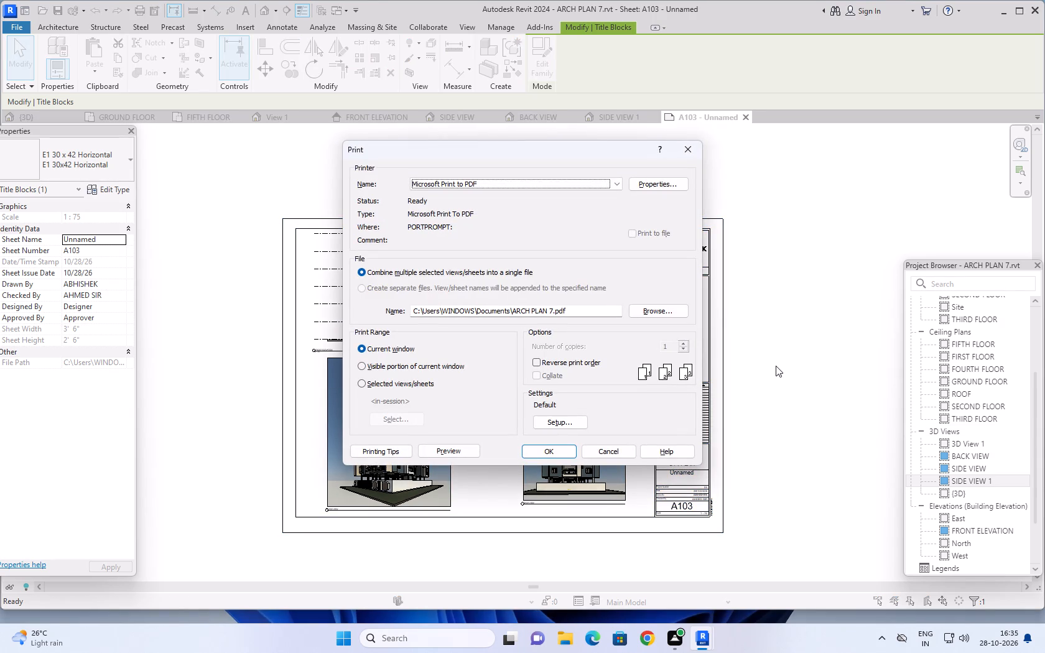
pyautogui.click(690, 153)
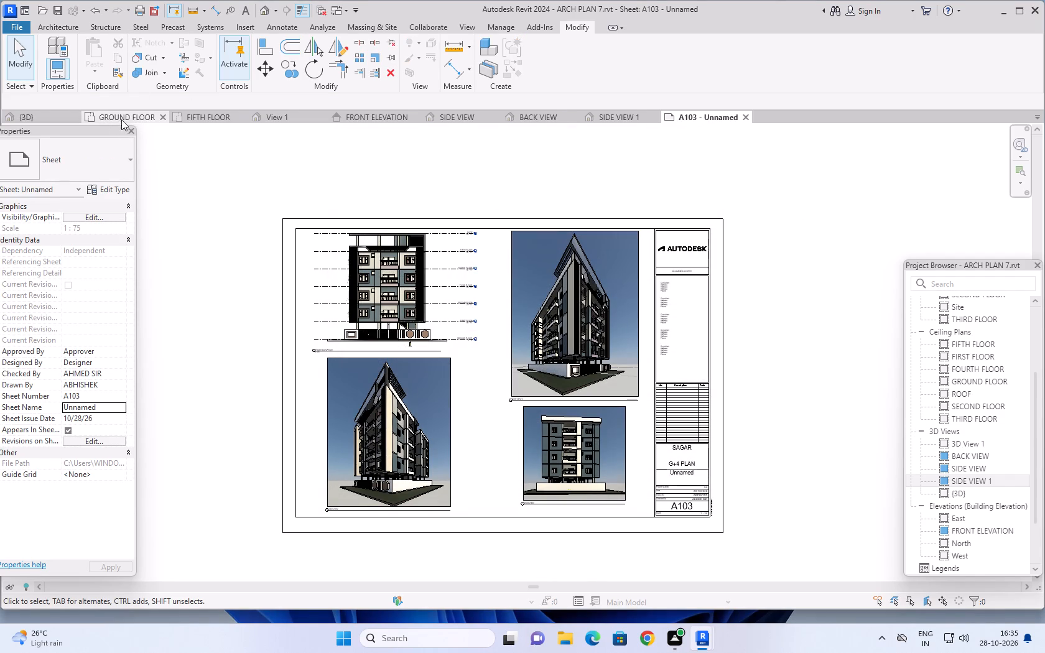
# Switch to the {3D} view and examine the building's front and right facades from a raised corner angle.
pyautogui.click(40, 115)
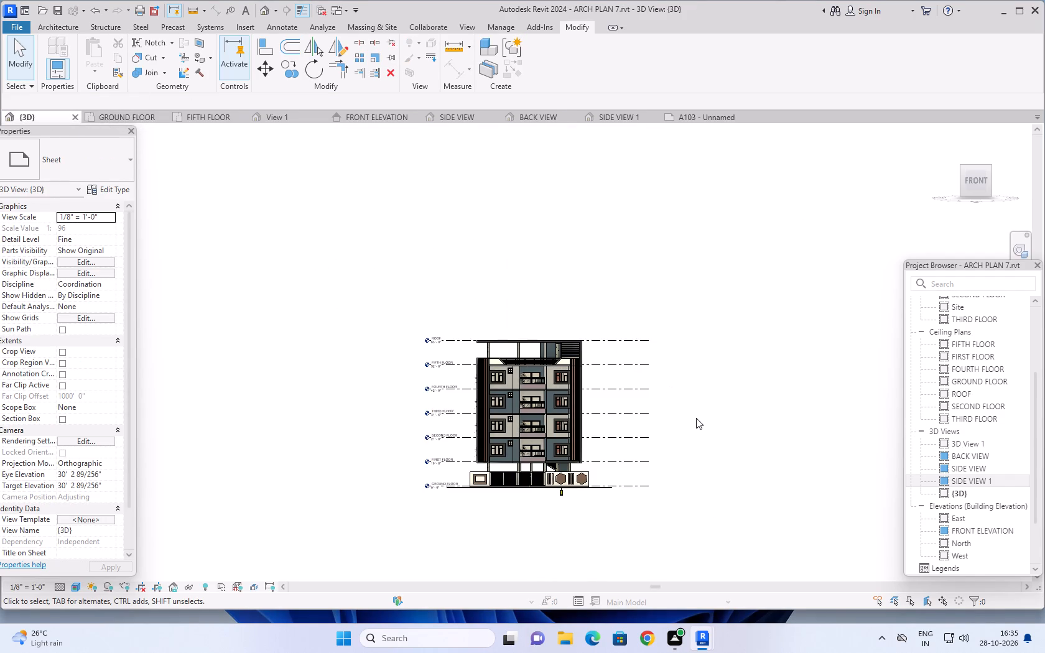
pyautogui.moveTo(689, 426); pyautogui.dragTo(583, 502, button='middle')
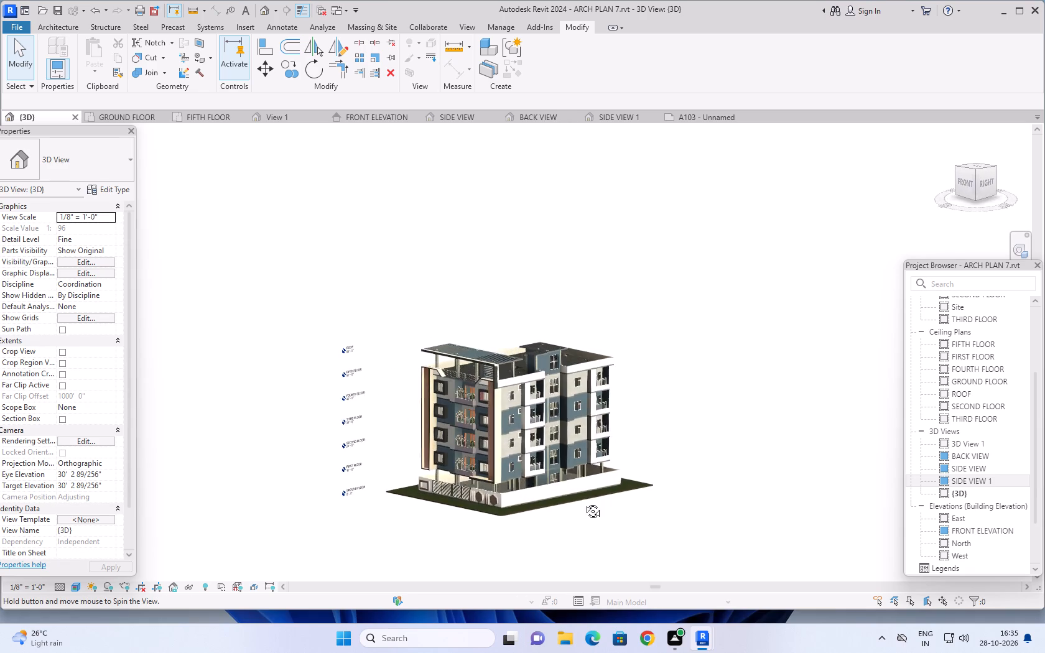
pyautogui.moveTo(583, 502); pyautogui.dragTo(596, 504, button='middle')
pyautogui.scroll(1, 597, 504)
pyautogui.moveTo(659, 437); pyautogui.dragTo(664, 437, button='middle')
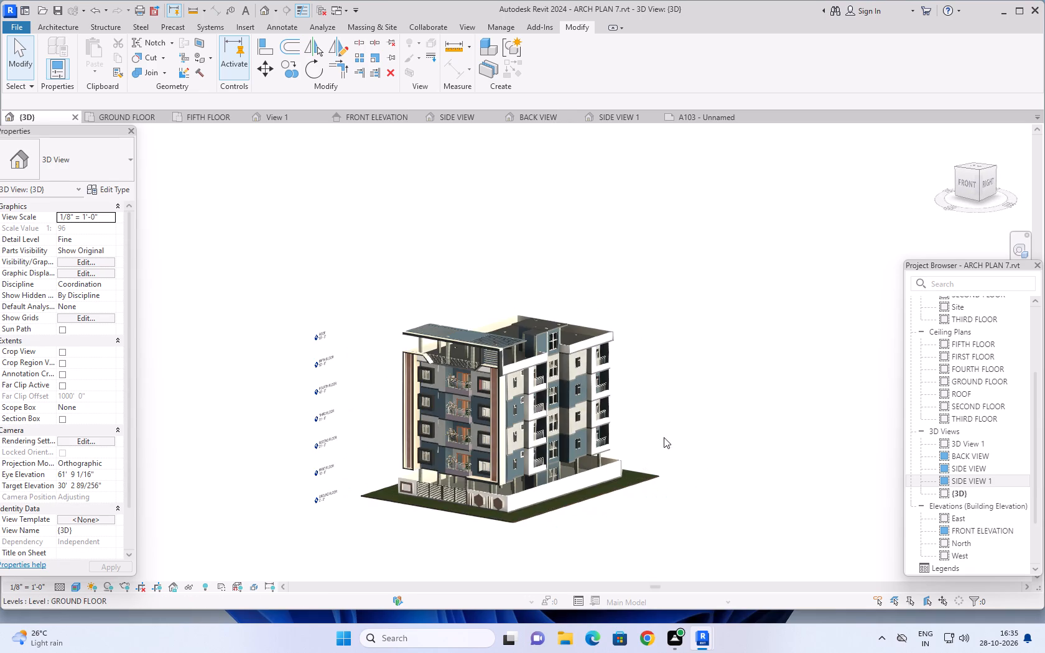
pyautogui.moveTo(664, 437); pyautogui.dragTo(697, 435, button='middle')
pyautogui.scroll(2, 690, 435)
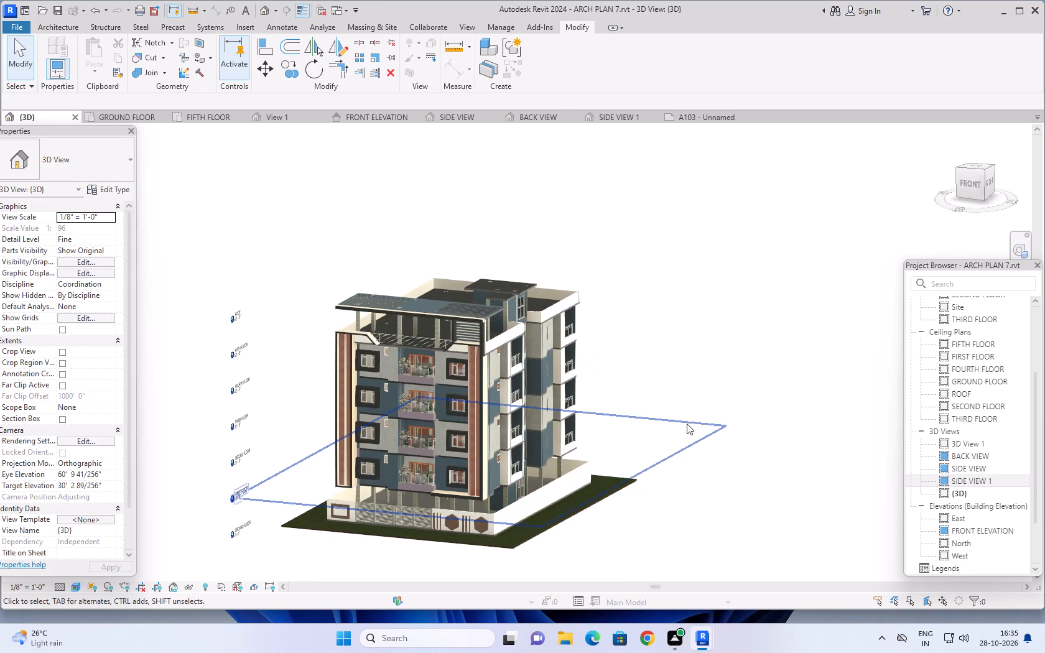
pyautogui.scroll(1, 687, 419)
pyautogui.moveTo(687, 419); pyautogui.dragTo(768, 382, button='middle')
pyautogui.keyDown('shift'); pyautogui.moveTo(768, 382); pyautogui.dragTo(762, 390, button='middle'); pyautogui.keyUp('shift')
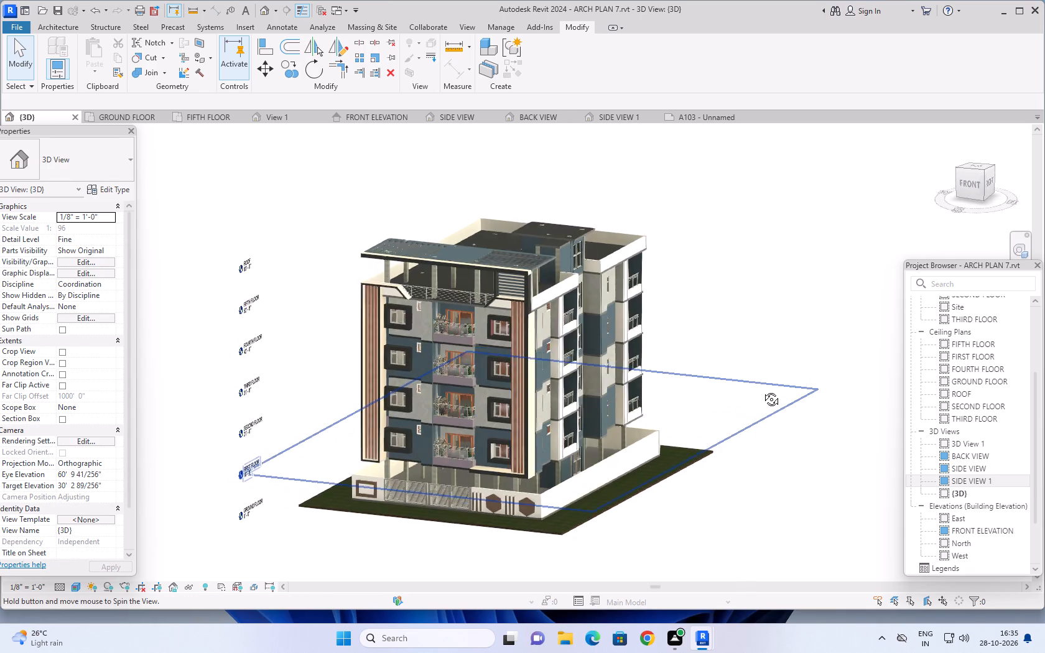
pyautogui.keyDown('shift'); pyautogui.moveTo(762, 390); pyautogui.dragTo(752, 404, button='middle'); pyautogui.keyUp('shift')
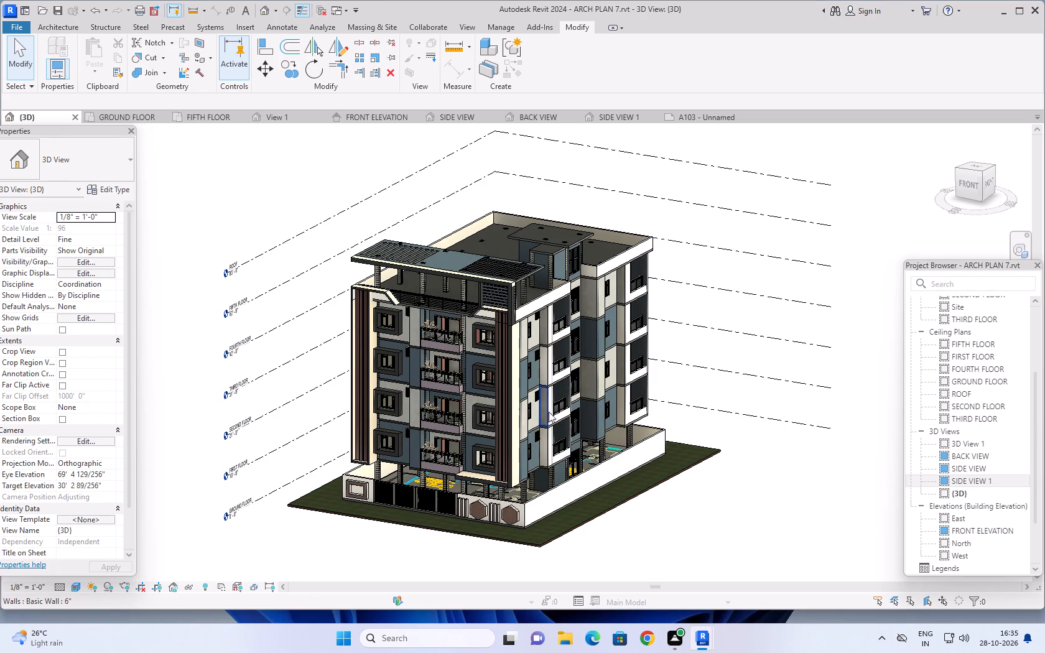
pyautogui.moveTo(702, 350); pyautogui.dragTo(748, 350, button='middle')
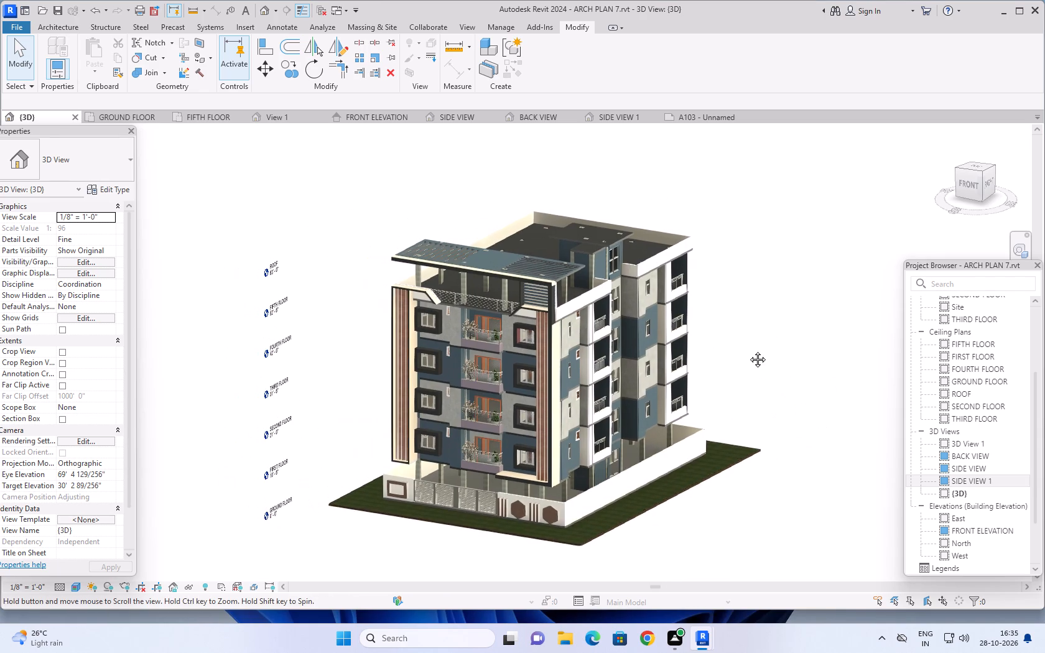
pyautogui.moveTo(748, 350); pyautogui.dragTo(753, 351, button='middle')
pyautogui.moveTo(753, 351); pyautogui.dragTo(744, 349, button='middle')
pyautogui.scroll(1, 744, 349)
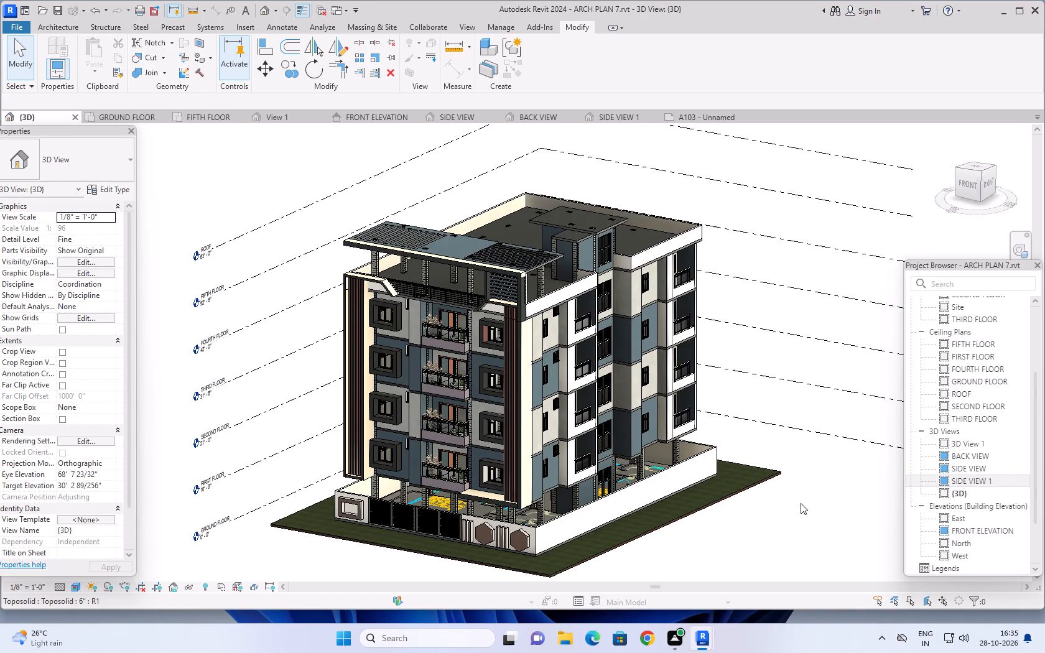
# Inspect the building's front and left facades in the {3D} view, ending on the front-left corner.
pyautogui.moveTo(801, 503); pyautogui.dragTo(877, 437, button='middle')
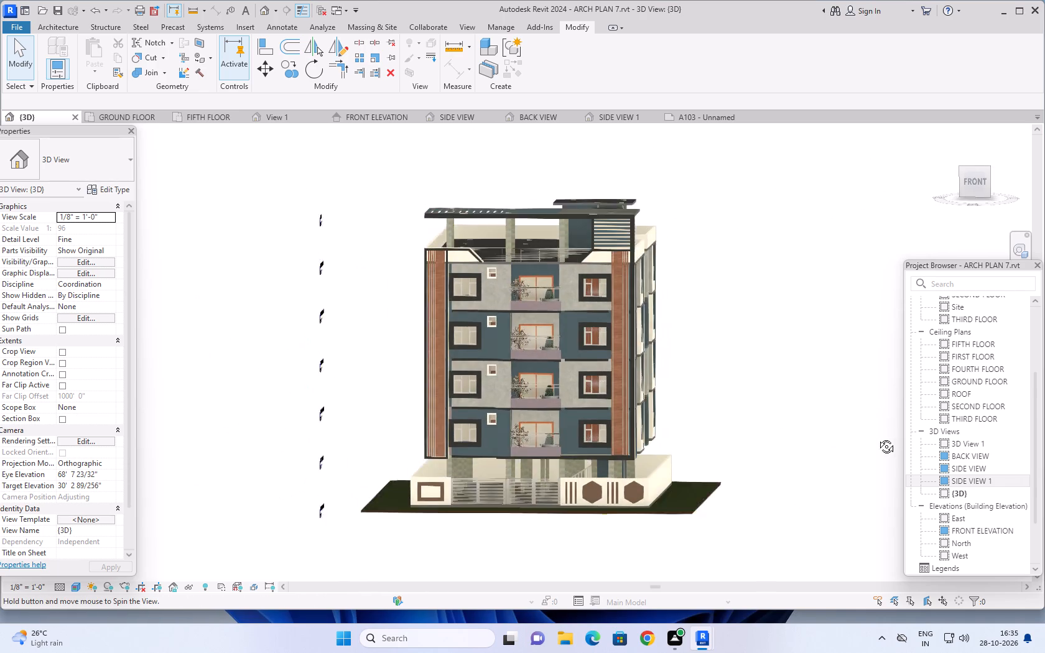
pyautogui.moveTo(877, 437); pyautogui.dragTo(879, 446, button='middle')
pyautogui.moveTo(769, 422); pyautogui.dragTo(865, 451, button='middle')
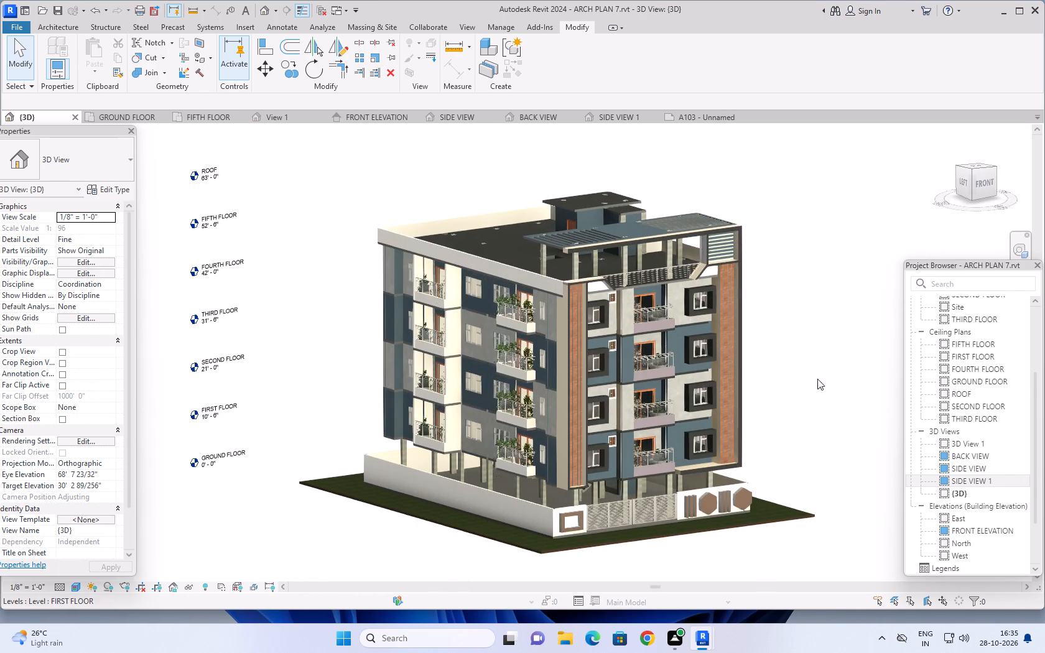
pyautogui.moveTo(814, 376); pyautogui.dragTo(740, 418, button='middle')
pyautogui.keyDown('shift'); pyautogui.moveTo(768, 409); pyautogui.dragTo(796, 402, button='middle'); pyautogui.keyUp('shift')
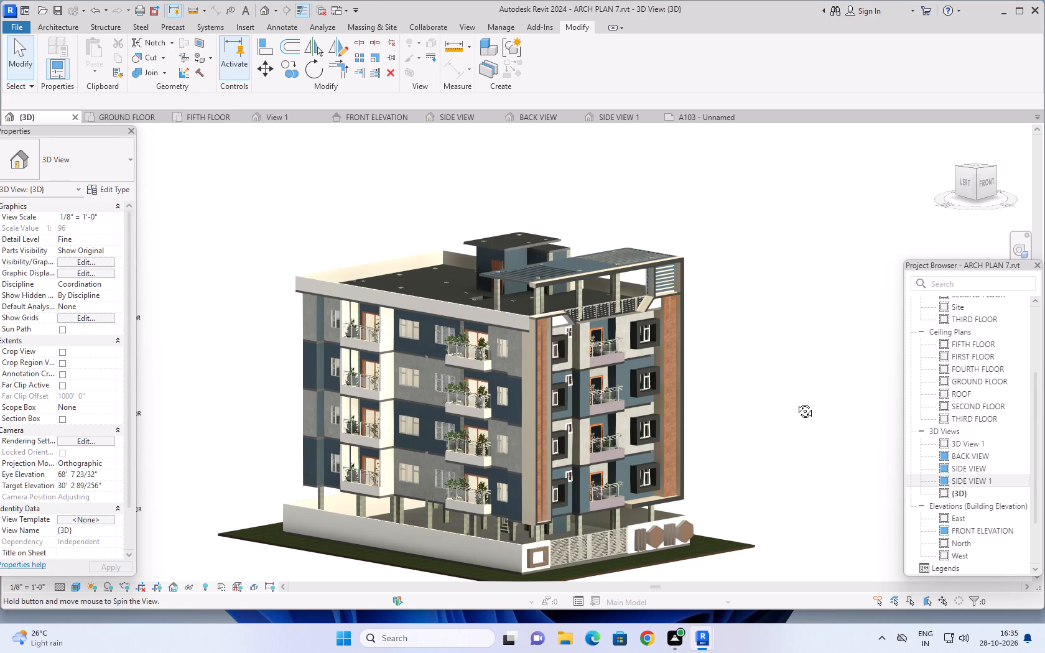
pyautogui.keyDown('shift'); pyautogui.moveTo(796, 402); pyautogui.dragTo(798, 387, button='middle'); pyautogui.keyUp('shift')
pyautogui.scroll(1, 794, 389)
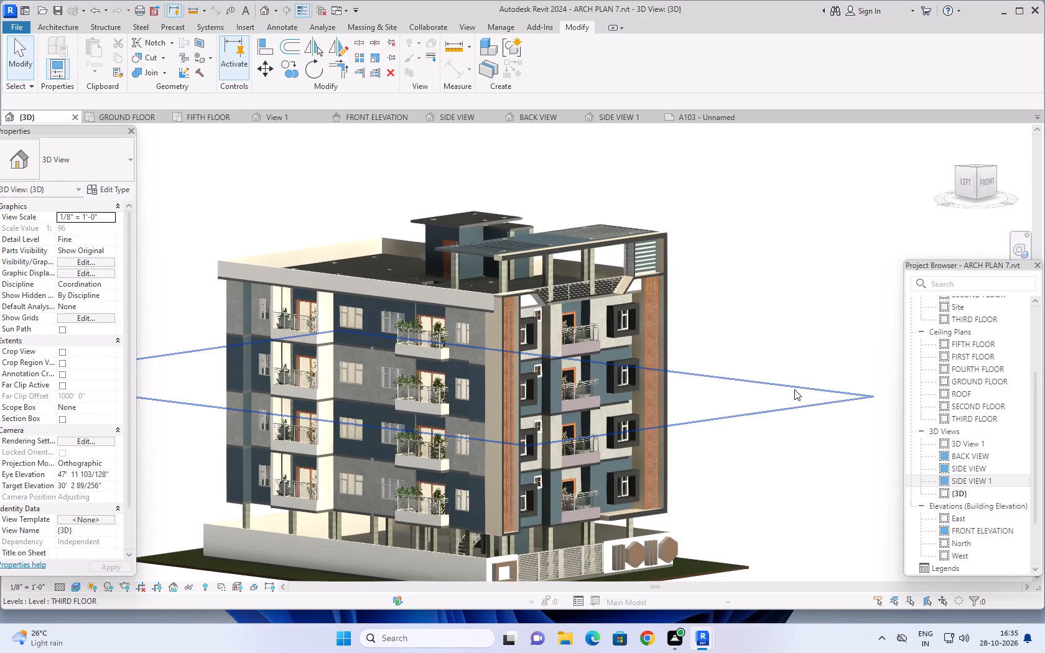
pyautogui.moveTo(768, 356); pyautogui.dragTo(771, 354, button='middle')
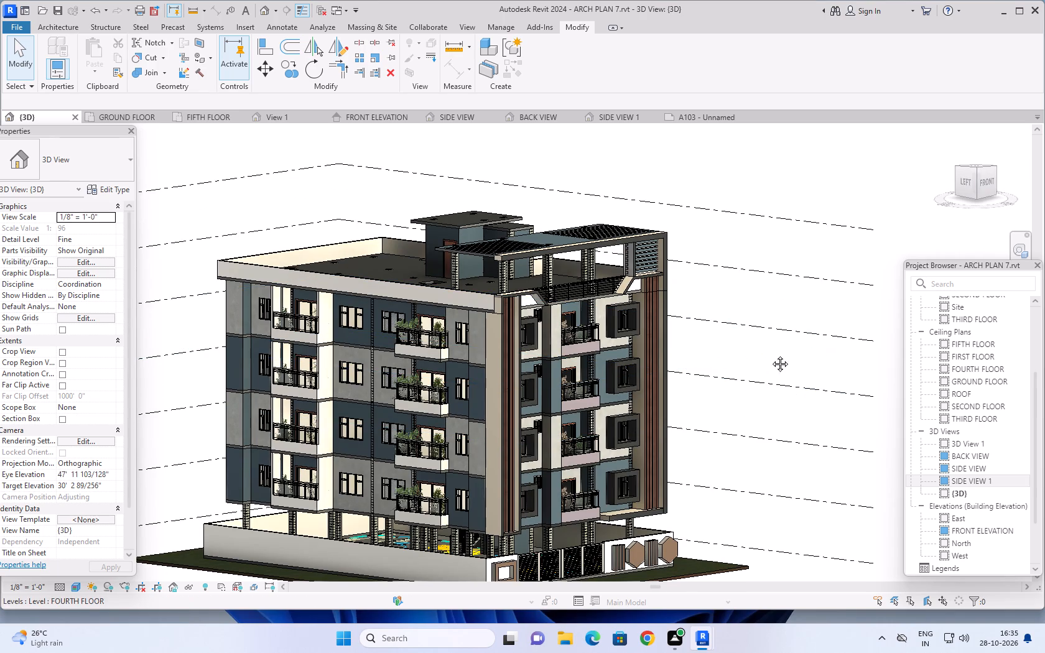
pyautogui.moveTo(771, 354); pyautogui.dragTo(820, 317, button='middle')
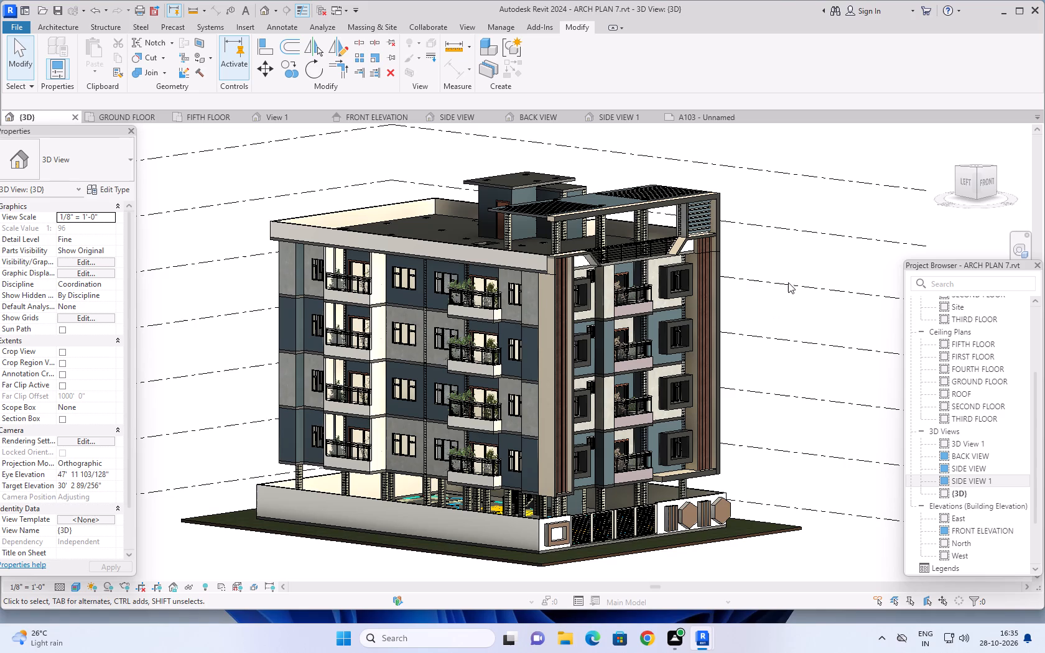
# Start the Rendering setup for the {3D} view and frame the whole building from its front-left corner.
pyautogui.write('RR')
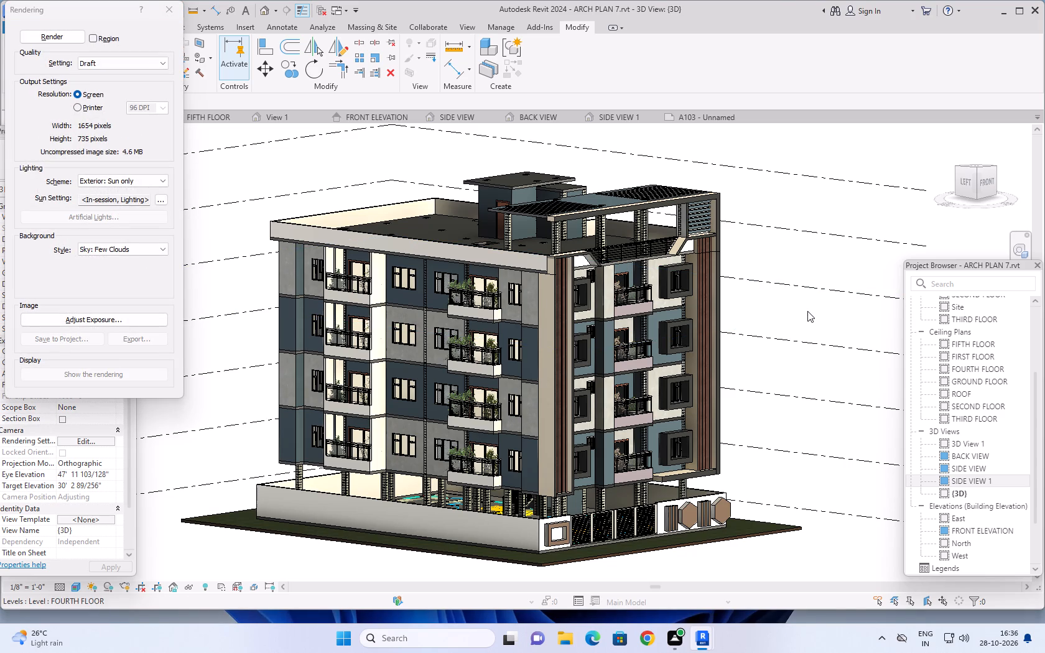
pyautogui.keyDown('shift'); pyautogui.moveTo(806, 313); pyautogui.dragTo(791, 318, button='middle'); pyautogui.keyUp('shift')
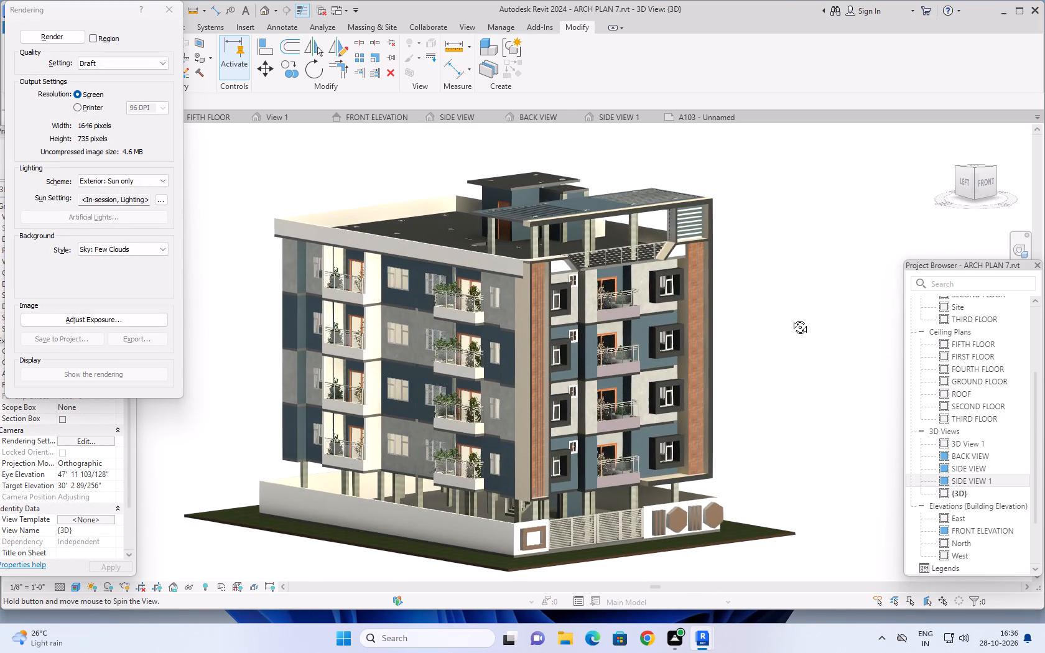
pyautogui.keyDown('shift'); pyautogui.moveTo(791, 318); pyautogui.dragTo(790, 312, button='middle'); pyautogui.keyUp('shift')
pyautogui.scroll(1, 790, 312)
pyautogui.scroll(-1, 776, 322)
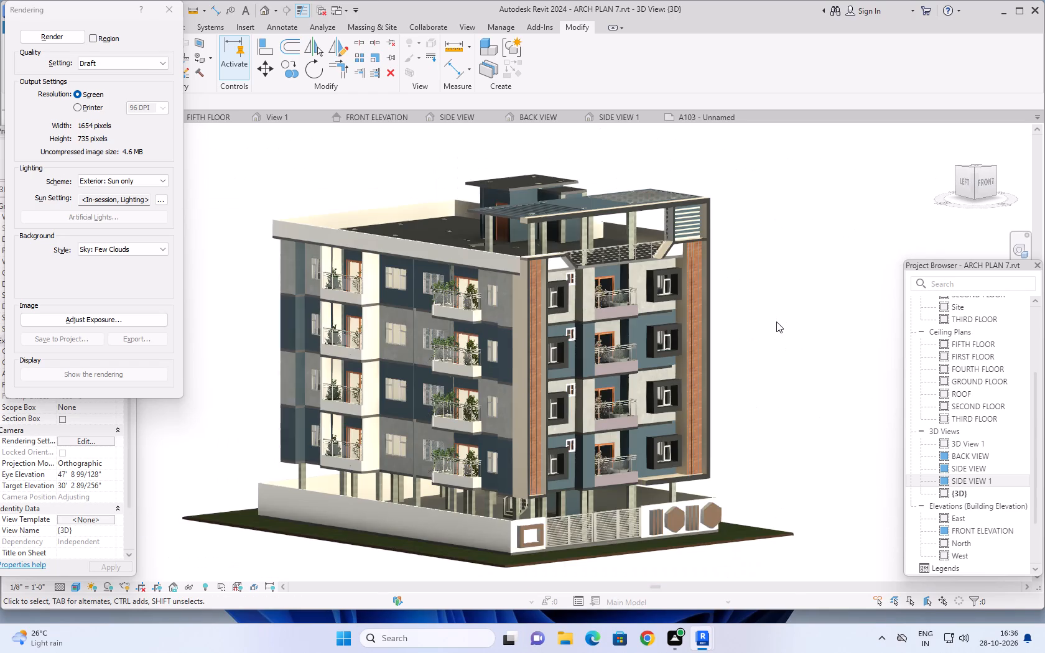
pyautogui.moveTo(784, 318); pyautogui.dragTo(795, 319, button='middle')
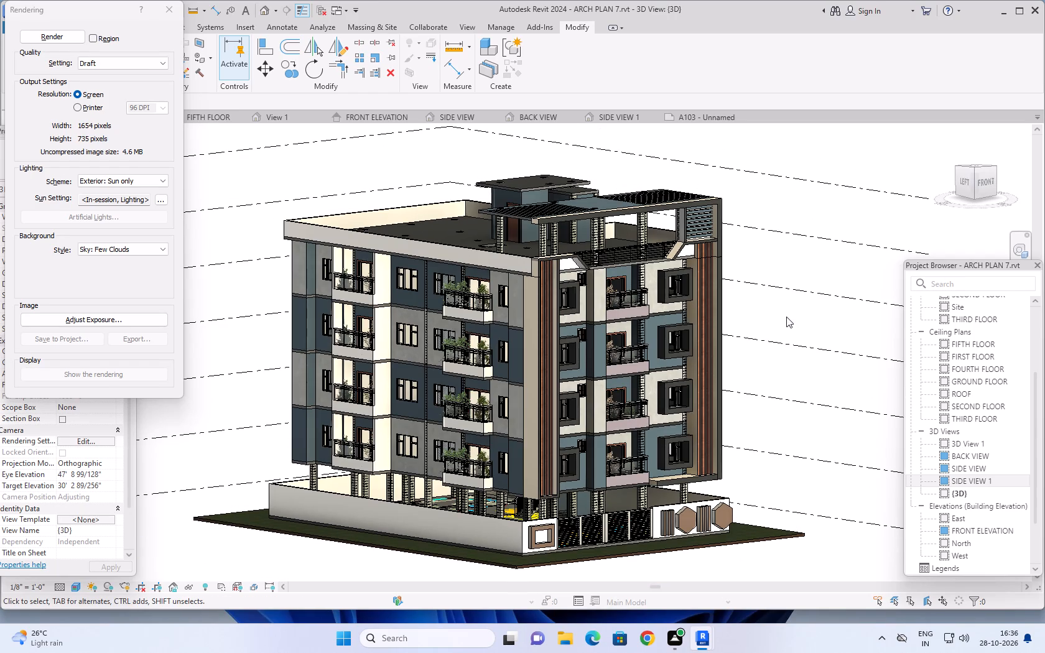
pyautogui.moveTo(787, 317); pyautogui.dragTo(801, 312, button='middle')
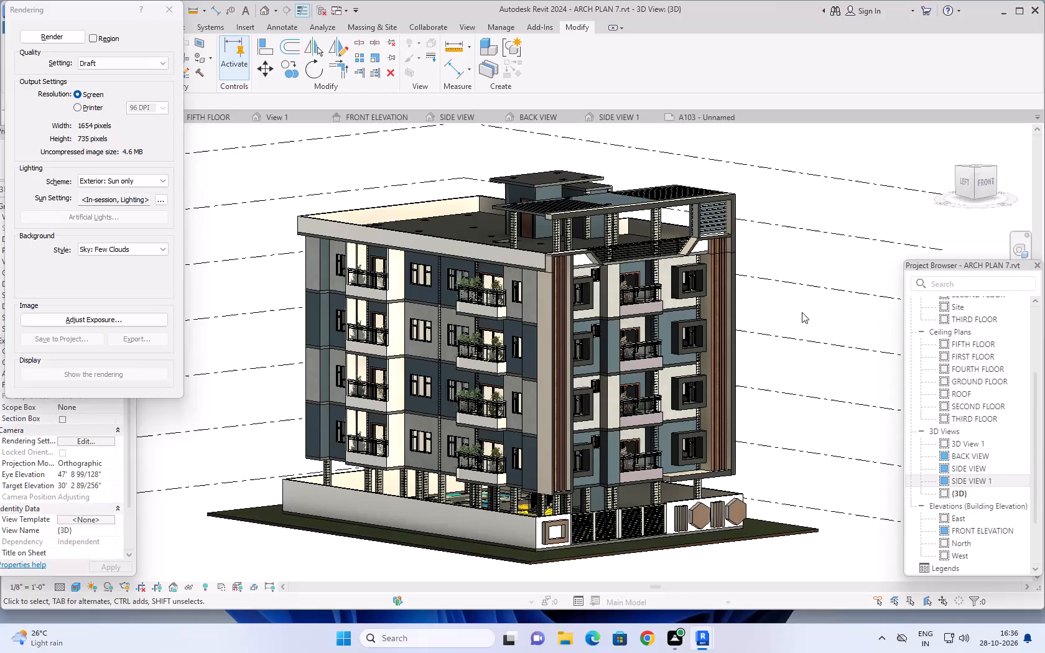
# Configure the rendering with Medium quality and Printer resolution at 300 DPI.
pyautogui.click(151, 60)
pyautogui.click(146, 81)
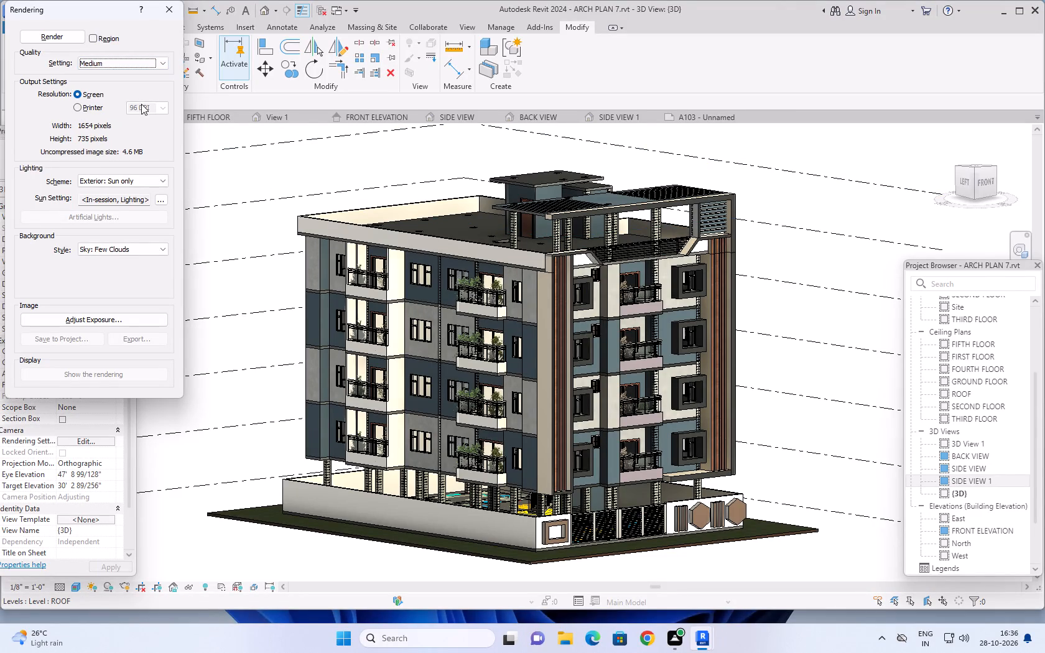
pyautogui.click(78, 105)
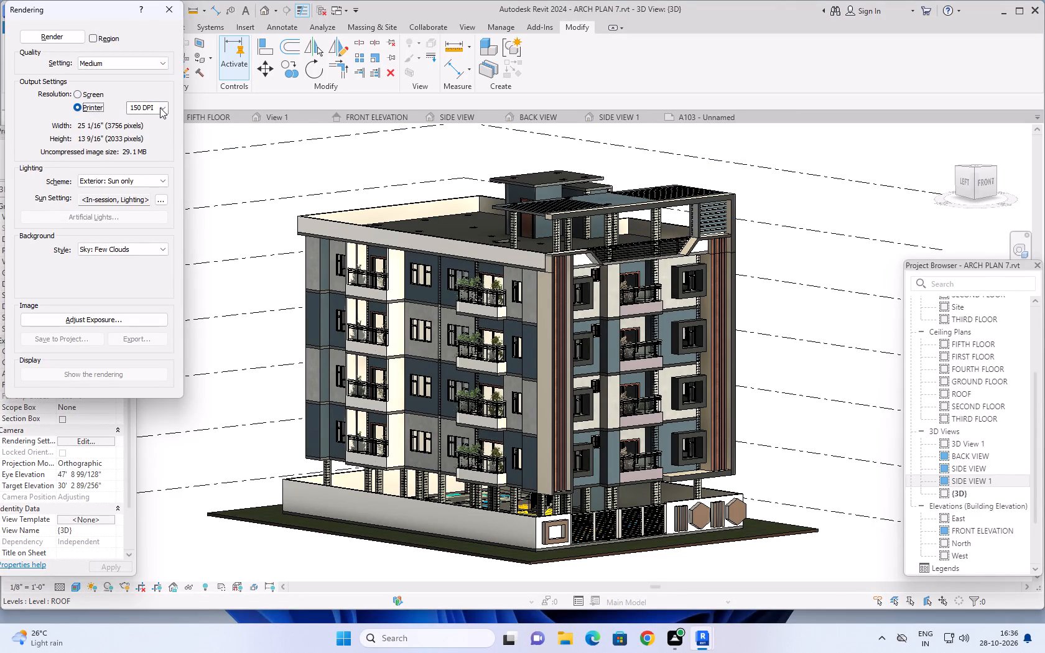
pyautogui.click(160, 108)
pyautogui.click(151, 133)
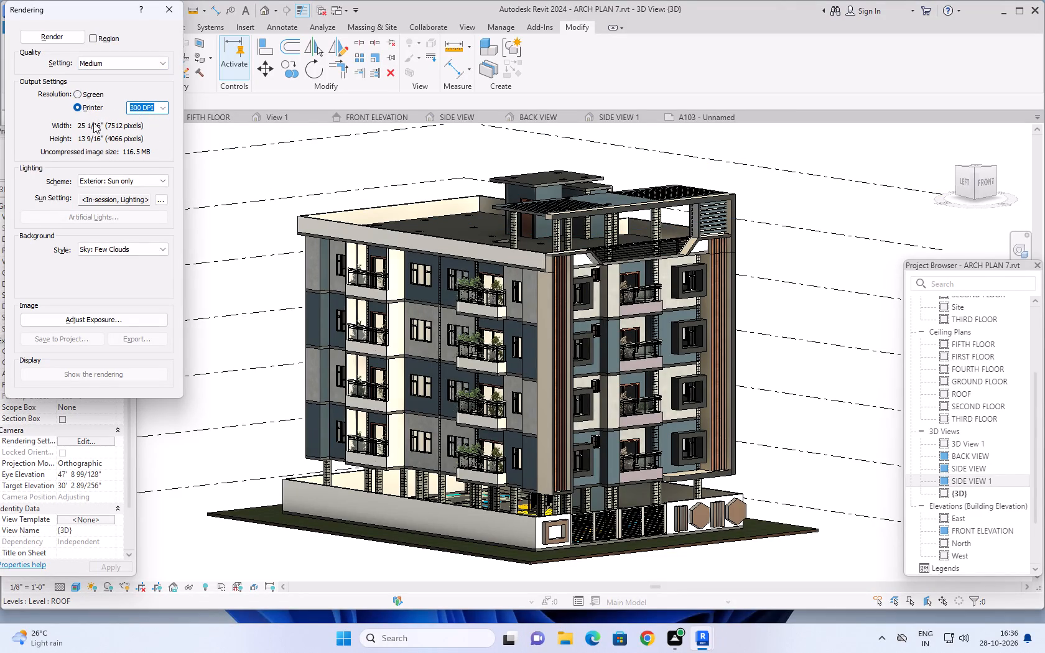
# Open the rendering's sun settings and switch the solar study to Still.
pyautogui.click(159, 179)
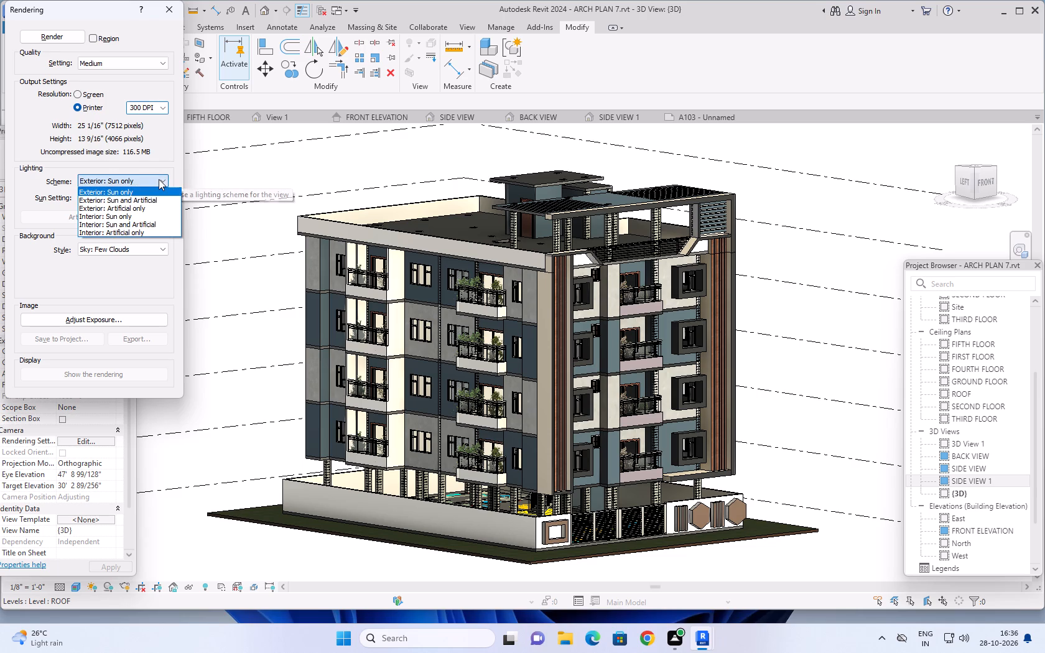
pyautogui.click(159, 179)
pyautogui.click(162, 198)
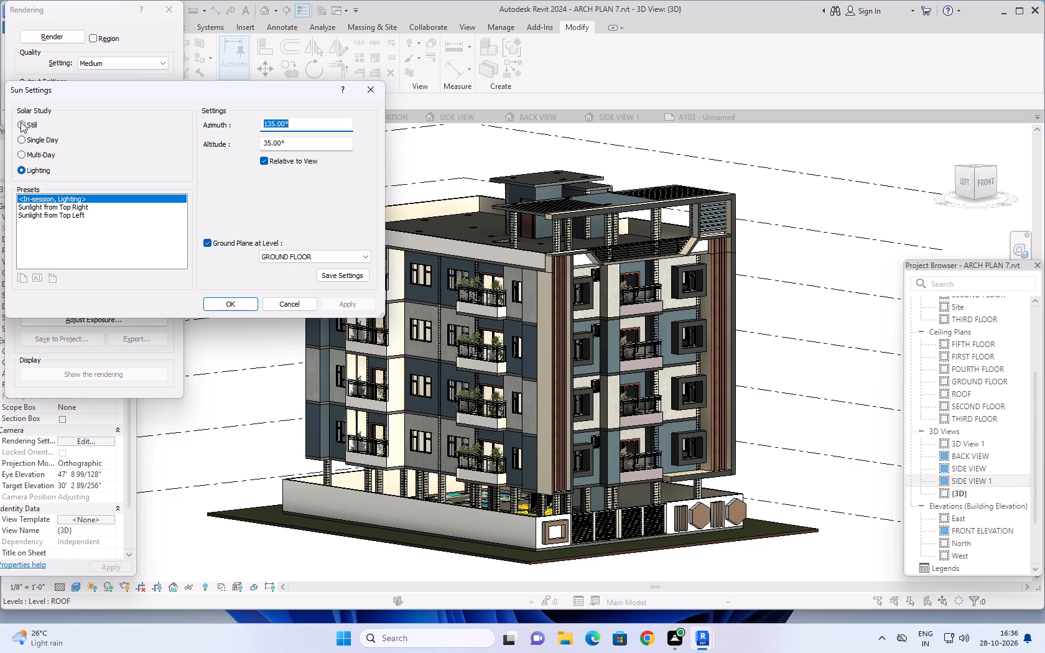
pyautogui.click(21, 122)
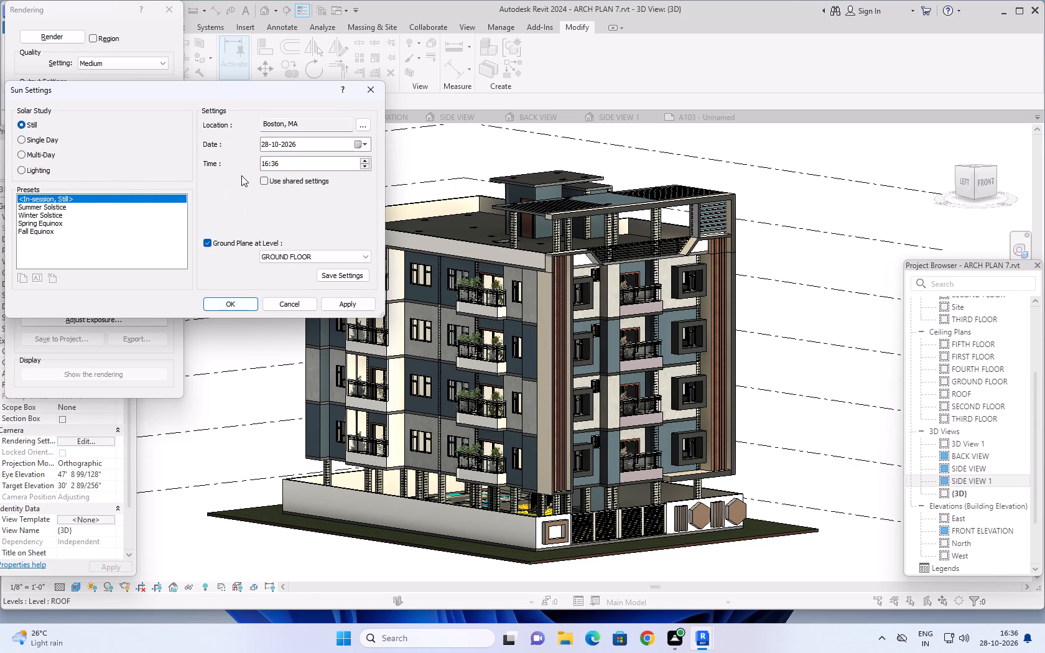
# Set the project location to Chennai, India from the Default City List and apply the sun settings.
pyautogui.click(363, 126)
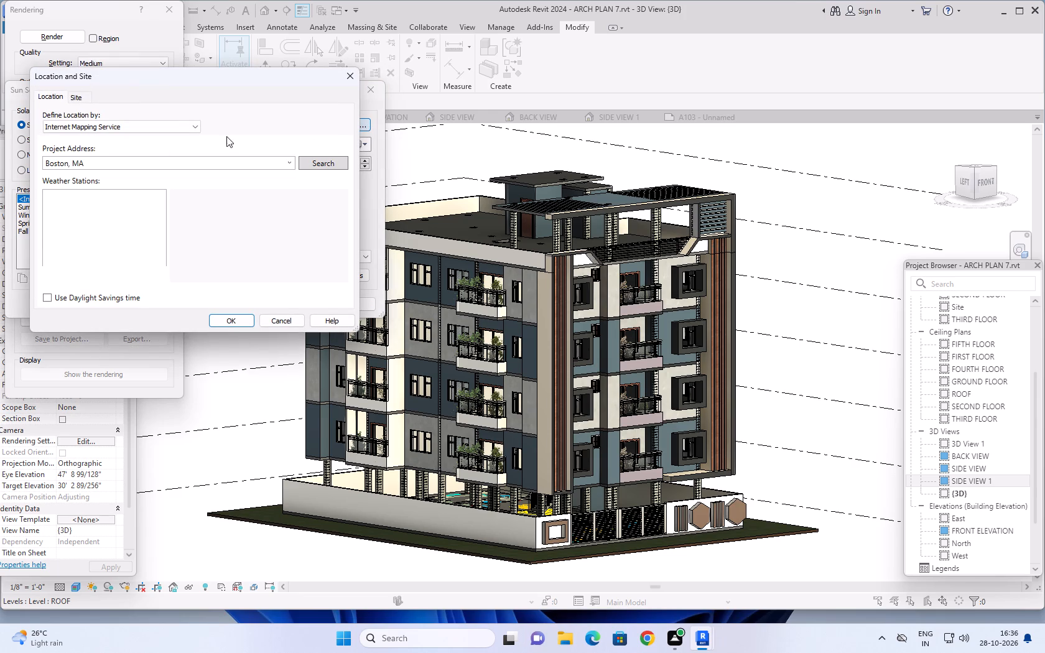
pyautogui.click(196, 125)
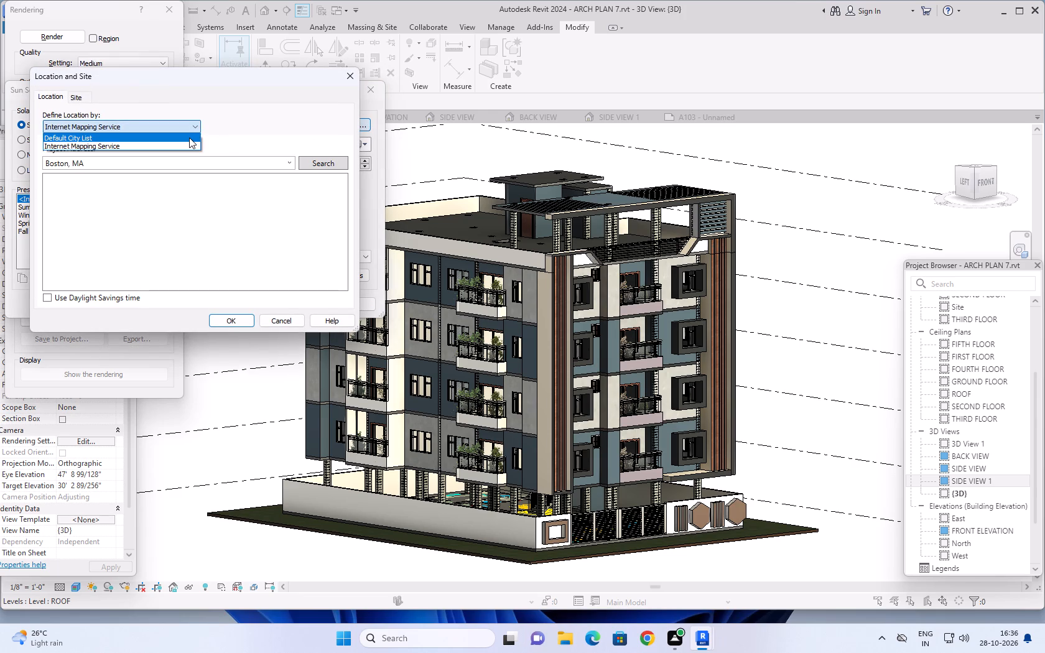
pyautogui.click(189, 137)
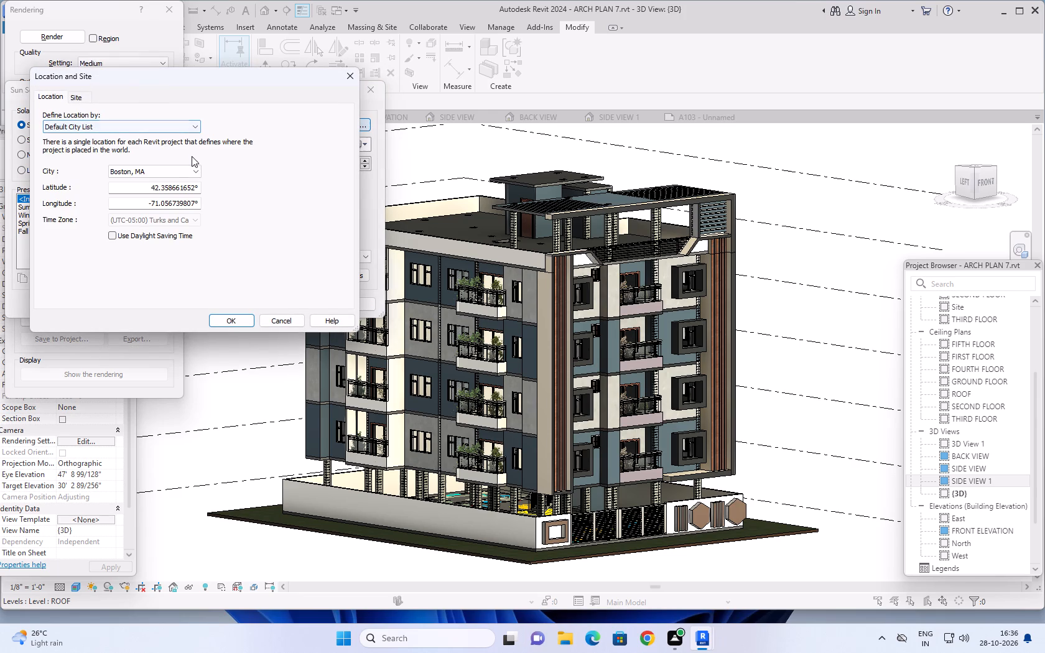
pyautogui.click(196, 165)
pyautogui.scroll(-5, 195, 209)
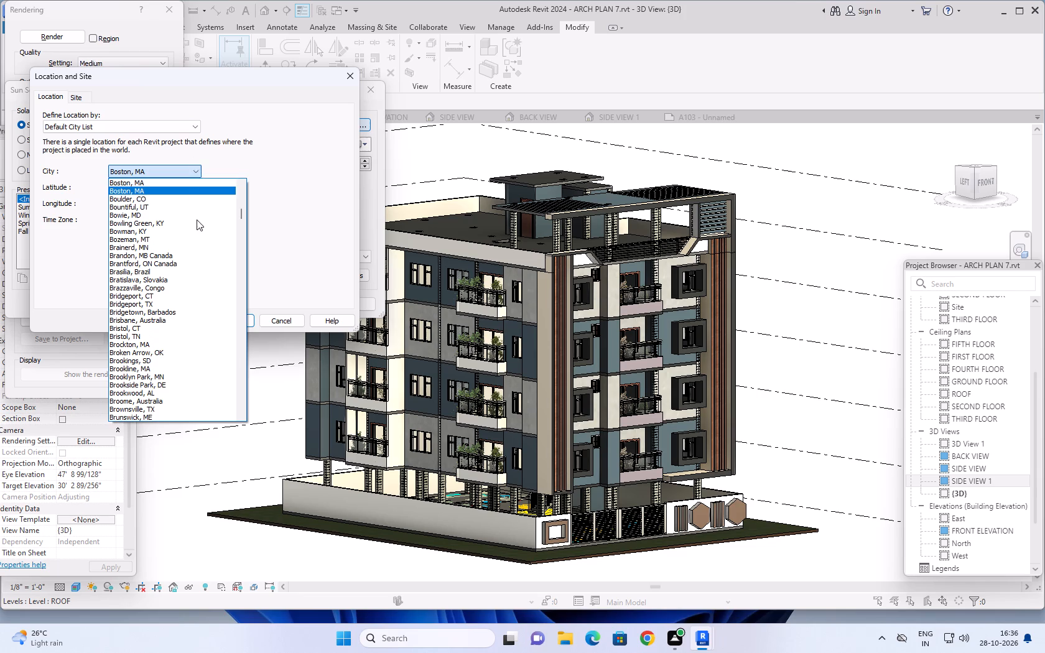
pyautogui.scroll(-8, 197, 220)
pyautogui.scroll(17, 198, 213)
pyautogui.scroll(20, 199, 210)
pyautogui.scroll(6, 188, 201)
pyautogui.scroll(-2, 188, 201)
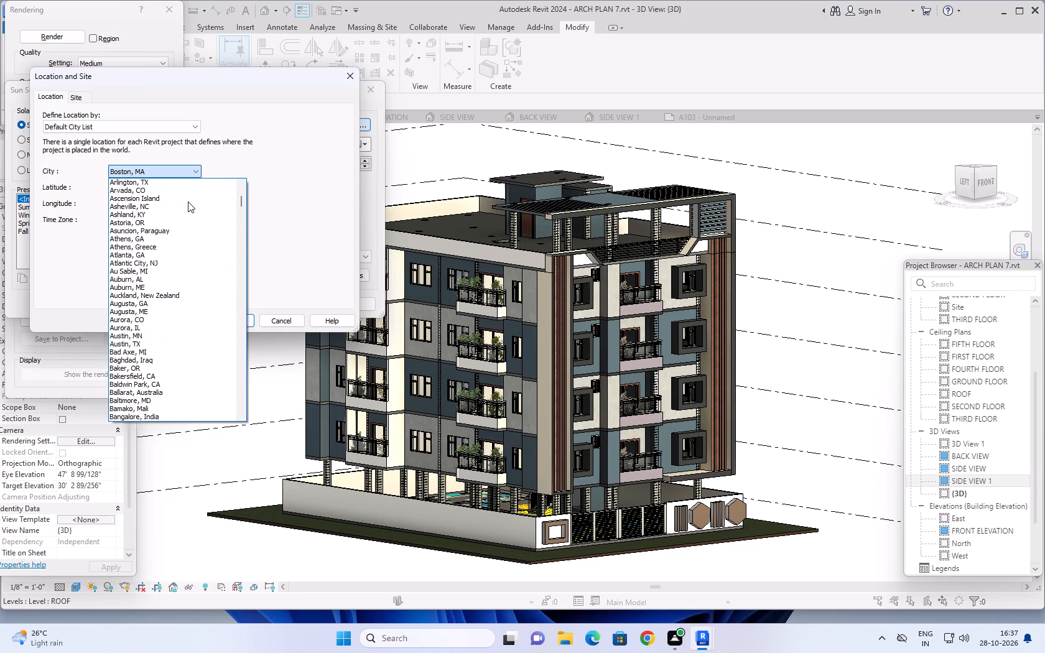
pyautogui.scroll(-1, 188, 201)
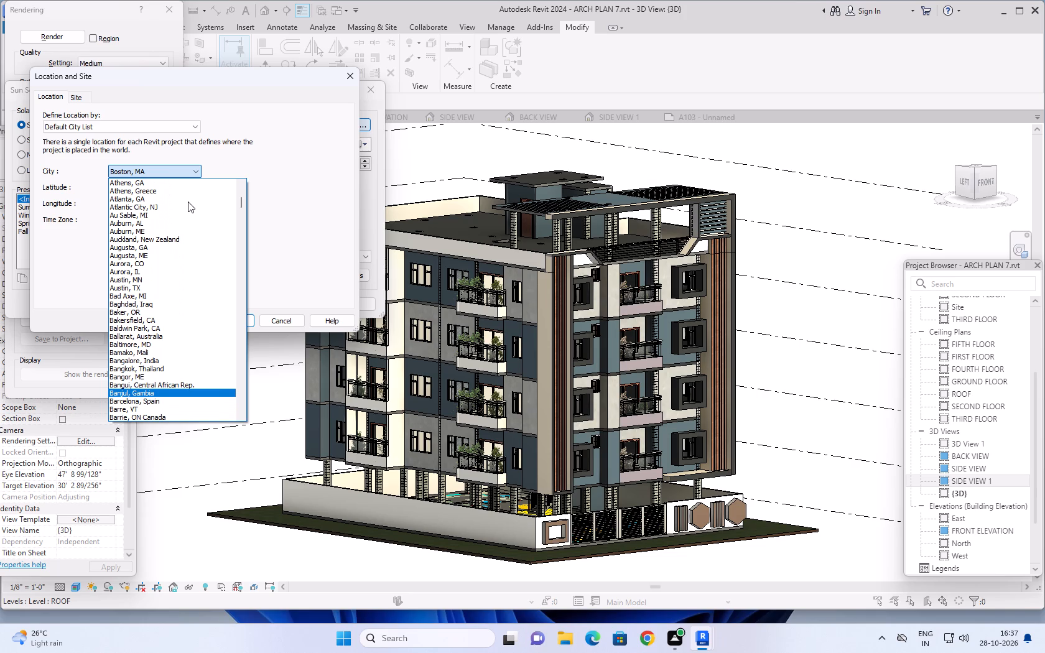
pyautogui.scroll(-1, 188, 201)
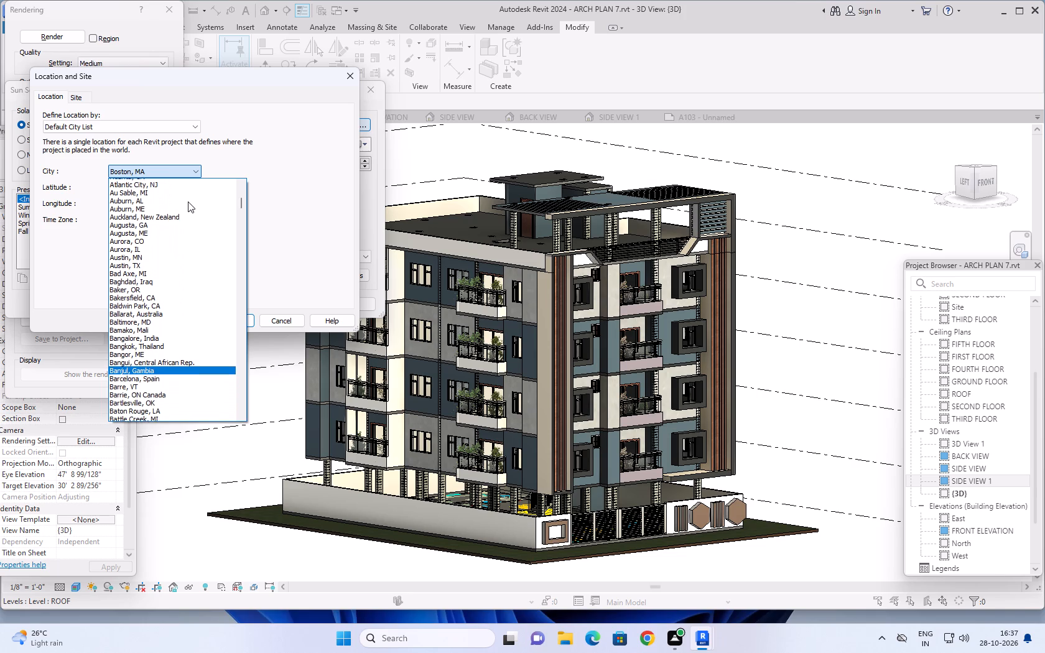
pyautogui.scroll(-6, 188, 201)
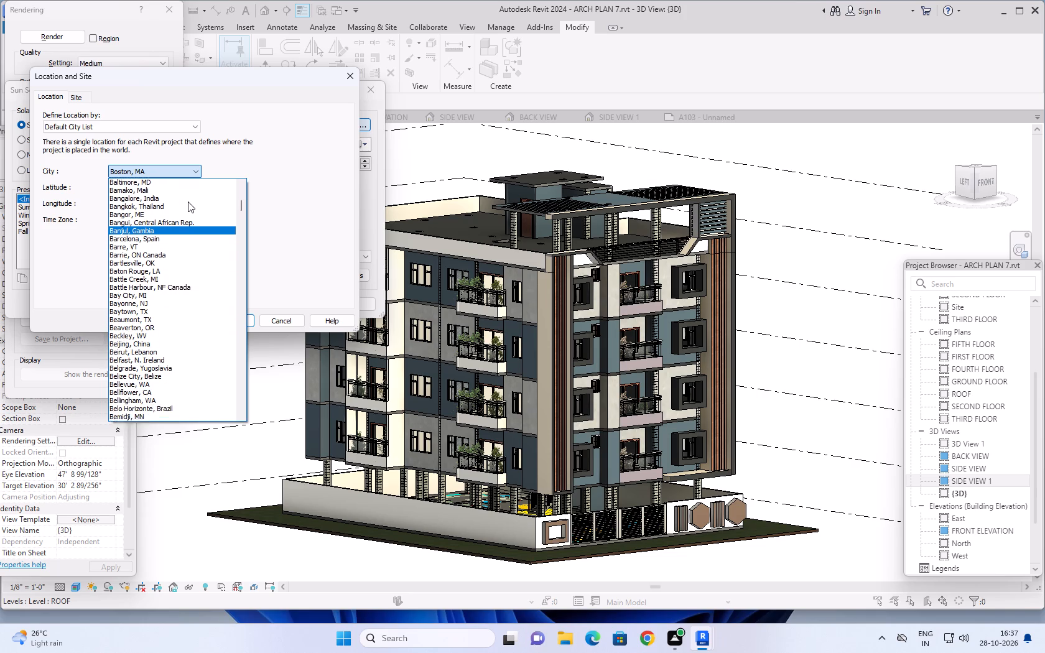
pyautogui.scroll(-3, 188, 201)
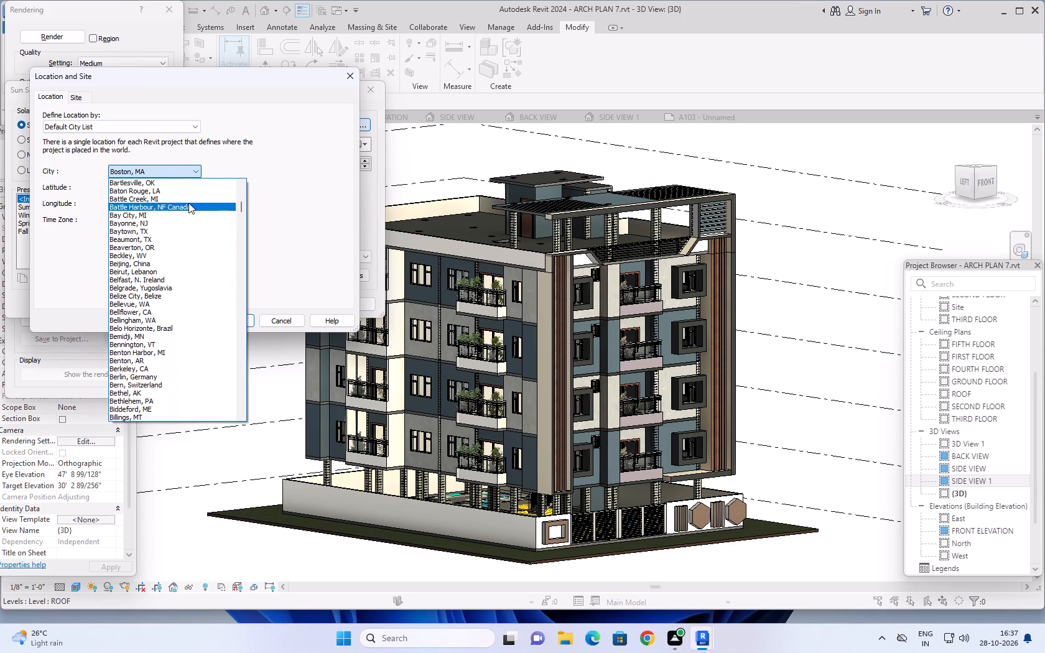
pyautogui.scroll(-5, 188, 204)
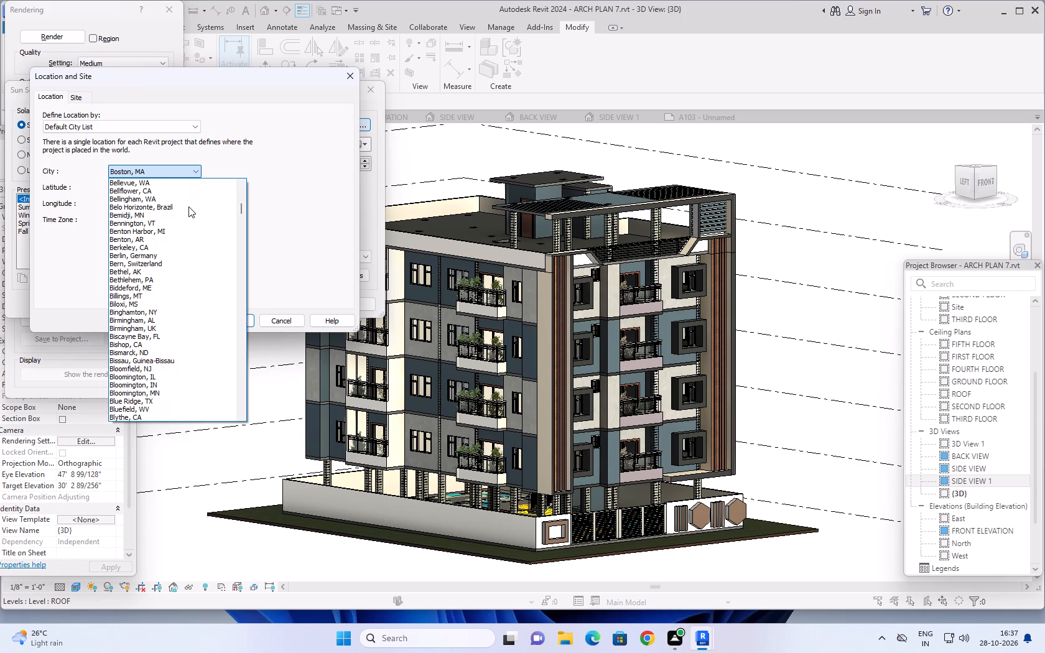
pyautogui.scroll(-6, 188, 206)
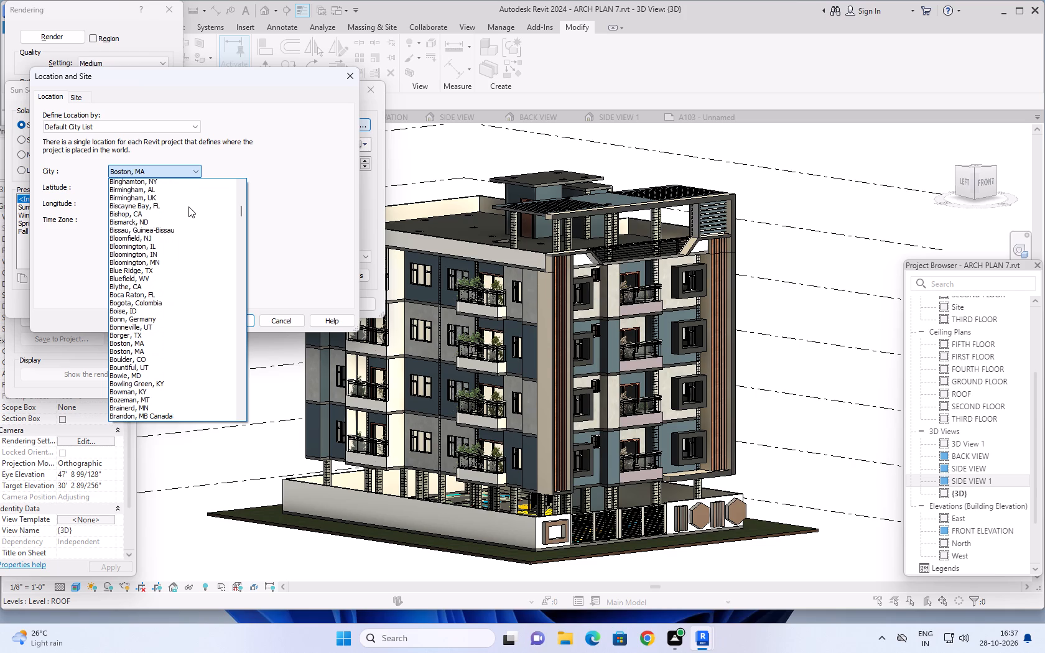
pyautogui.scroll(-6, 188, 206)
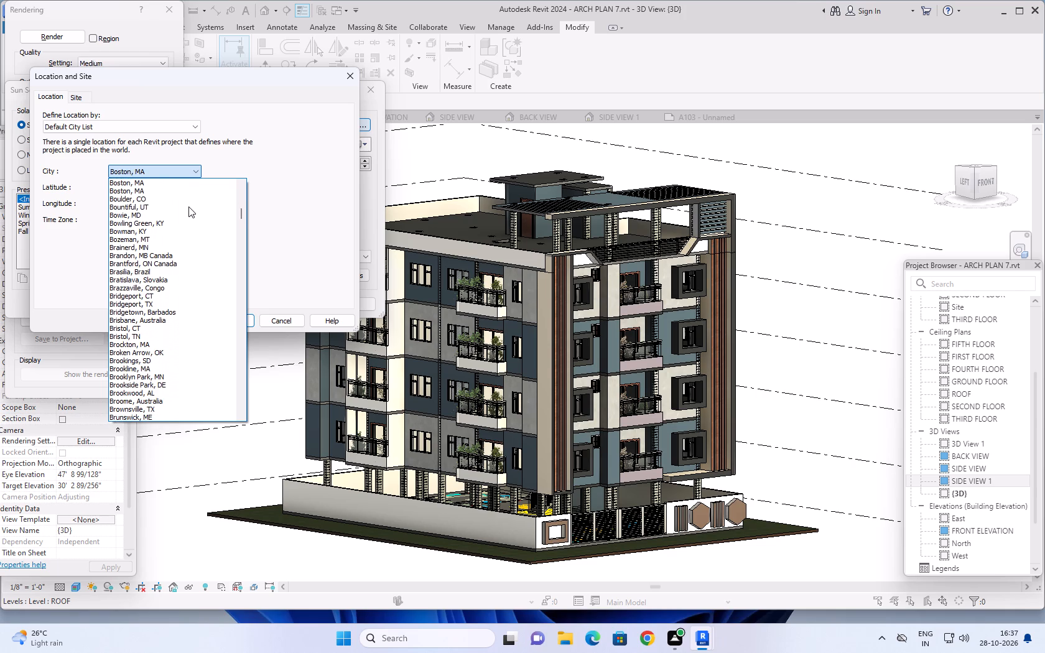
pyautogui.scroll(-6, 188, 206)
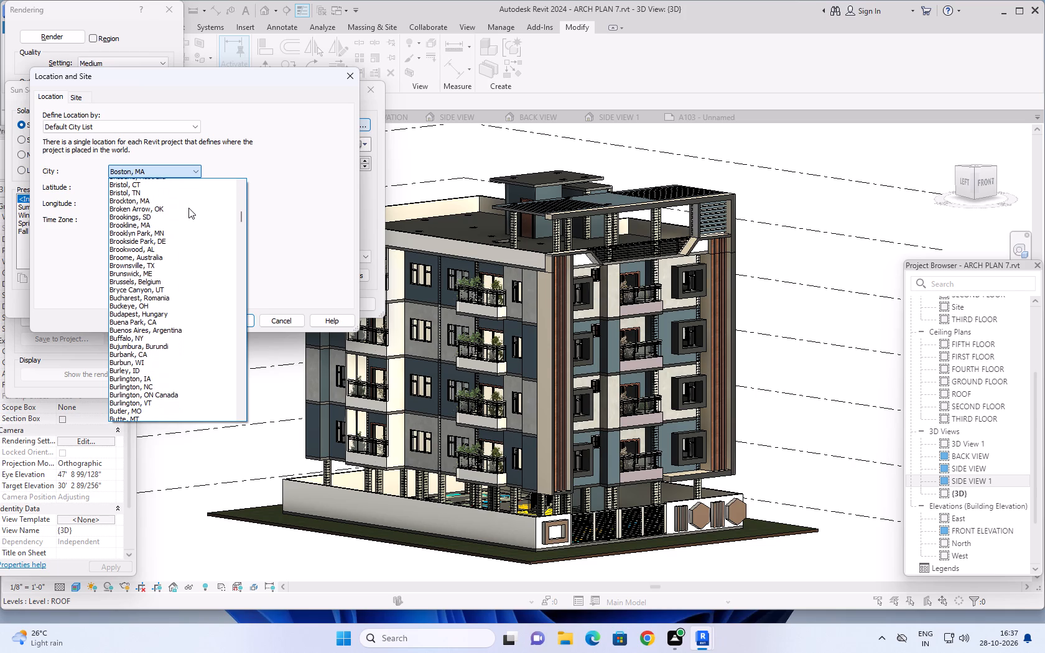
pyautogui.scroll(-7, 188, 208)
pyautogui.scroll(7, 189, 210)
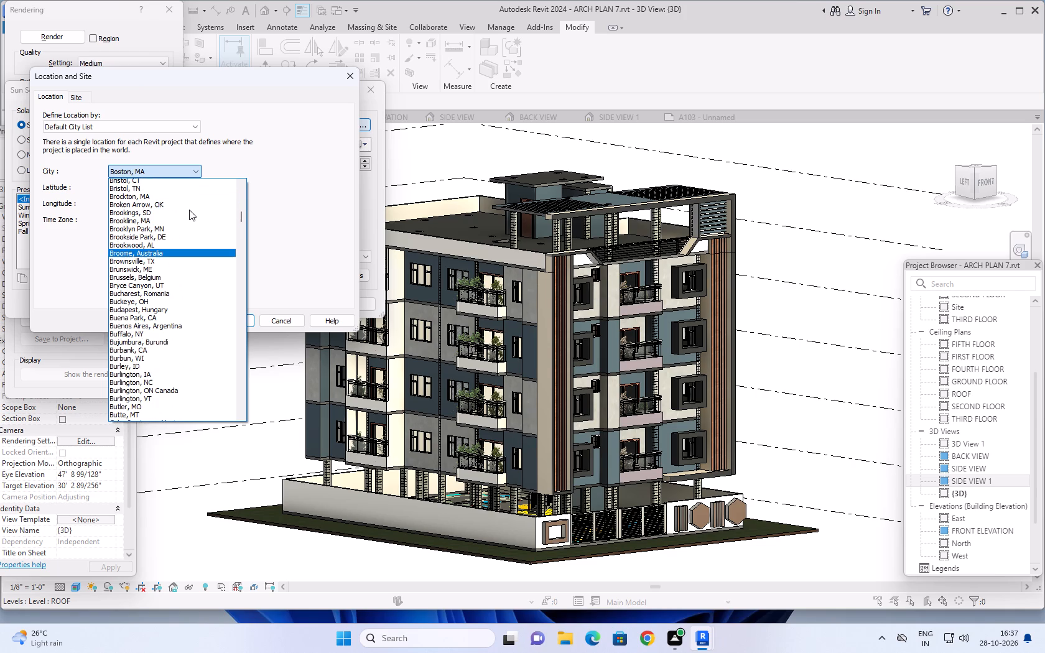
pyautogui.scroll(15, 189, 210)
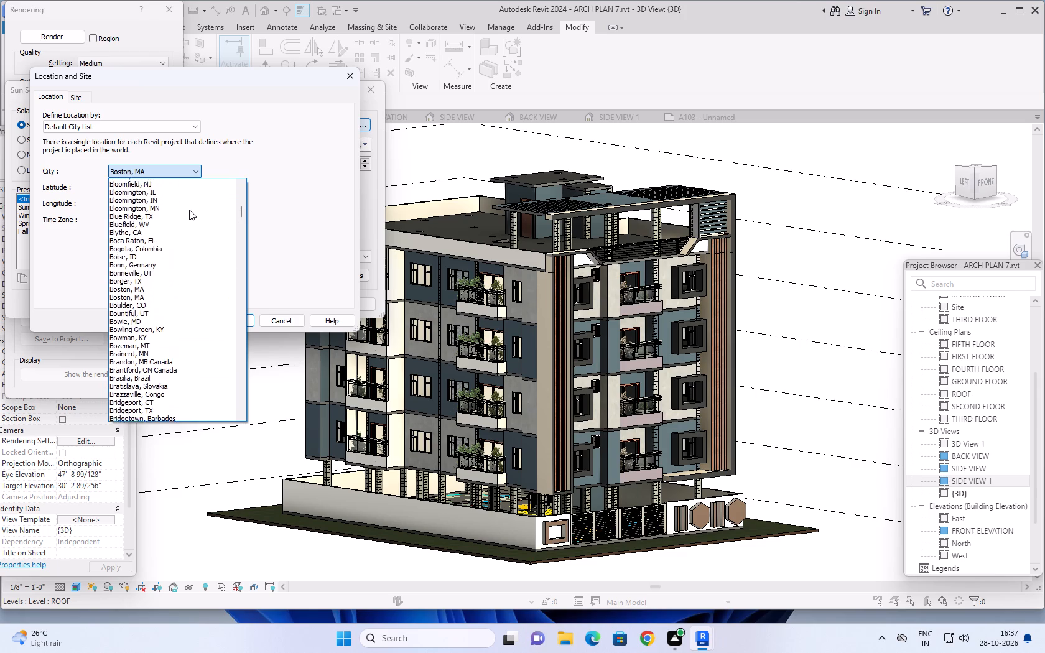
pyautogui.scroll(8, 189, 210)
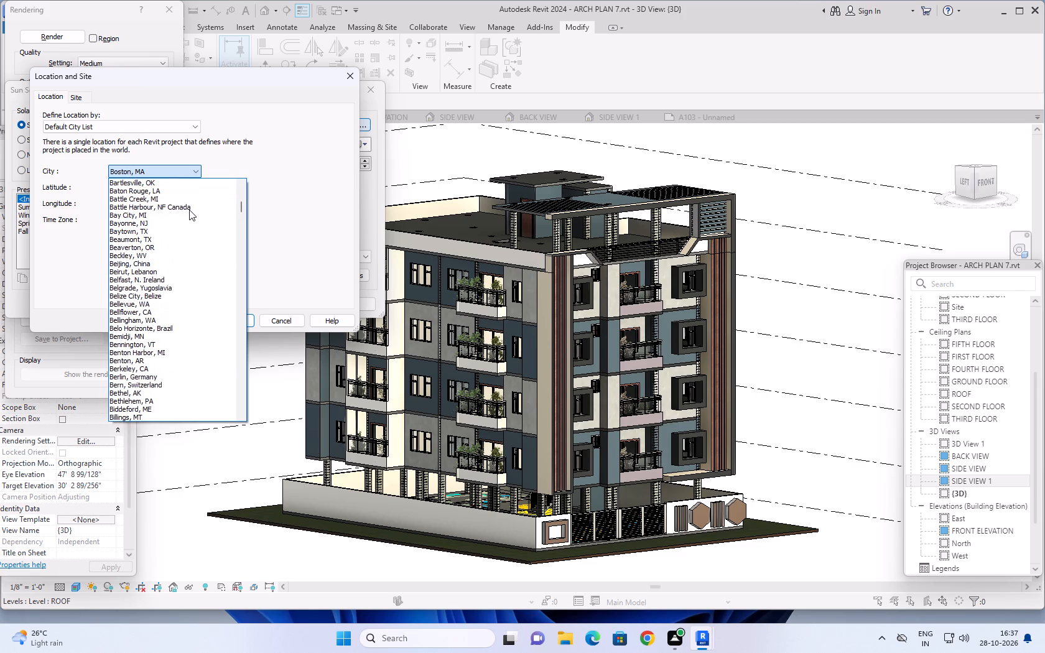
pyautogui.scroll(9, 189, 210)
pyautogui.click(193, 172)
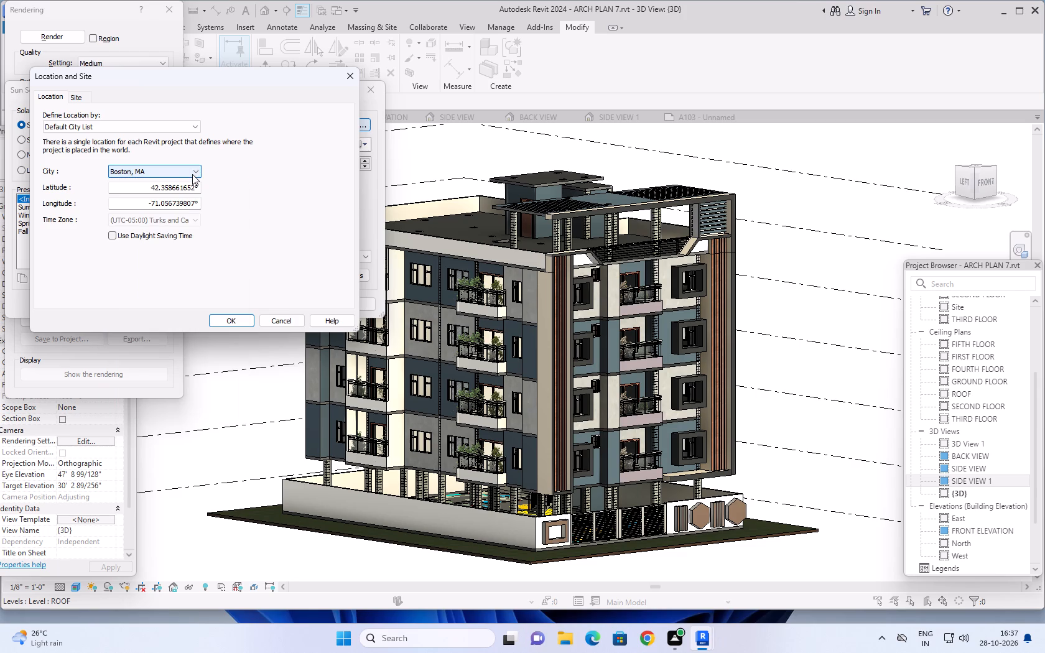
pyautogui.click(193, 172)
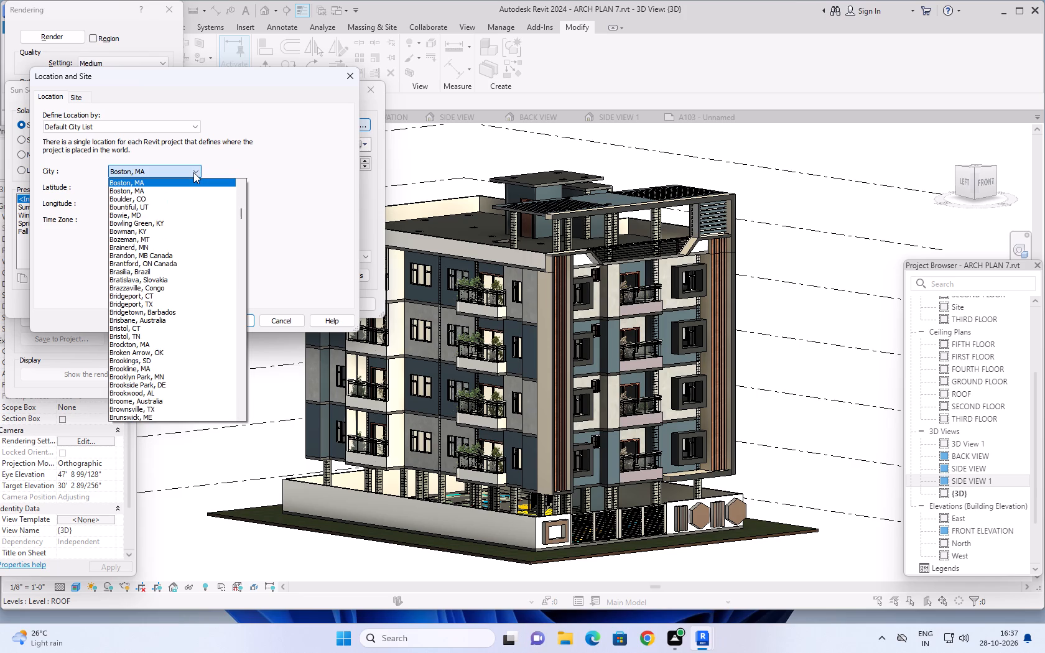
pyautogui.write('CHE')
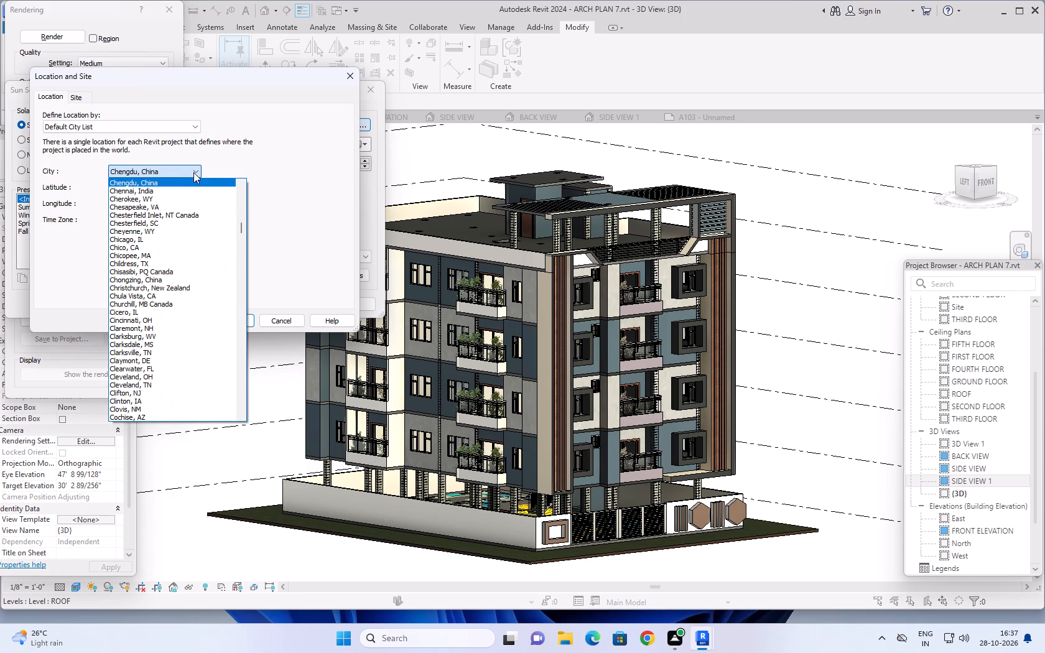
pyautogui.click(189, 194)
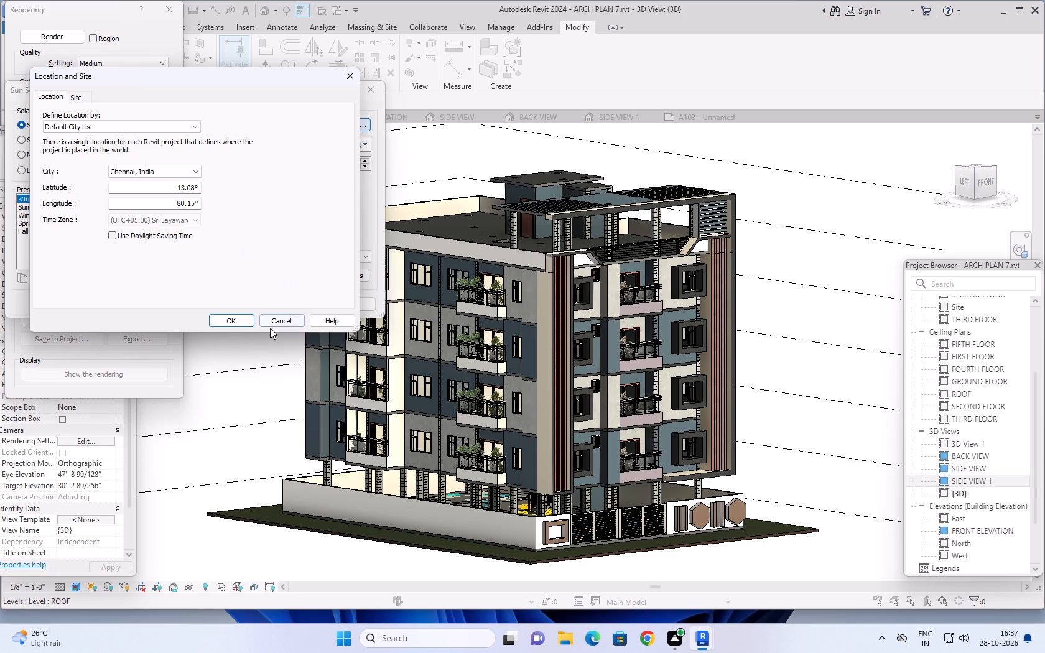
pyautogui.click(241, 315)
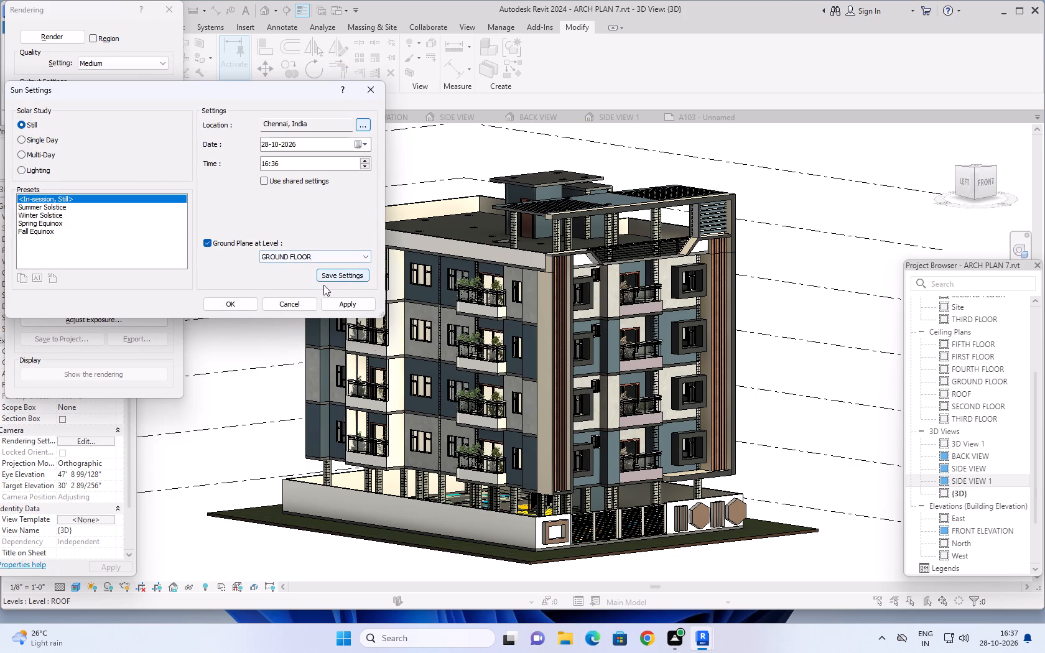
pyautogui.click(338, 301)
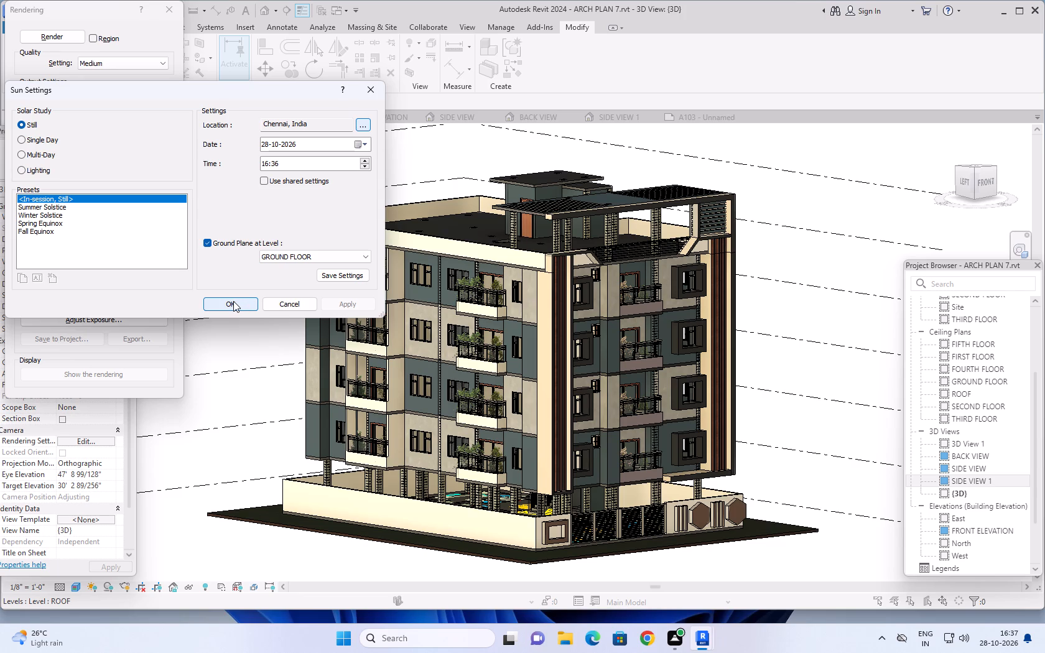
pyautogui.click(233, 301)
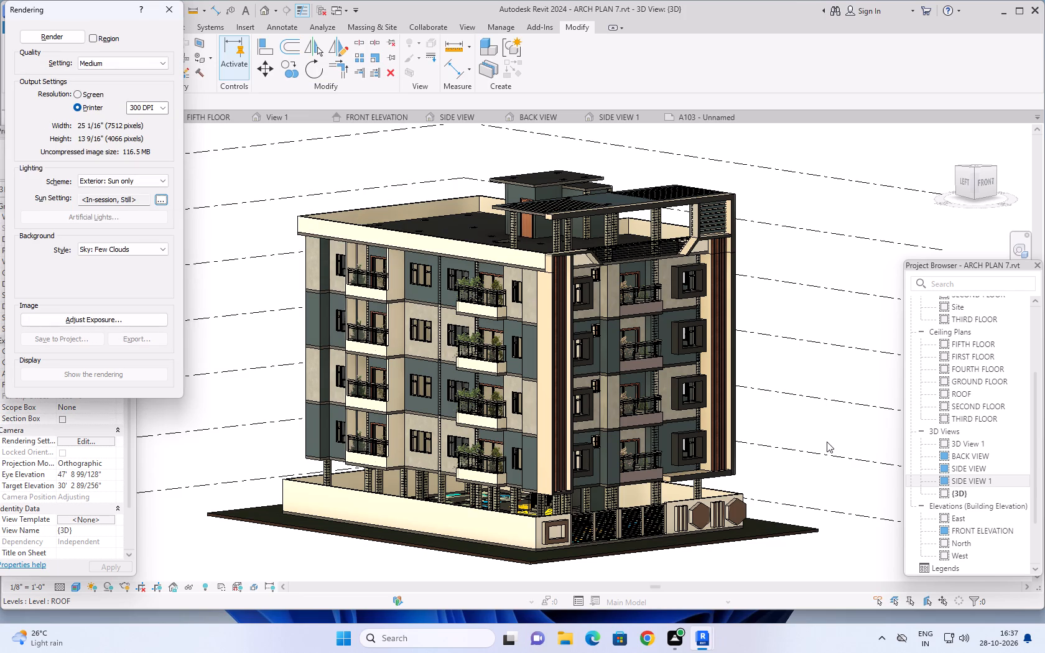
# Examine the sunlit building's right, front and left facades, ending with the whole building framed from its raised front-left corner.
pyautogui.keyDown('shift'); pyautogui.moveTo(827, 442); pyautogui.dragTo(446, 452, button='middle'); pyautogui.keyUp('shift')
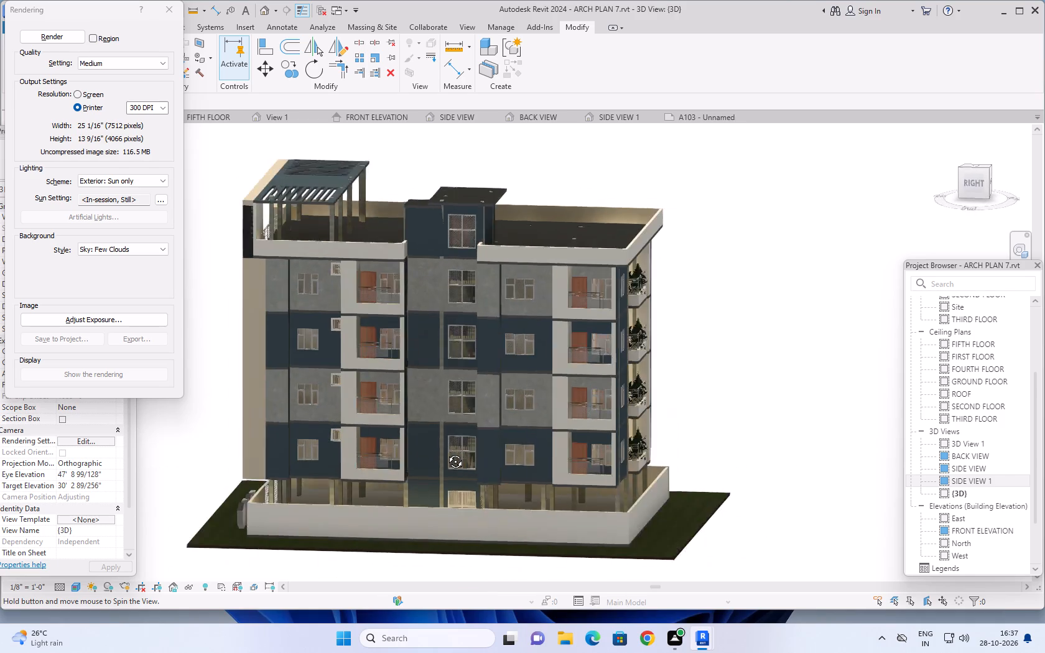
pyautogui.keyDown('shift'); pyautogui.moveTo(446, 452); pyautogui.dragTo(452, 418, button='middle'); pyautogui.keyUp('shift')
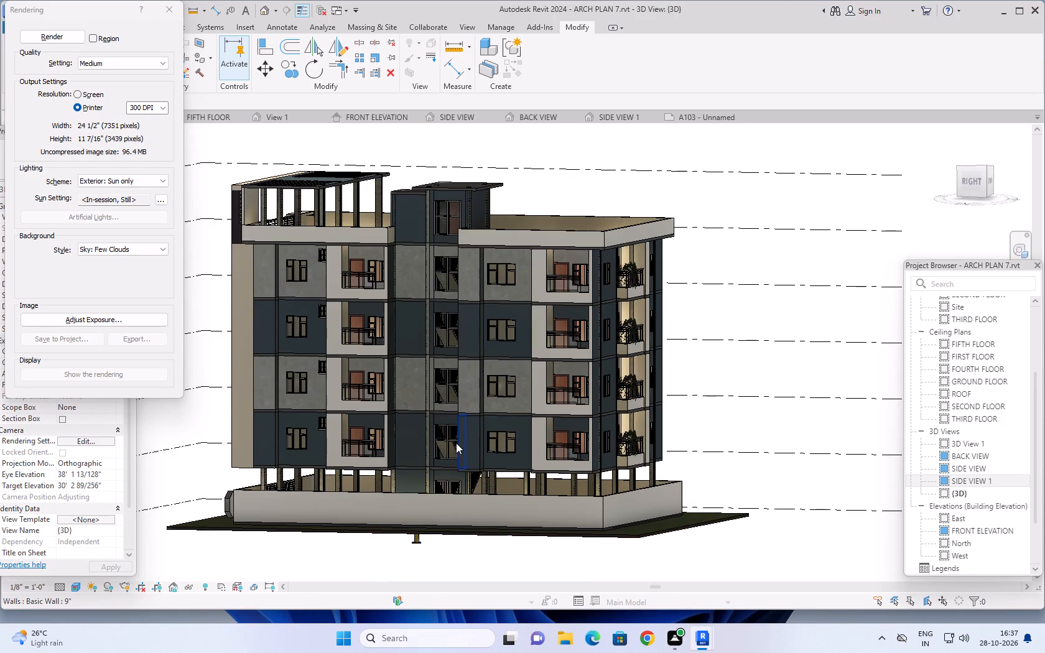
pyautogui.keyDown('shift'); pyautogui.moveTo(475, 456); pyautogui.dragTo(712, 466, button='middle'); pyautogui.keyUp('shift')
pyautogui.keyDown('shift'); pyautogui.moveTo(604, 482); pyautogui.dragTo(712, 475, button='middle'); pyautogui.keyUp('shift')
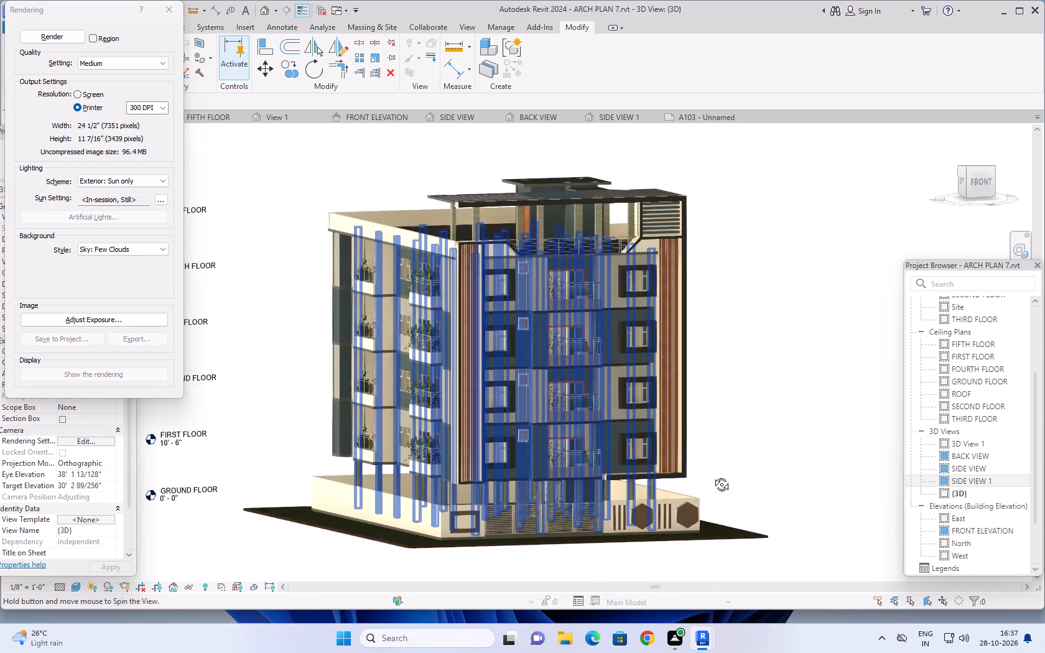
pyautogui.keyDown('shift'); pyautogui.moveTo(712, 475); pyautogui.dragTo(764, 485, button='middle'); pyautogui.keyUp('shift')
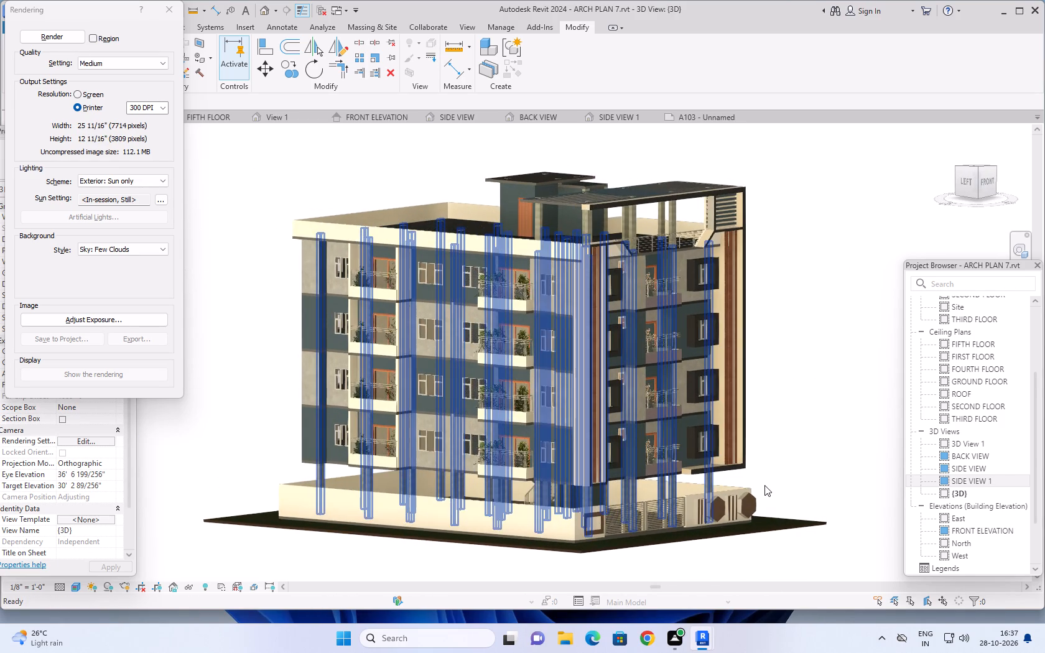
pyautogui.moveTo(794, 414); pyautogui.dragTo(741, 408, button='middle')
pyautogui.keyDown('shift'); pyautogui.moveTo(742, 429); pyautogui.dragTo(731, 458, button='middle'); pyautogui.keyUp('shift')
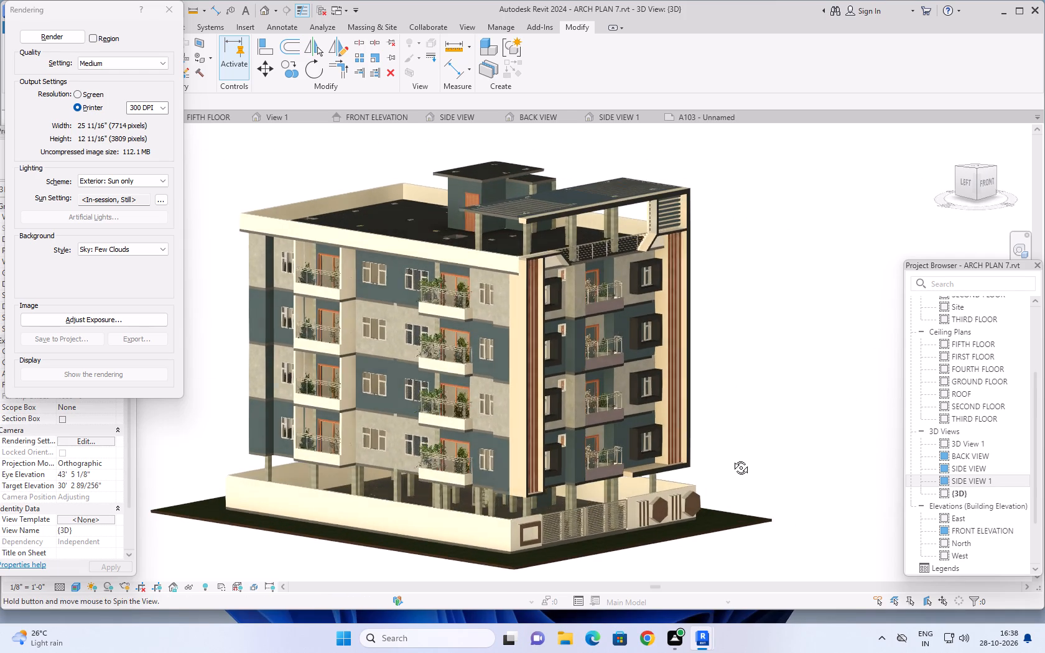
pyautogui.keyDown('shift'); pyautogui.moveTo(731, 458); pyautogui.dragTo(720, 449, button='middle'); pyautogui.keyUp('shift')
pyautogui.moveTo(747, 417); pyautogui.dragTo(811, 409, button='middle')
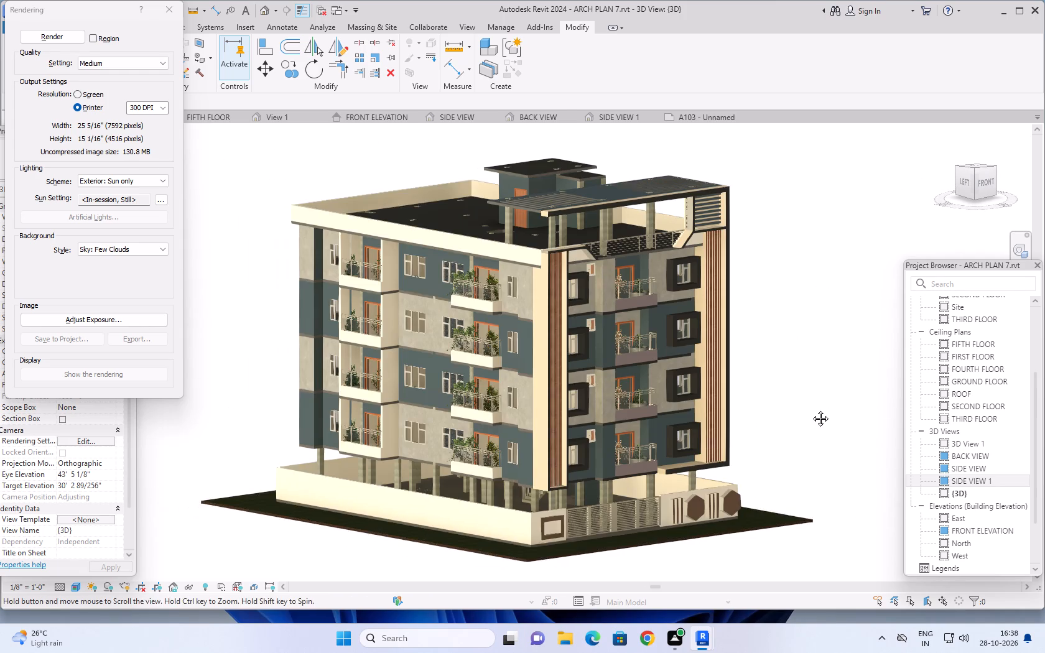
pyautogui.moveTo(811, 409); pyautogui.dragTo(825, 406, button='middle')
pyautogui.keyDown('shift'); pyautogui.moveTo(825, 406); pyautogui.dragTo(812, 410, button='middle'); pyautogui.keyUp('shift')
pyautogui.moveTo(817, 400); pyautogui.dragTo(814, 400, button='middle')
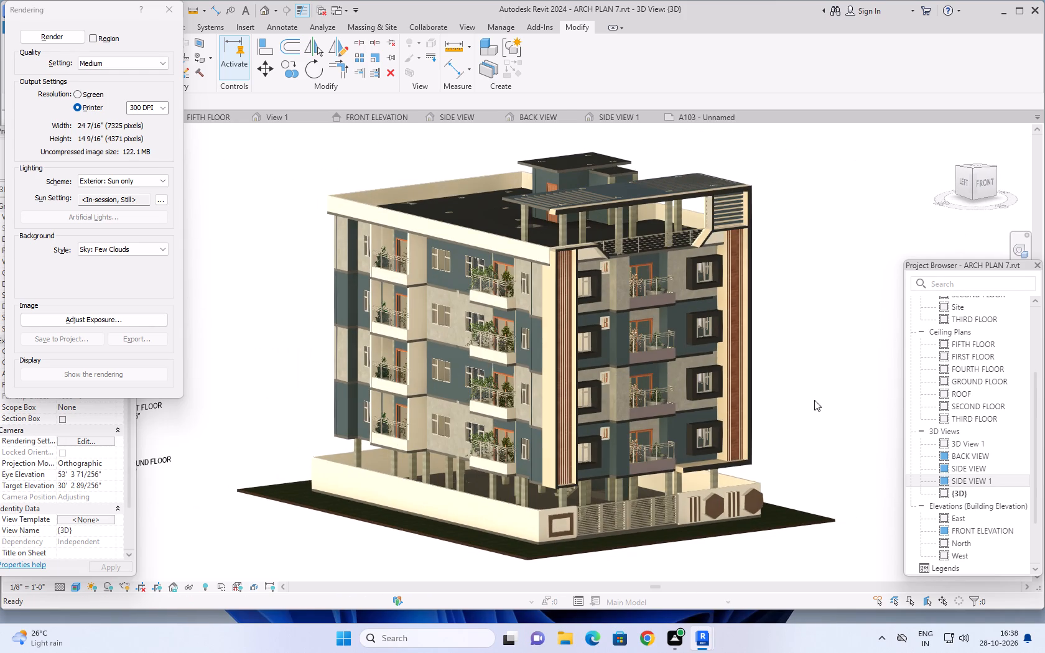
pyautogui.moveTo(814, 400); pyautogui.dragTo(773, 410, button='middle')
pyautogui.keyDown('shift'); pyautogui.moveTo(777, 409); pyautogui.dragTo(784, 407, button='middle'); pyautogui.keyUp('shift')
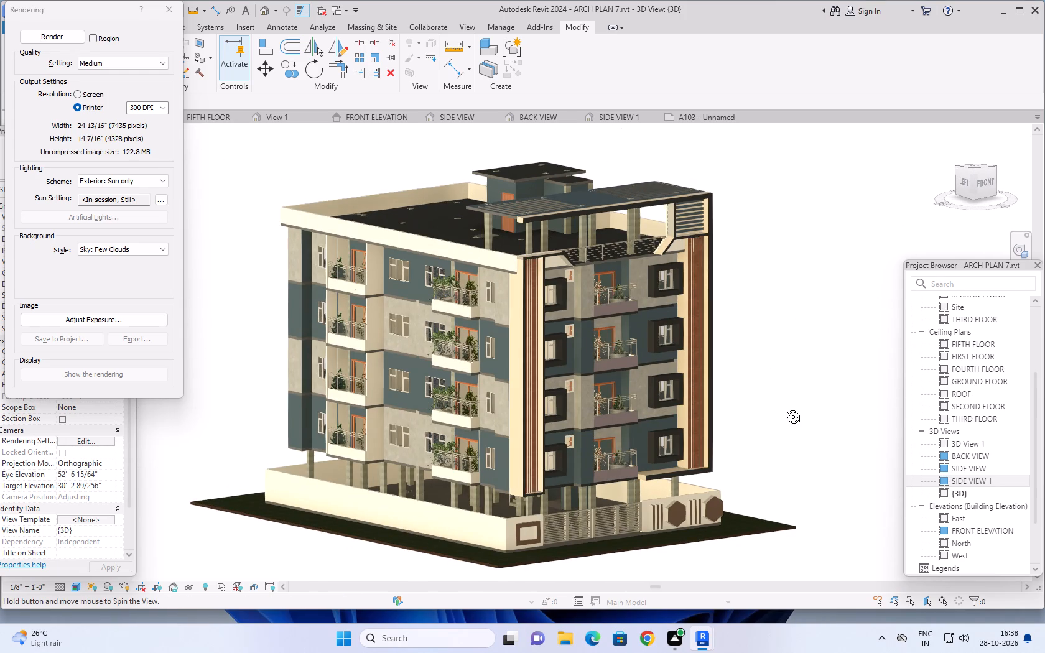
pyautogui.keyDown('shift'); pyautogui.moveTo(784, 407); pyautogui.dragTo(794, 412, button='middle'); pyautogui.keyUp('shift')
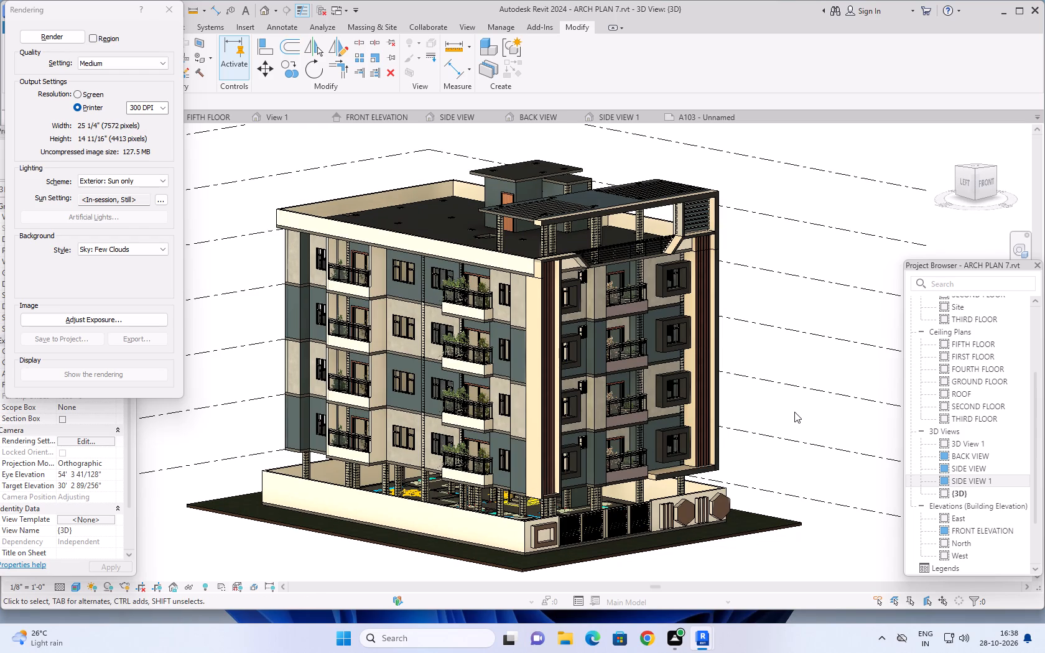
pyautogui.keyDown('shift'); pyautogui.moveTo(795, 422); pyautogui.dragTo(794, 402, button='middle'); pyautogui.keyUp('shift')
pyautogui.scroll(1, 794, 402)
pyautogui.moveTo(792, 402); pyautogui.dragTo(848, 389, button='middle')
pyautogui.scroll(-1, 849, 389)
pyautogui.middleClick(849, 389)
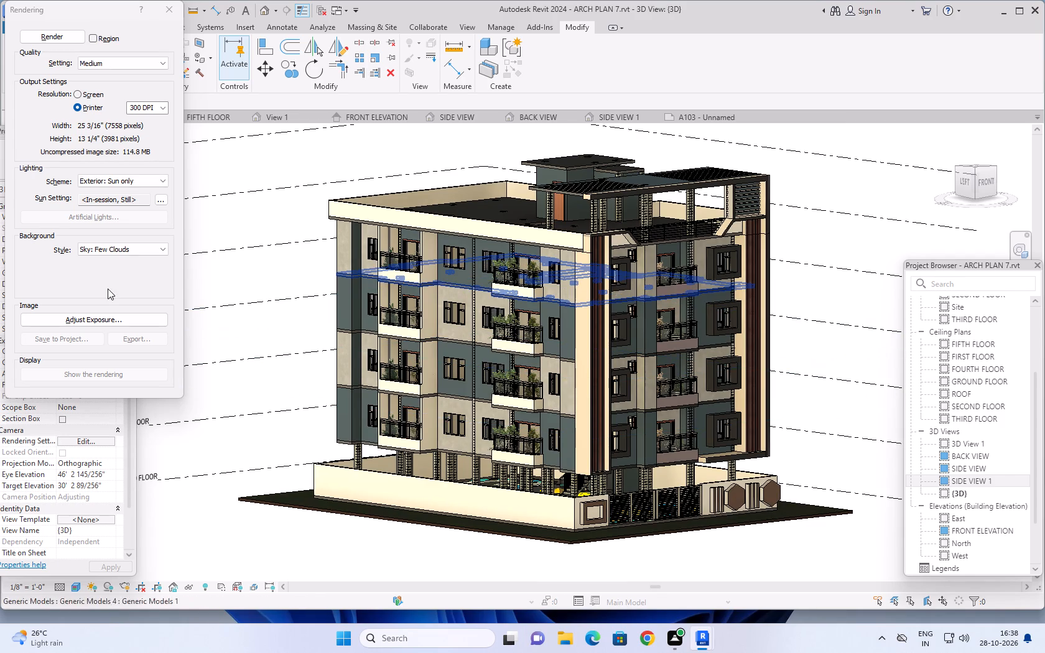
# Set the background style to Sky: No Clouds and start rendering the {3D} view.
pyautogui.click(162, 245)
pyautogui.click(144, 258)
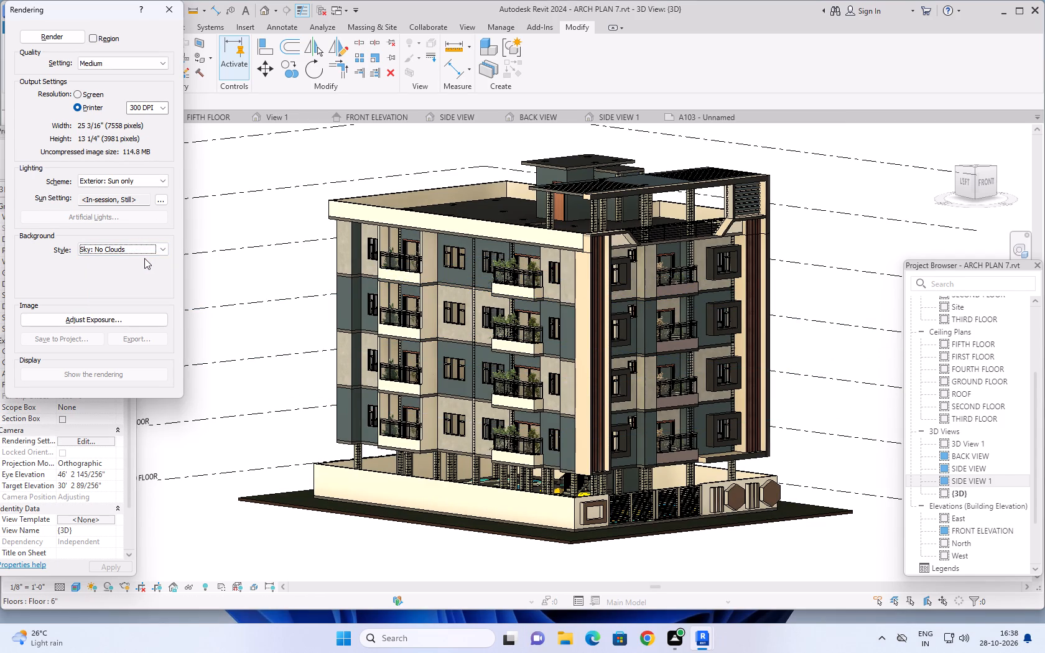
pyautogui.click(53, 36)
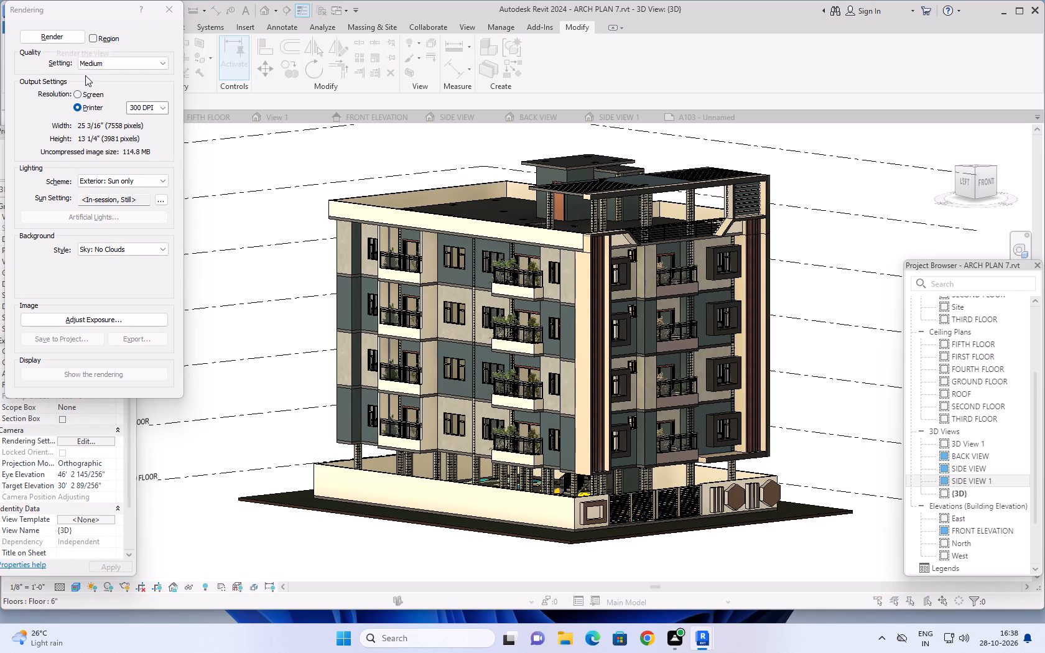
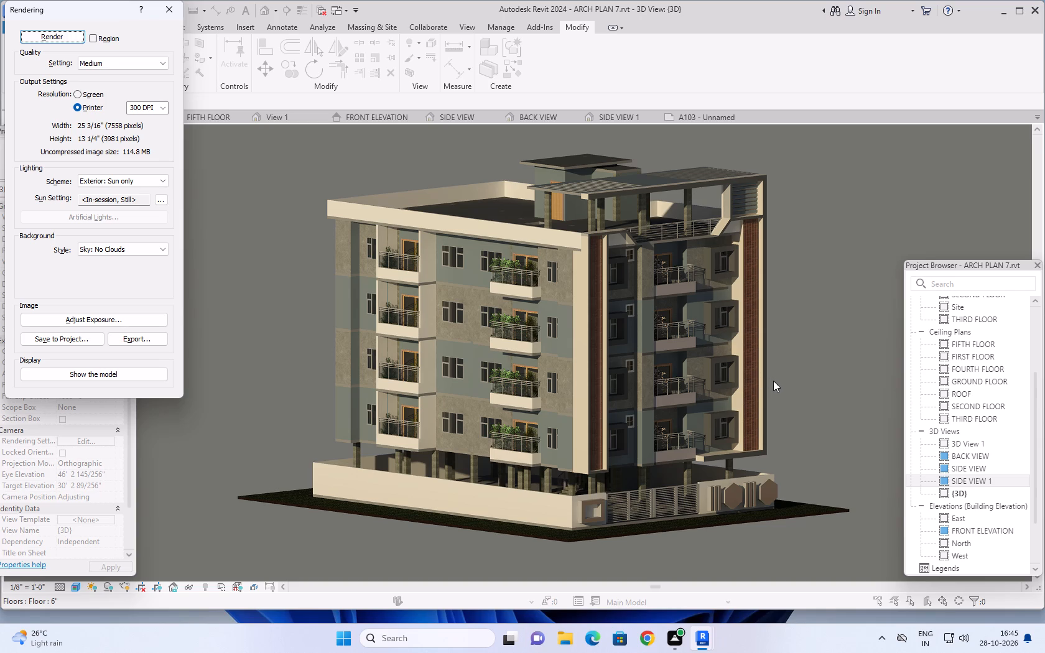
# Save the finished rendering to the project under the name RENDER 1.
pyautogui.scroll(-1, 774, 381)
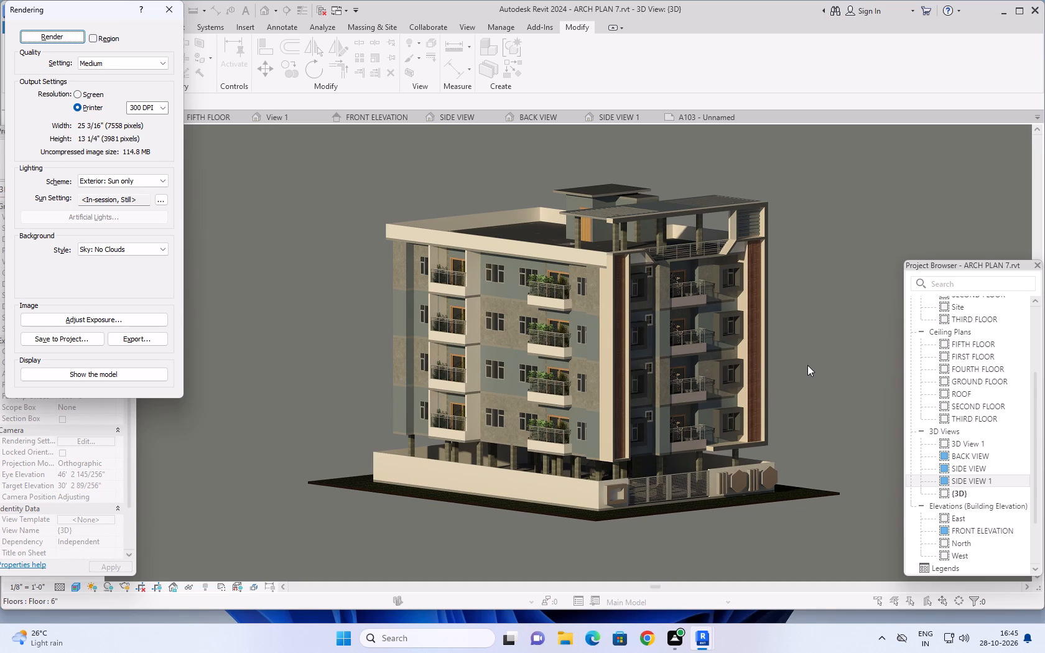
pyautogui.scroll(1, 807, 368)
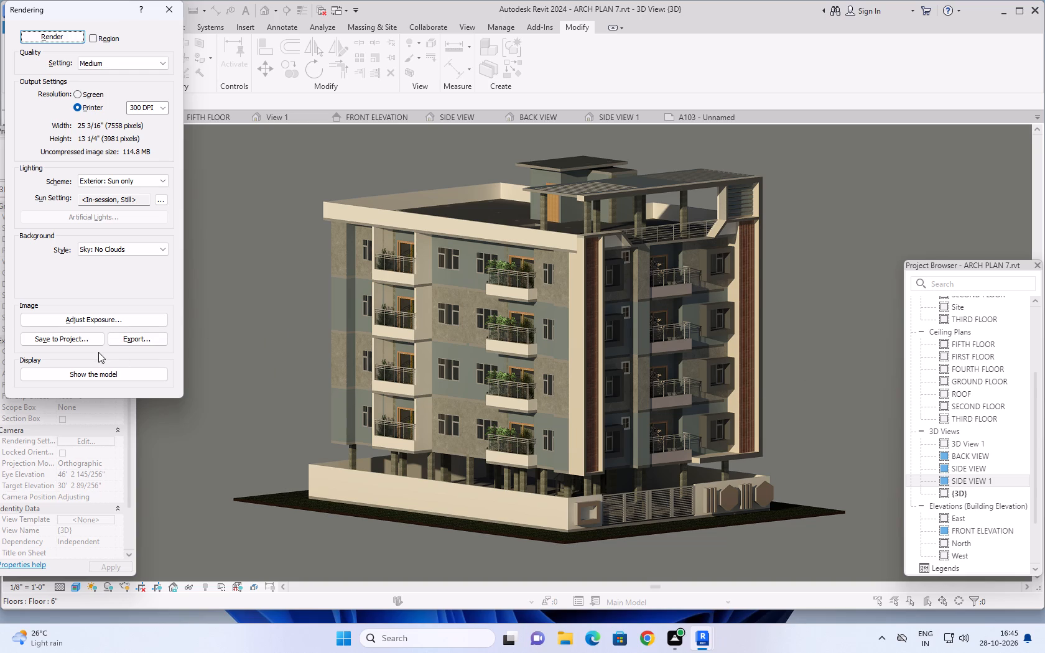
pyautogui.click(64, 339)
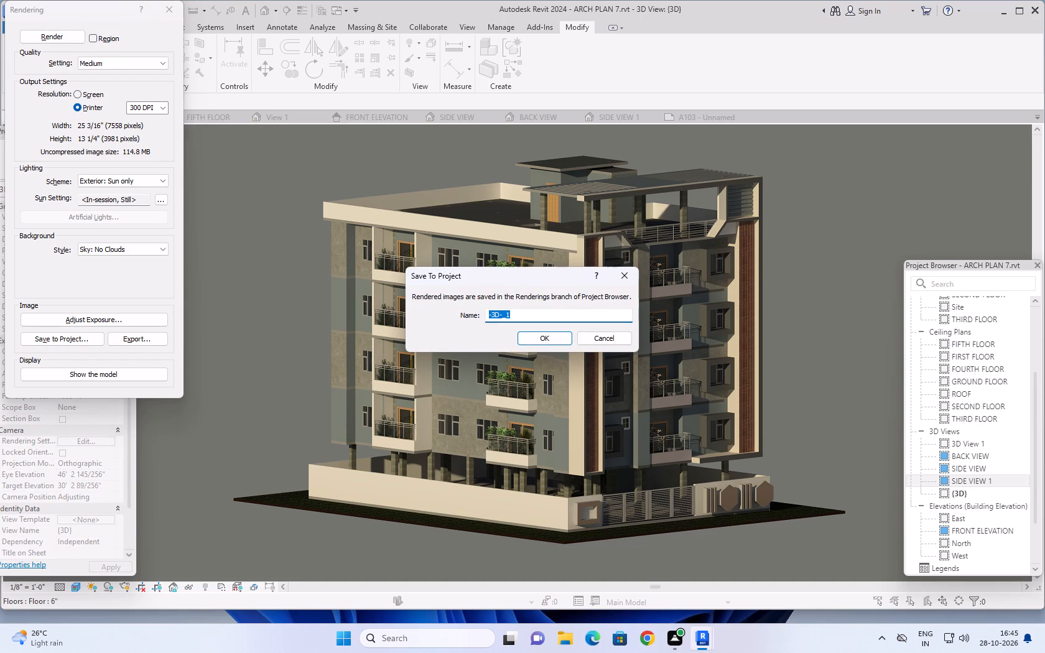
pyautogui.press('BackSpace')
pyautogui.write('RENDER')
pyautogui.press('space')
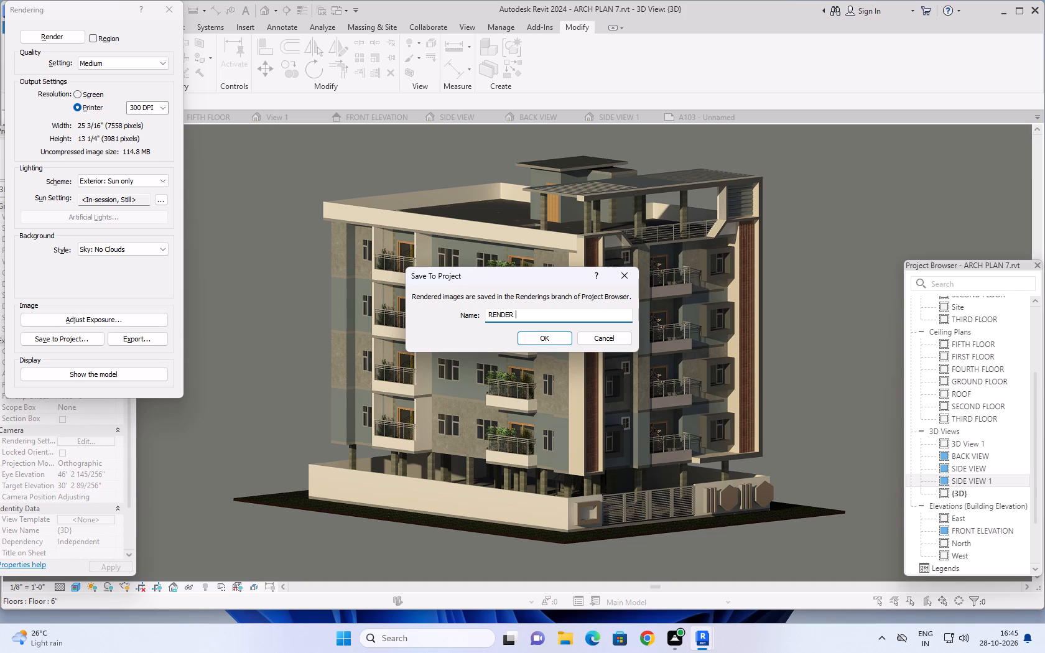
pyautogui.press('1')
pyautogui.click(536, 336)
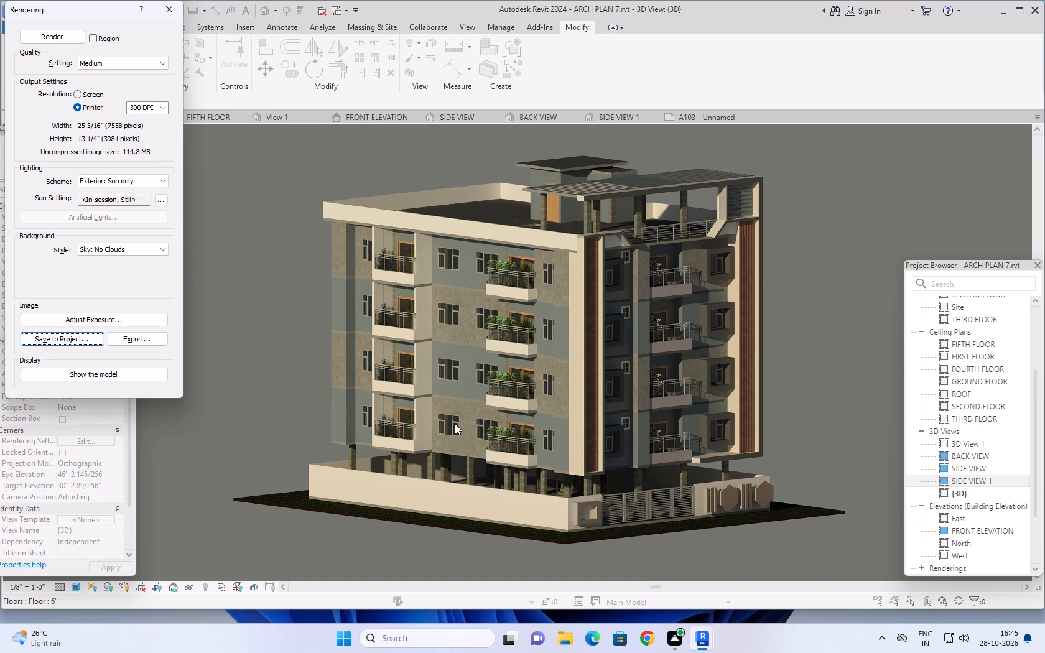
# Expand the project's Renderings branch, switch the display back to the model and close the Rendering dialog.
pyautogui.scroll(-1, 950, 511)
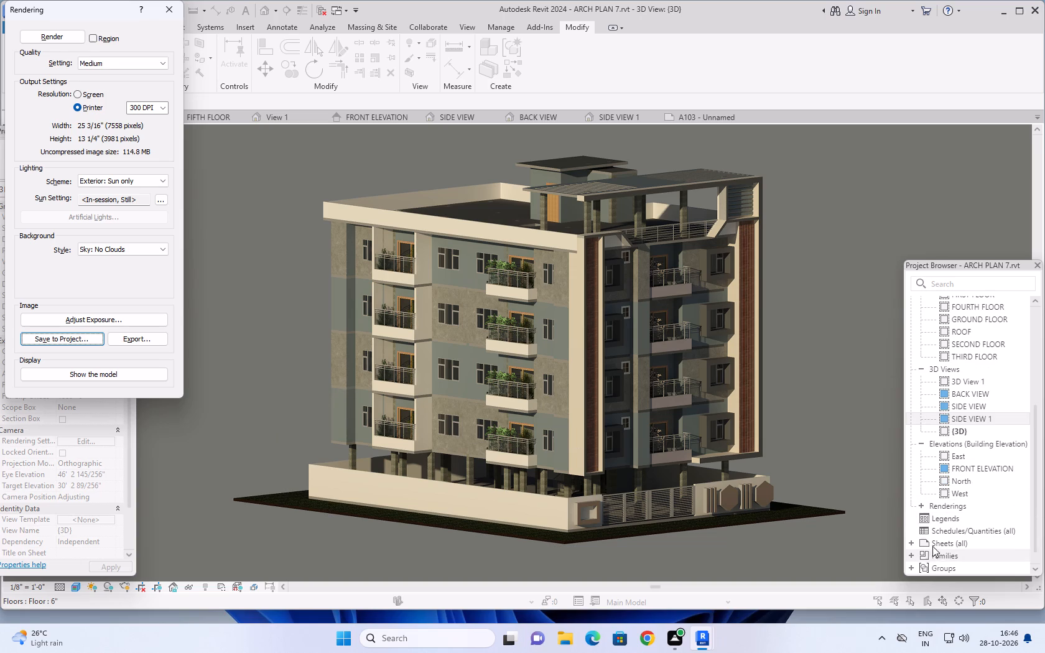
pyautogui.click(922, 506)
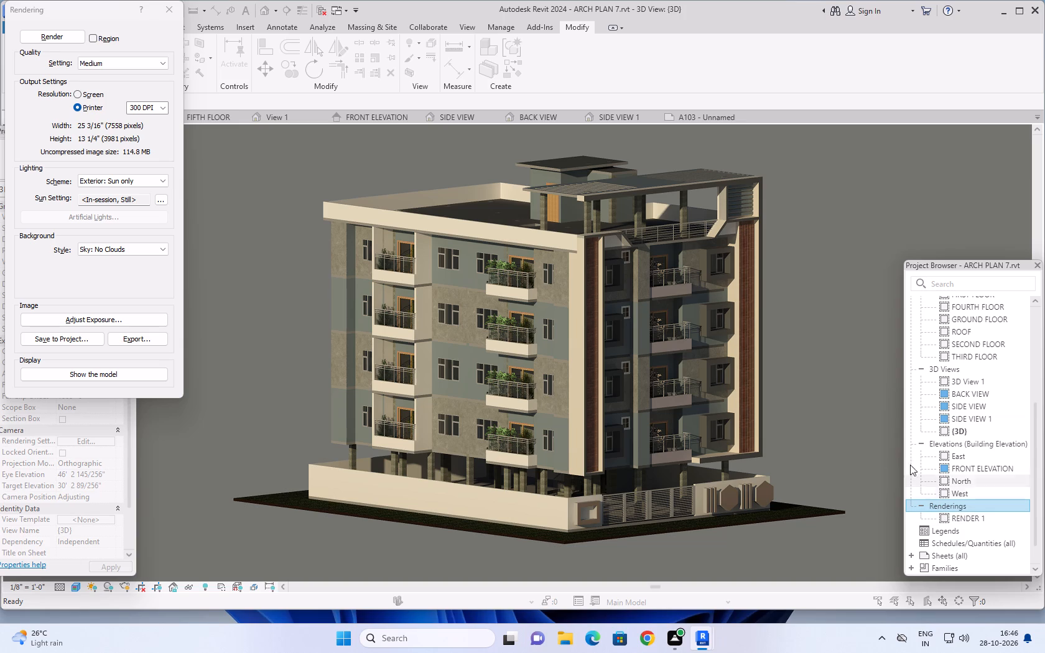
pyautogui.click(83, 373)
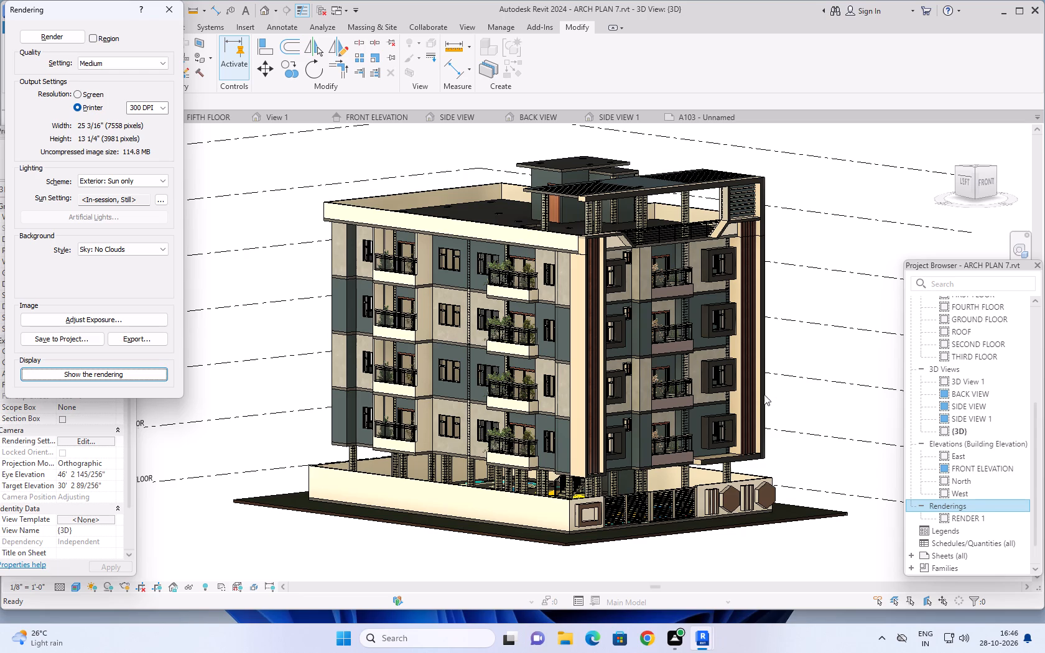
pyautogui.press('Escape')
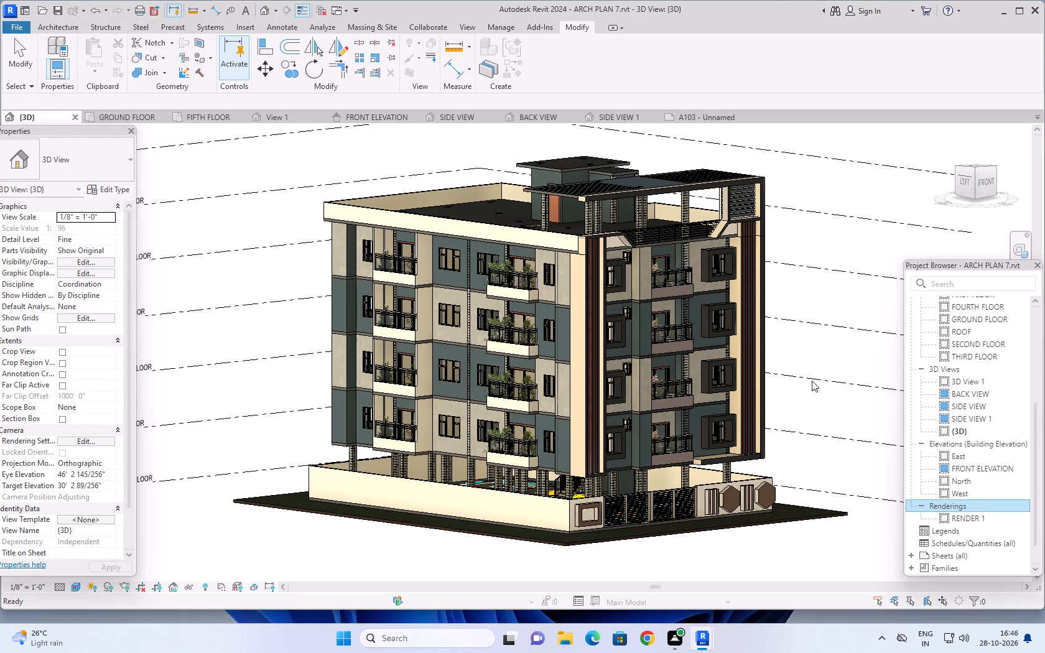
# Dismiss the save reminder and save the ARCH PLAN 7 project directly.
pyautogui.keyDown('shift'); pyautogui.moveTo(827, 409); pyautogui.dragTo(769, 415, button='middle'); pyautogui.keyUp('shift')
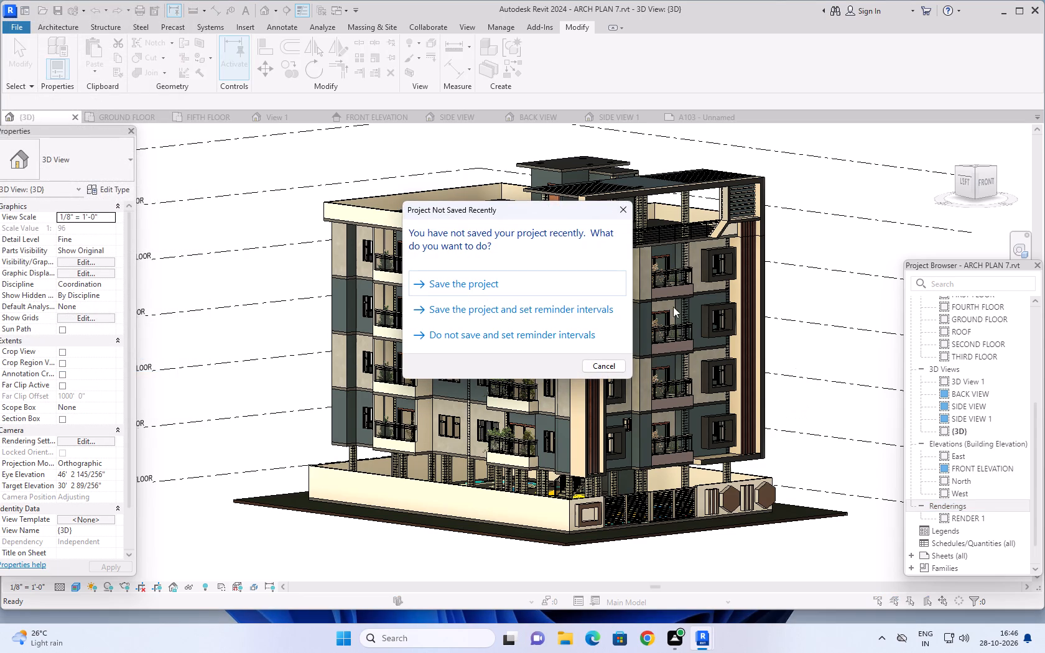
pyautogui.click(625, 211)
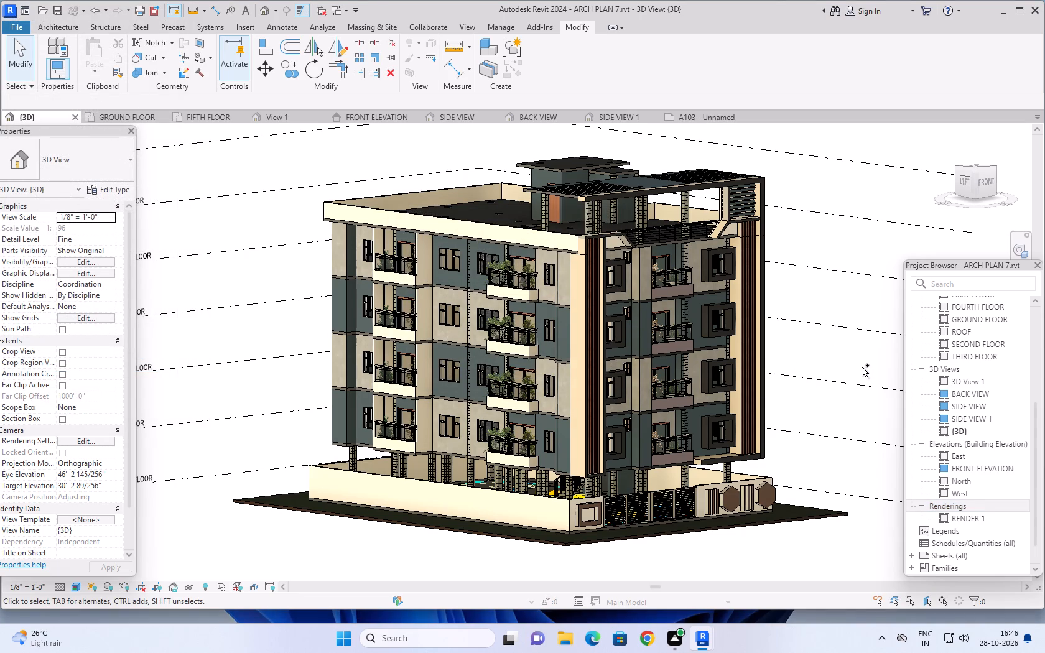
pyautogui.hotkey('ctrl', 's')
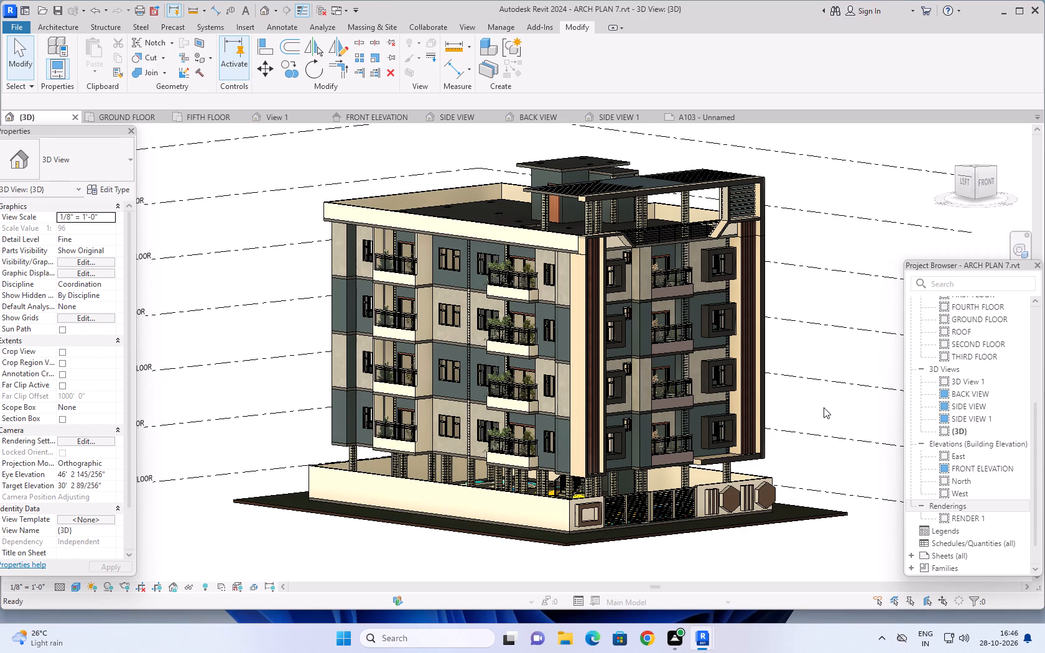
# Orient the {3D} view to face the building's front facade from slightly above, with its right side partly in view.
pyautogui.keyDown('shift'); pyautogui.moveTo(813, 410); pyautogui.dragTo(778, 422, button='middle'); pyautogui.keyUp('shift')
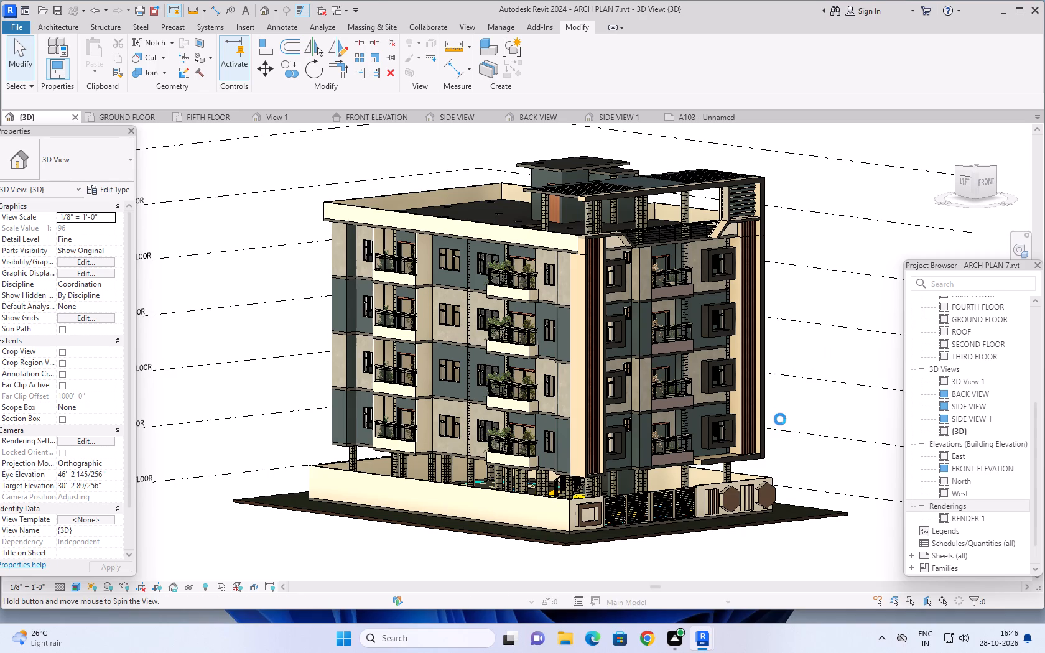
pyautogui.moveTo(794, 403); pyautogui.dragTo(763, 410, button='middle')
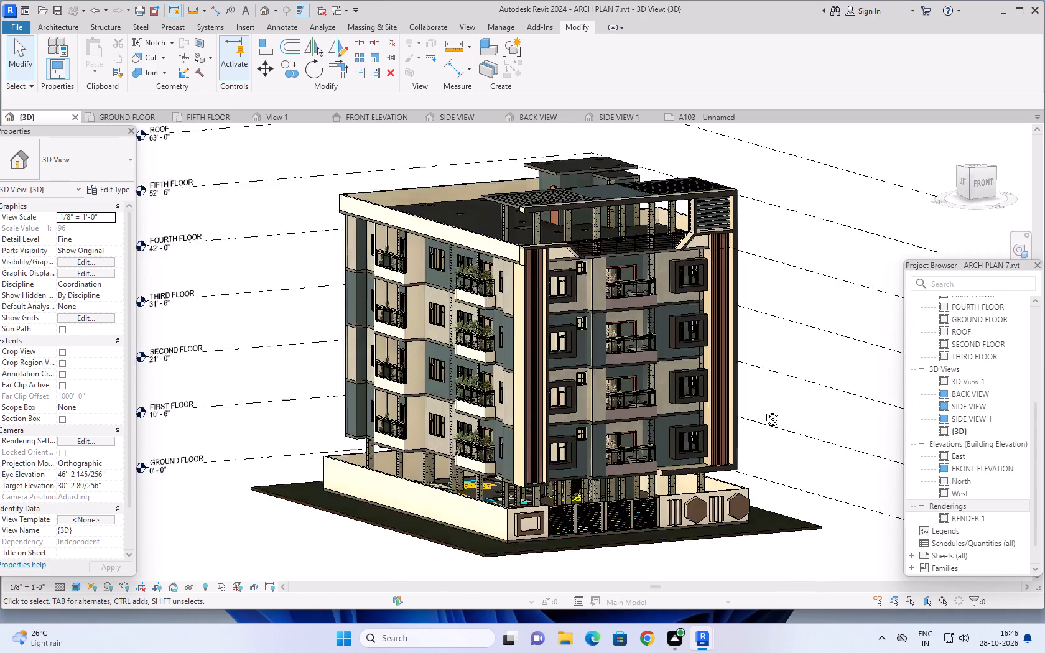
pyautogui.moveTo(763, 410); pyautogui.dragTo(701, 381, button='middle')
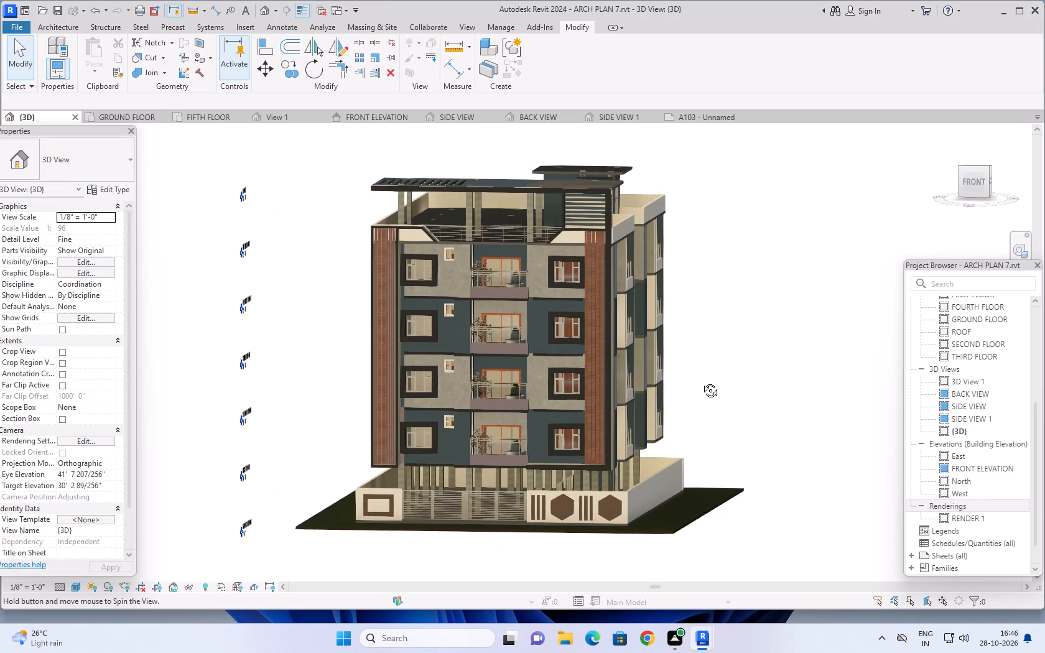
pyautogui.moveTo(701, 381); pyautogui.dragTo(710, 378, button='middle')
pyautogui.scroll(-2, 743, 359)
pyautogui.moveTo(781, 369); pyautogui.dragTo(761, 377, button='middle')
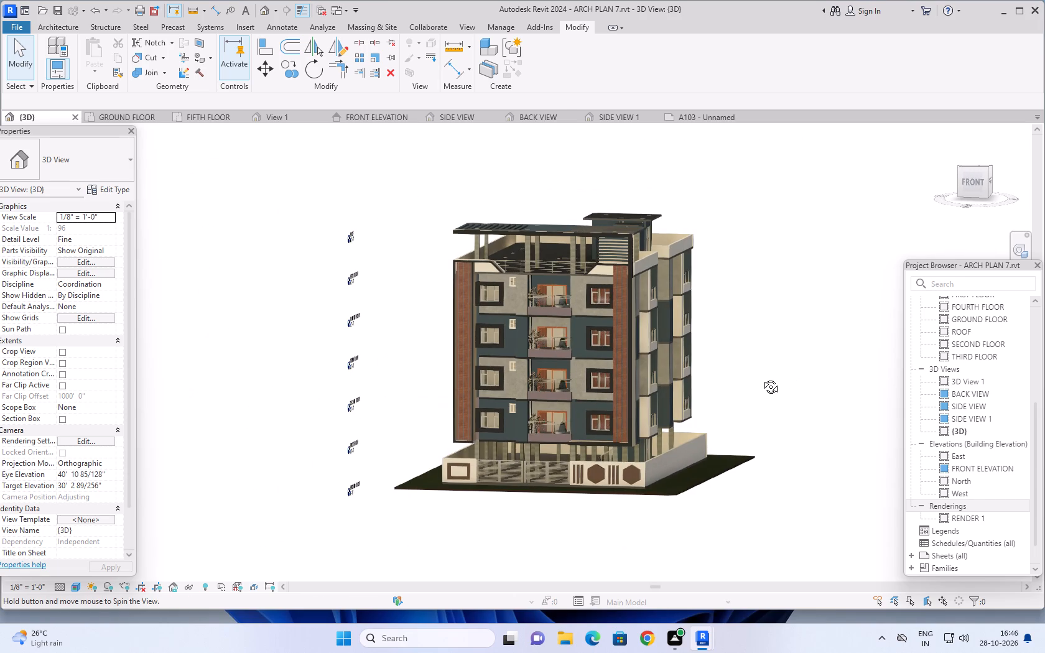
pyautogui.moveTo(761, 377); pyautogui.dragTo(765, 371, button='middle')
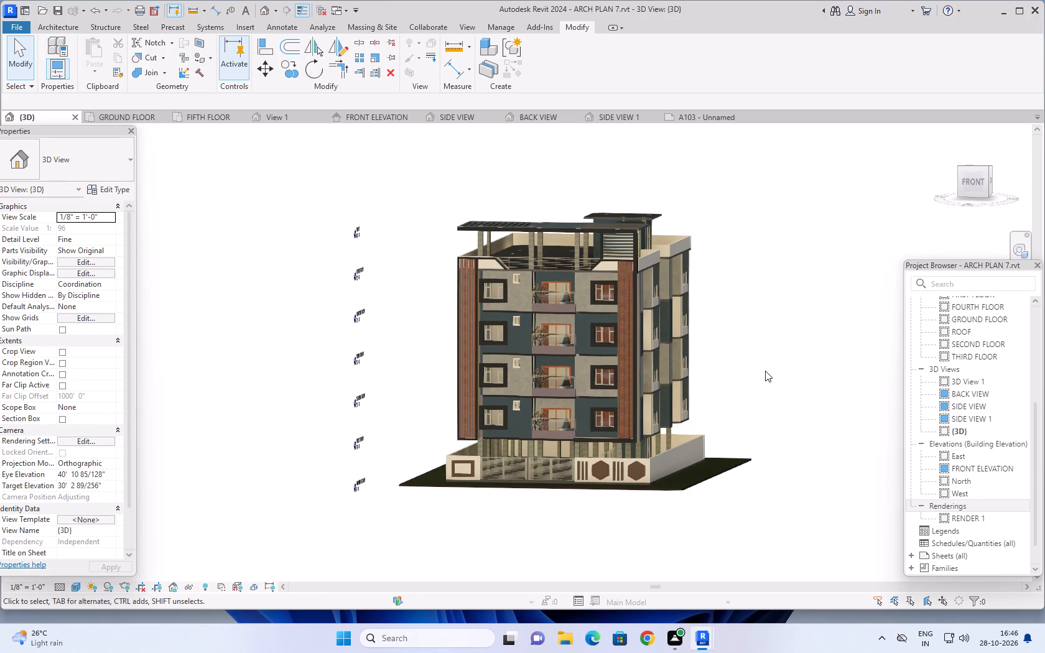
pyautogui.scroll(1, 766, 371)
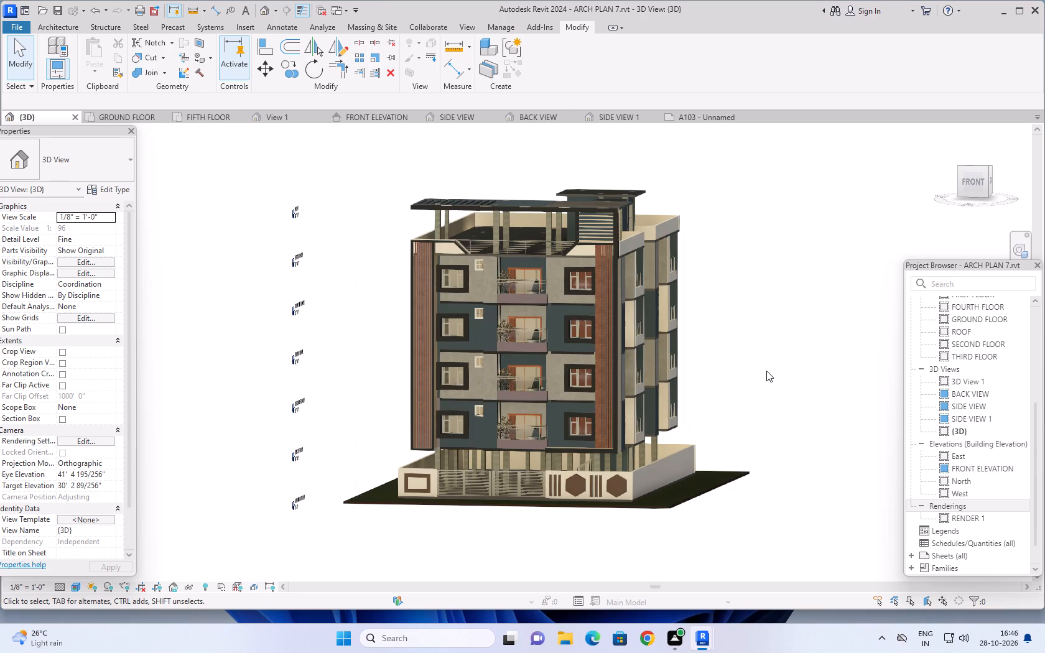
# Set the {3D} view's background to Sky in the Graphic Display Options and apply it.
pyautogui.click(75, 586)
pyautogui.click(124, 496)
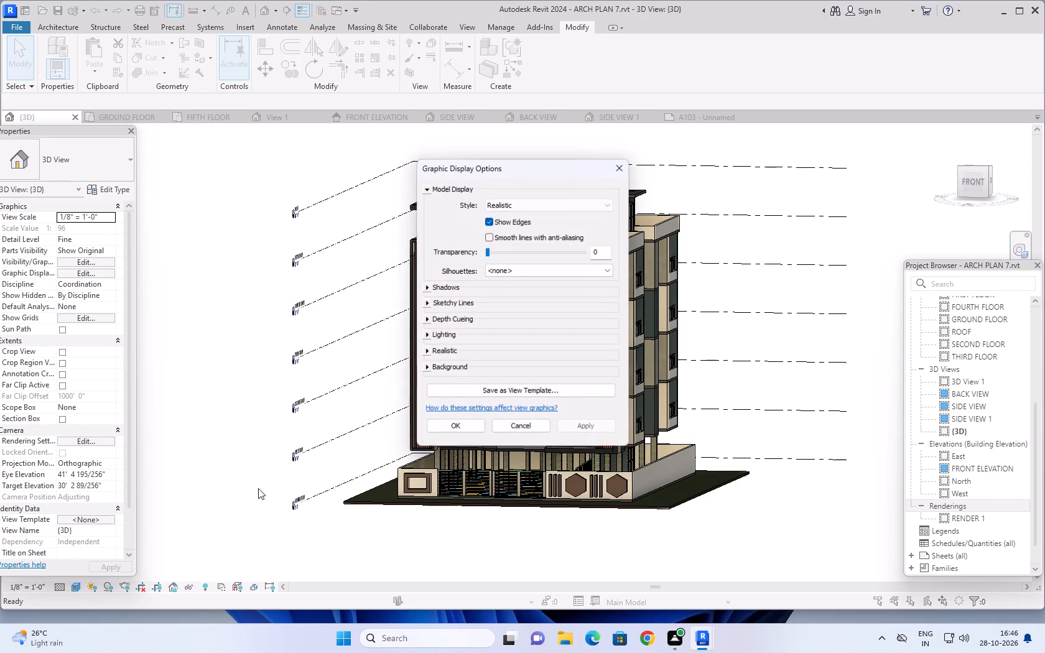
pyautogui.click(428, 365)
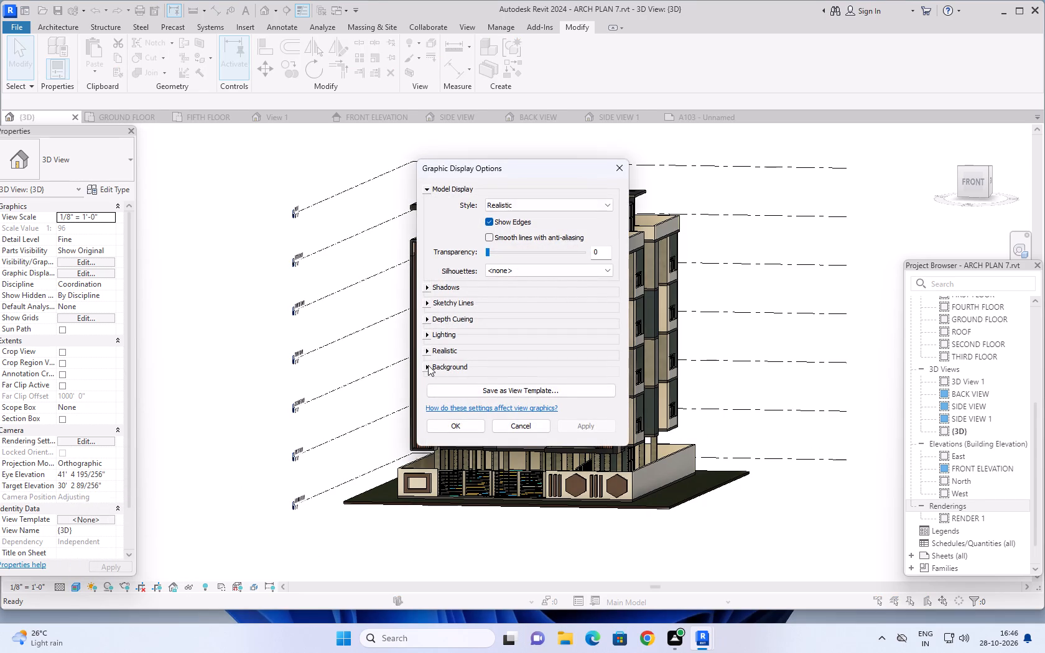
pyautogui.click(514, 386)
pyautogui.click(508, 402)
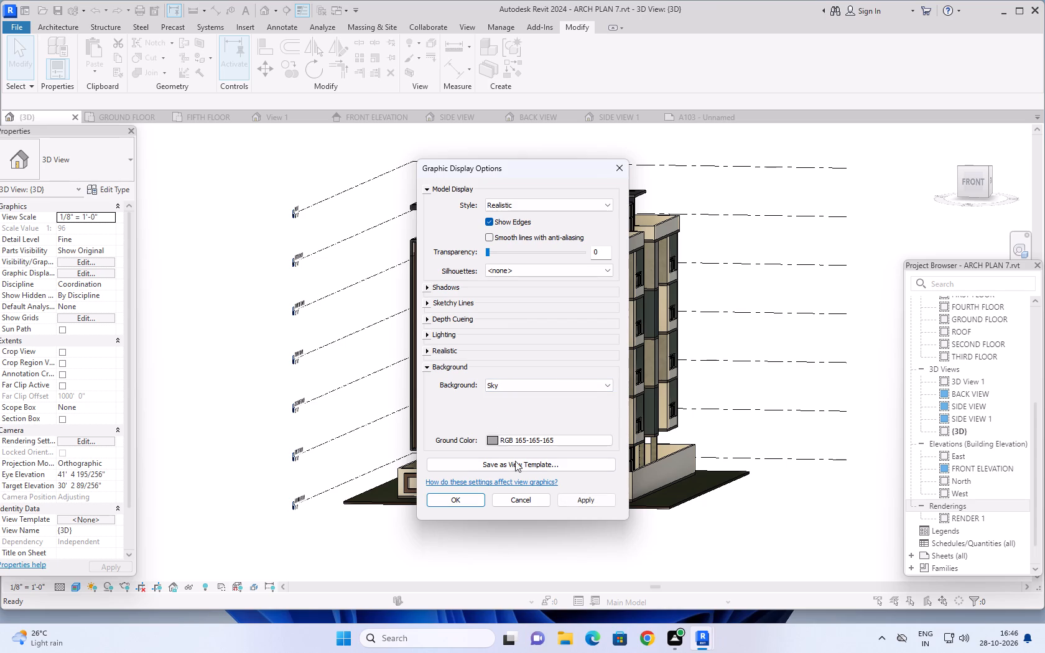
pyautogui.click(593, 503)
pyautogui.click(450, 501)
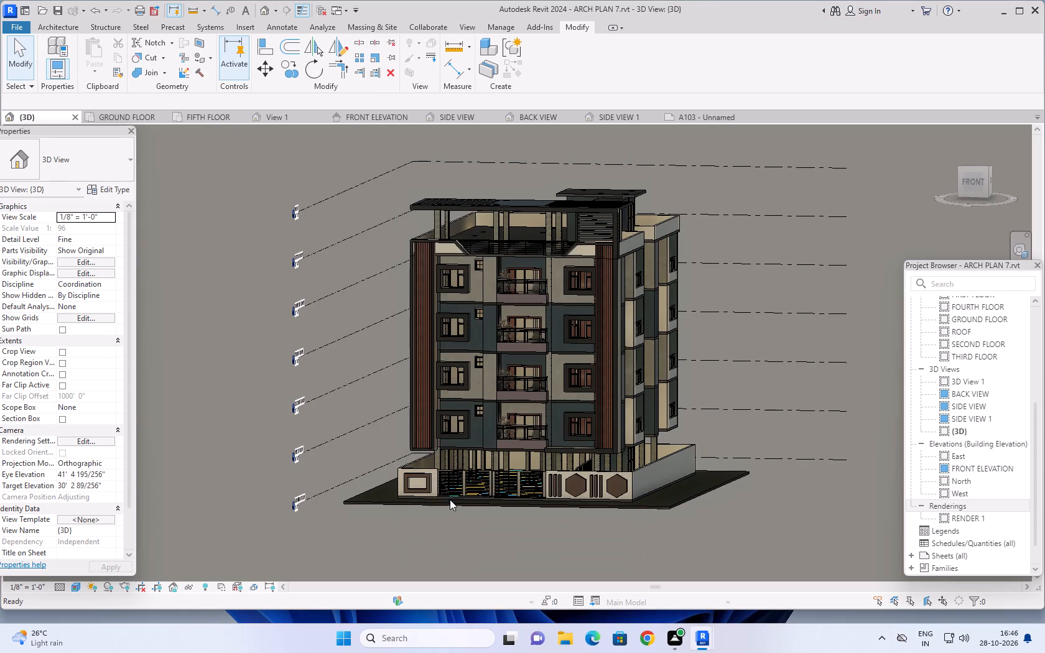
# Frame the whole building from a lower front-right angle and start rendering the {3D} view with the existing Medium, 300 DPI settings.
pyautogui.scroll(-1, 755, 421)
pyautogui.moveTo(772, 409); pyautogui.dragTo(805, 415, button='middle')
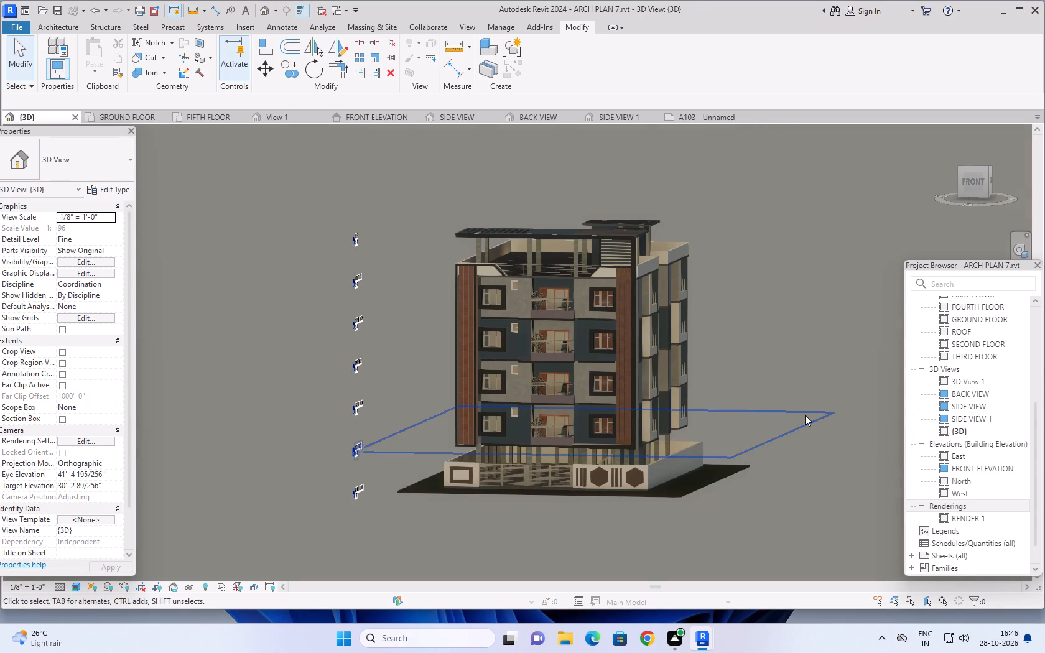
pyautogui.moveTo(805, 415); pyautogui.dragTo(813, 420, button='middle')
pyautogui.moveTo(806, 424); pyautogui.dragTo(794, 399, button='middle')
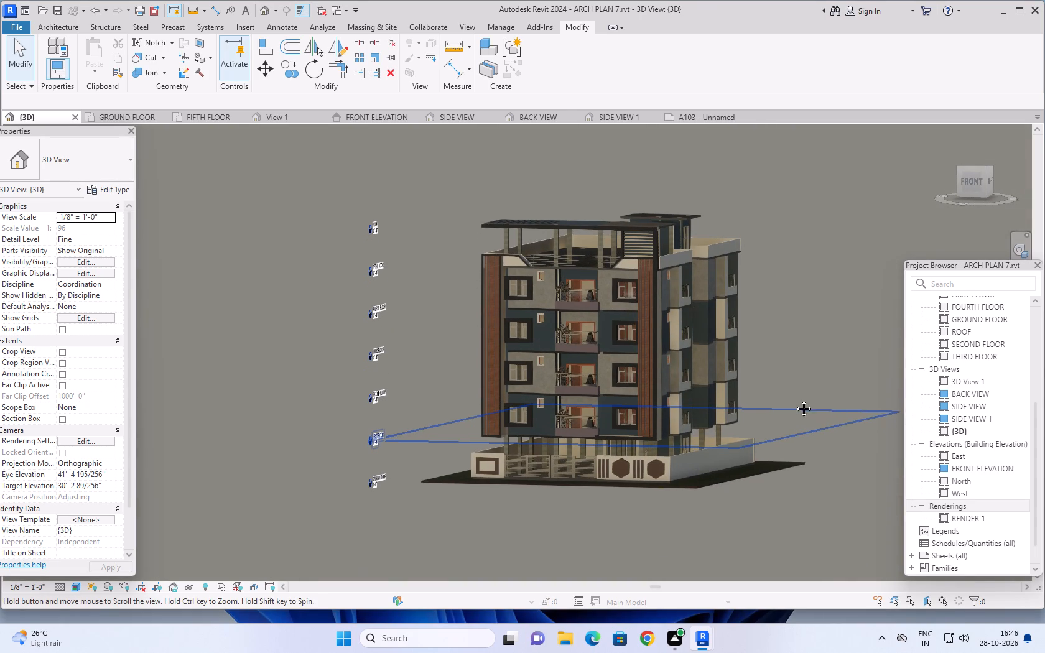
pyautogui.moveTo(794, 399); pyautogui.dragTo(796, 399, button='middle')
pyautogui.moveTo(792, 415); pyautogui.dragTo(771, 457, button='middle')
pyautogui.keyDown('shift'); pyautogui.moveTo(786, 447); pyautogui.dragTo(801, 437, button='middle'); pyautogui.keyUp('shift')
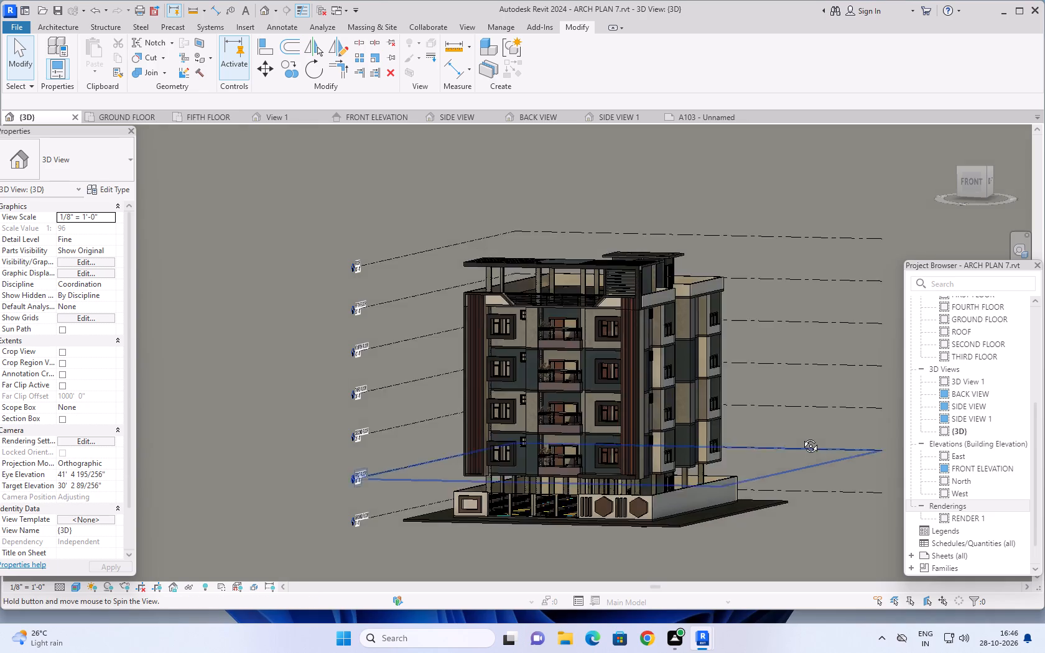
pyautogui.keyDown('shift'); pyautogui.moveTo(801, 437); pyautogui.dragTo(802, 436, button='middle'); pyautogui.keyUp('shift')
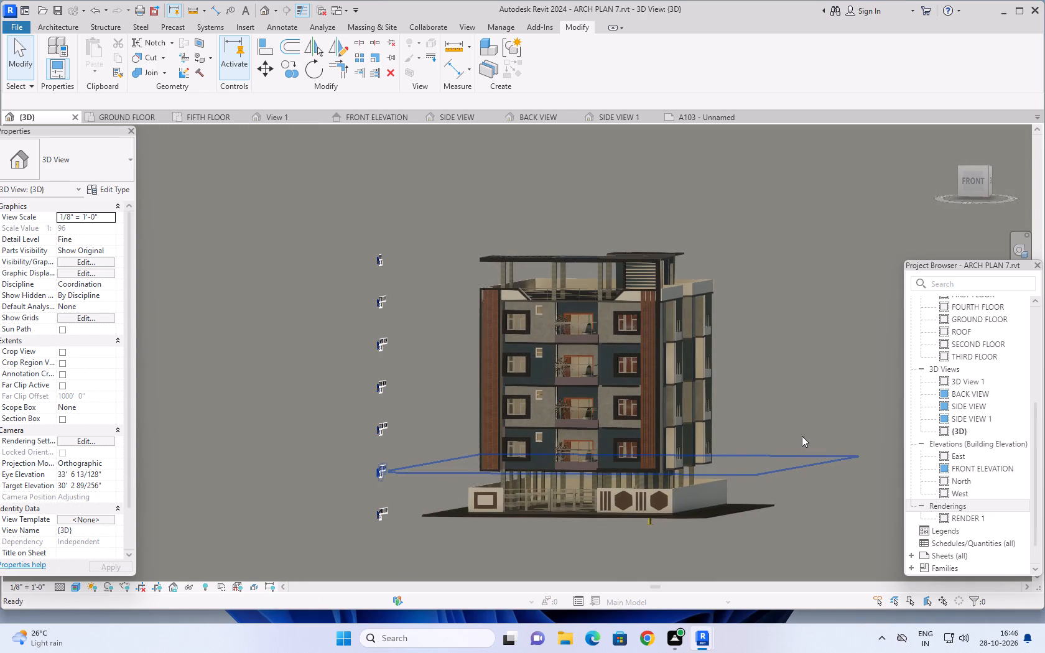
pyautogui.scroll(1, 799, 436)
pyautogui.moveTo(775, 404); pyautogui.dragTo(815, 394, button='middle')
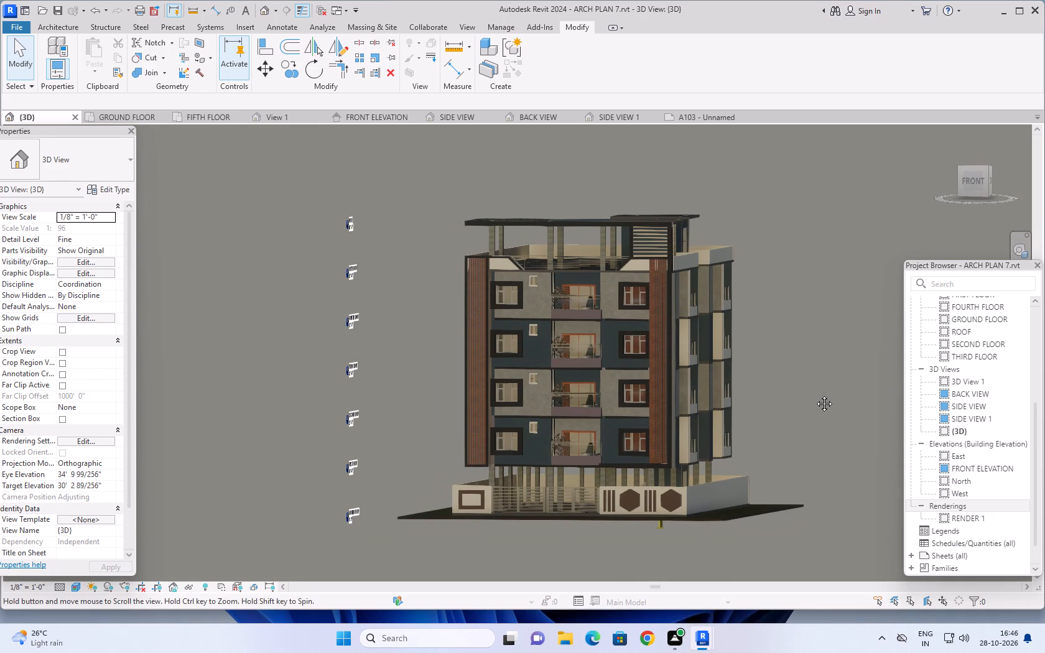
pyautogui.moveTo(815, 394); pyautogui.dragTo(817, 402, button='middle')
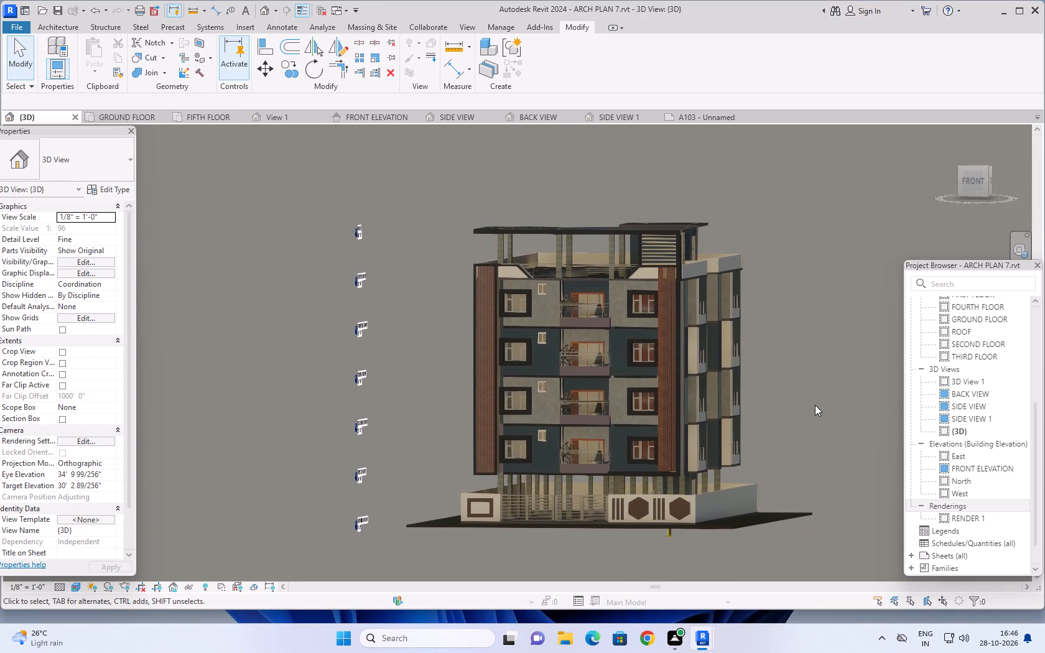
pyautogui.moveTo(813, 405); pyautogui.dragTo(794, 397, button='middle')
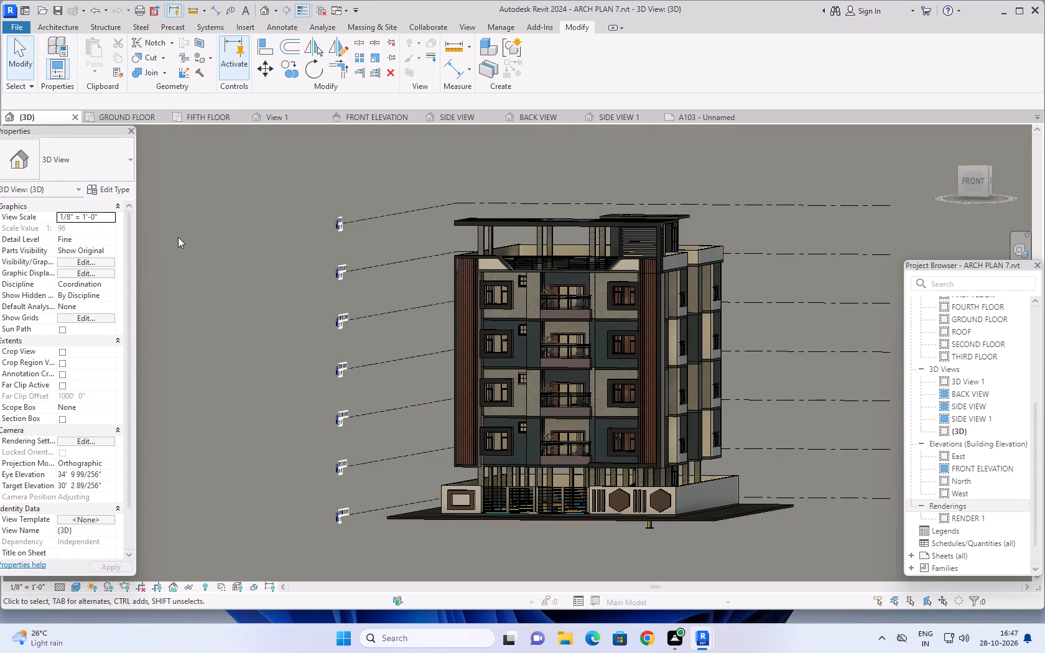
pyautogui.press('r')
pyautogui.press('r')
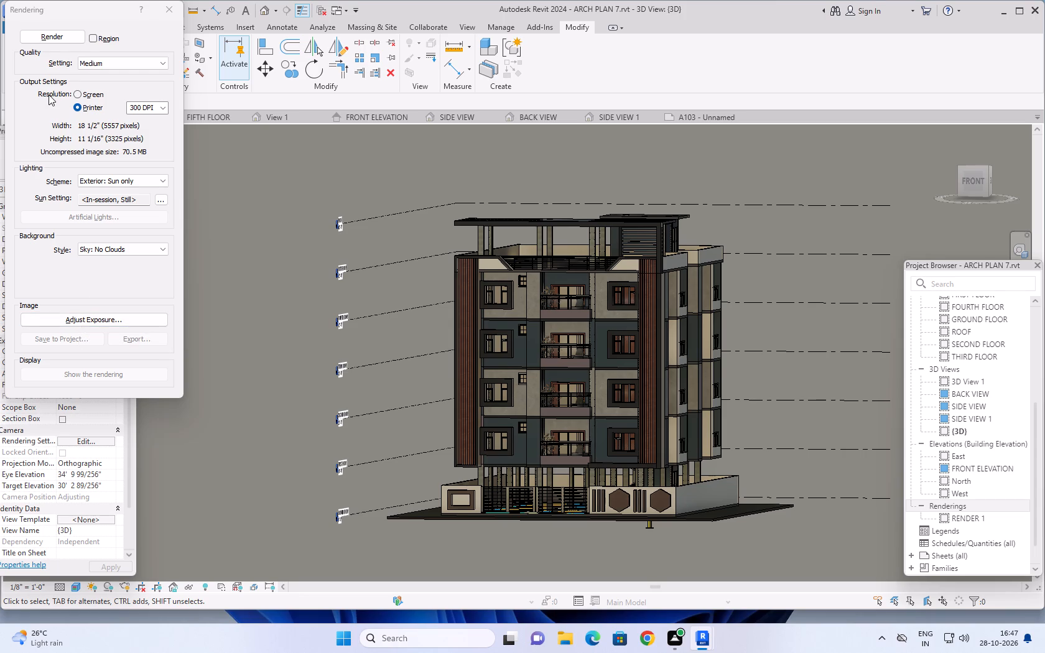
pyautogui.click(49, 35)
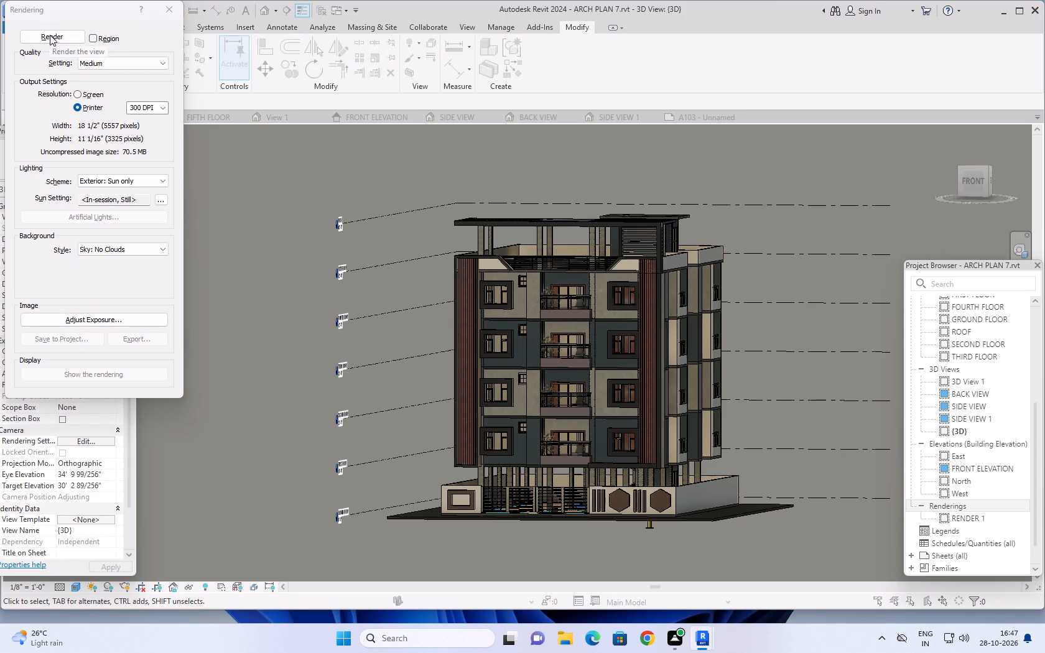
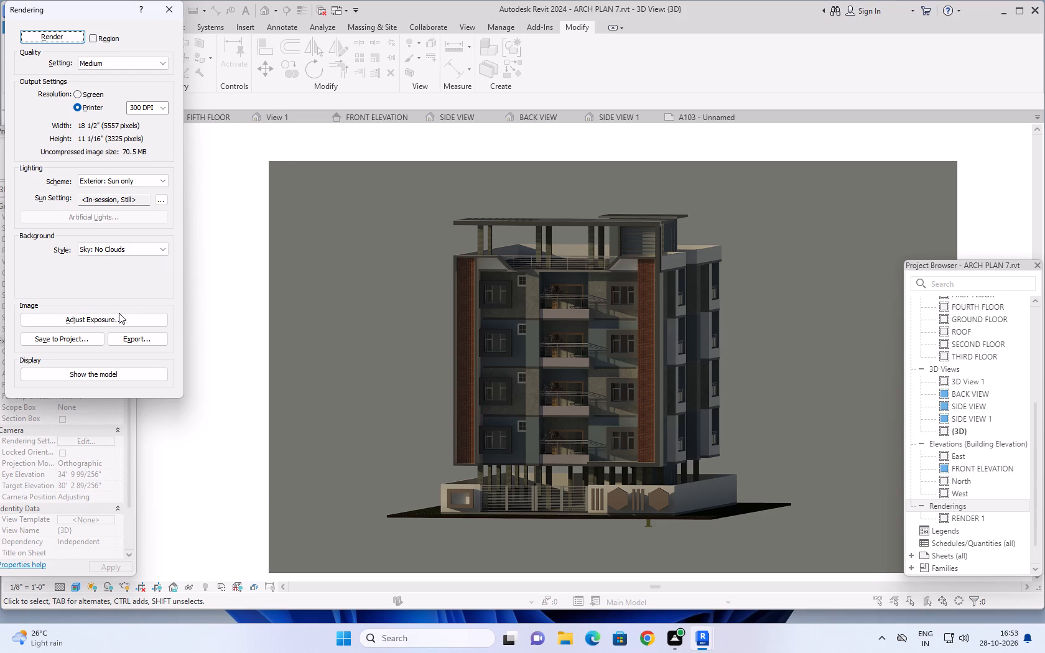
# Save the finished rendering to the project under the name RENDER 2.
pyautogui.click(70, 335)
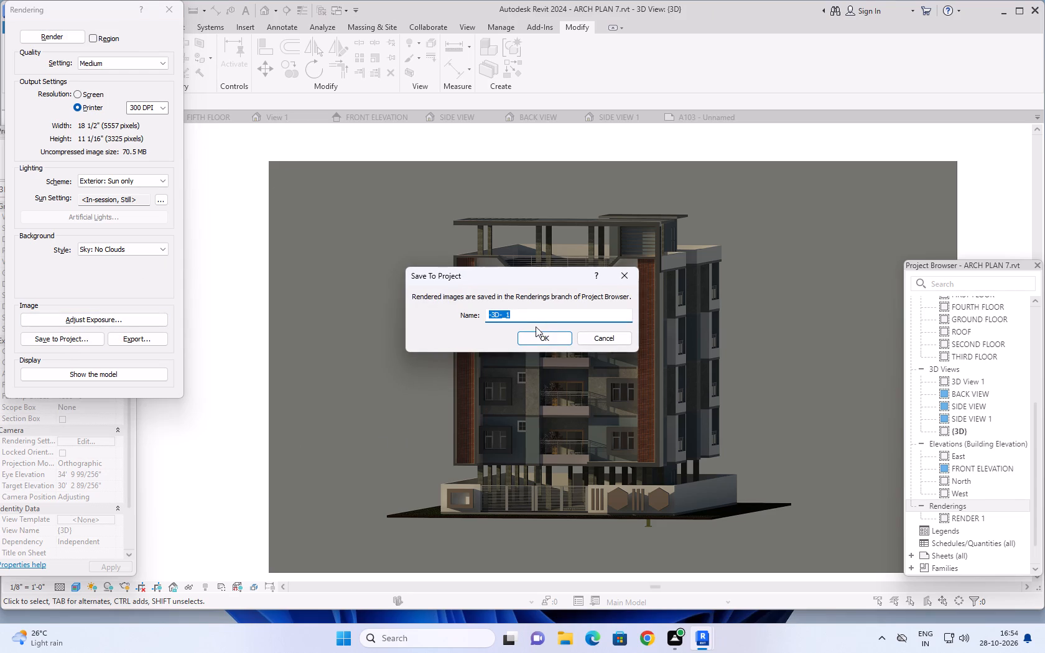
pyautogui.press('BackSpace')
pyautogui.write('RENDER')
pyautogui.press('space')
pyautogui.press('2')
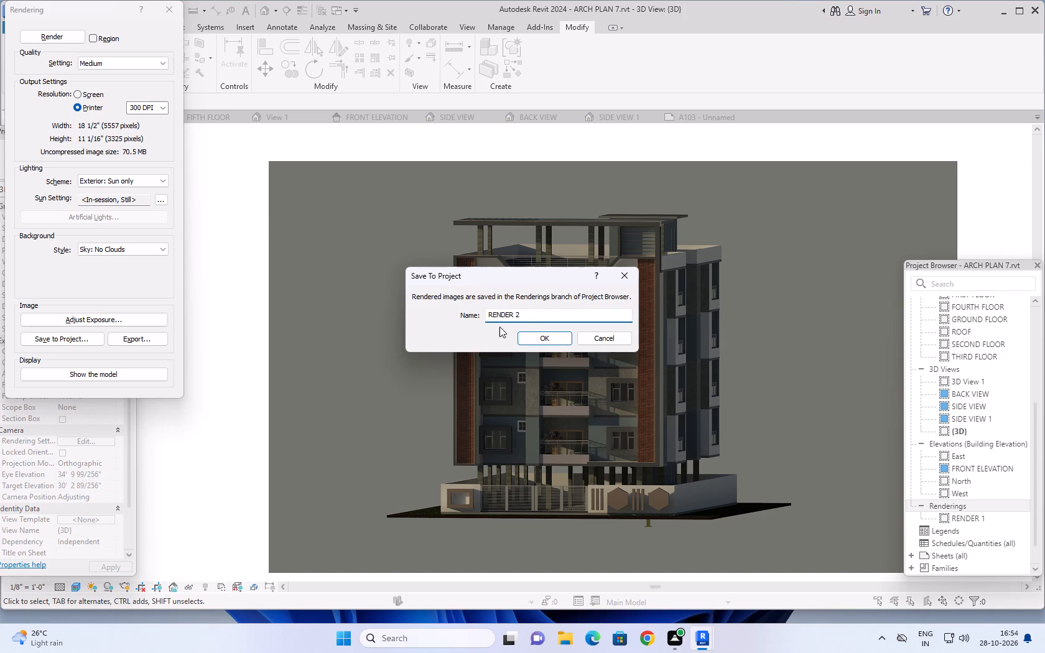
pyautogui.click(547, 340)
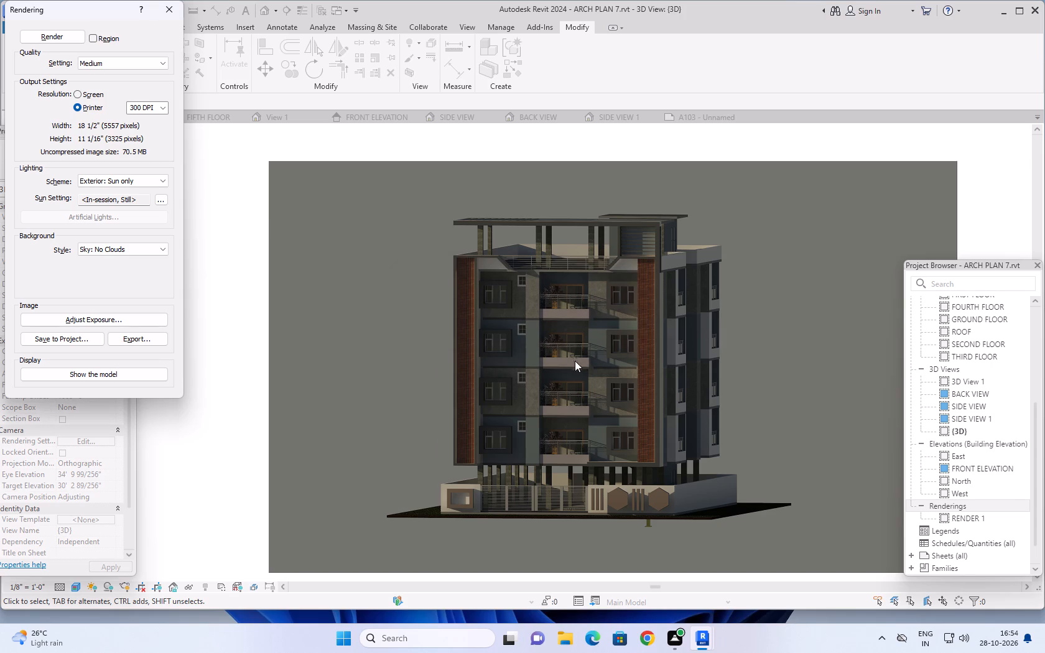
# Examine the rendered image of the front facade up close and as a whole, and close the Rendering dialog.
pyautogui.scroll(-1, 650, 381)
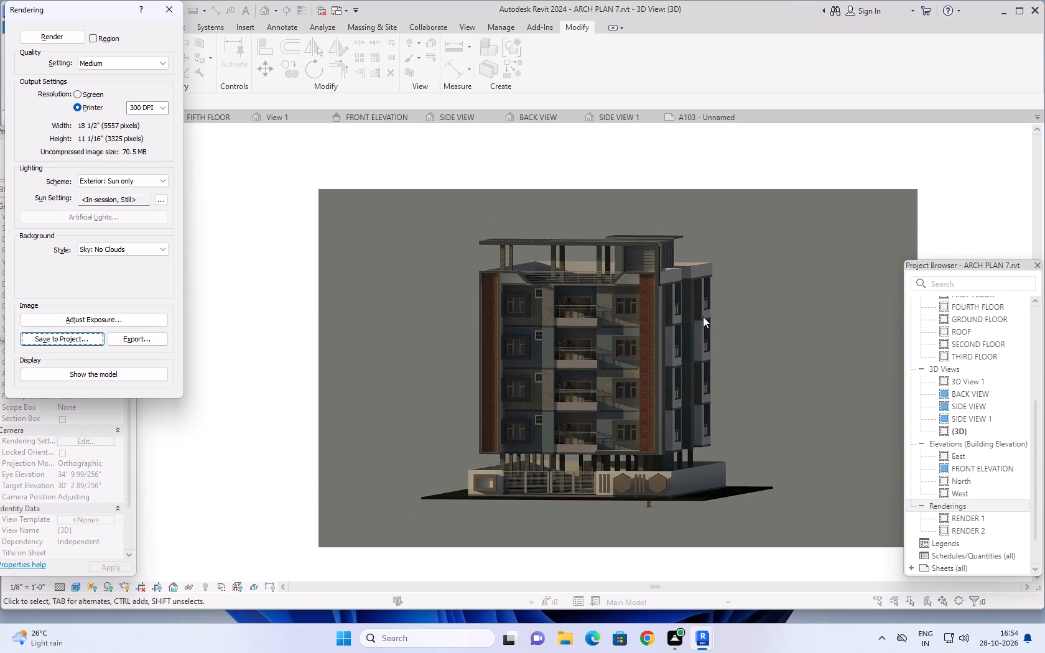
pyautogui.scroll(1, 527, 323)
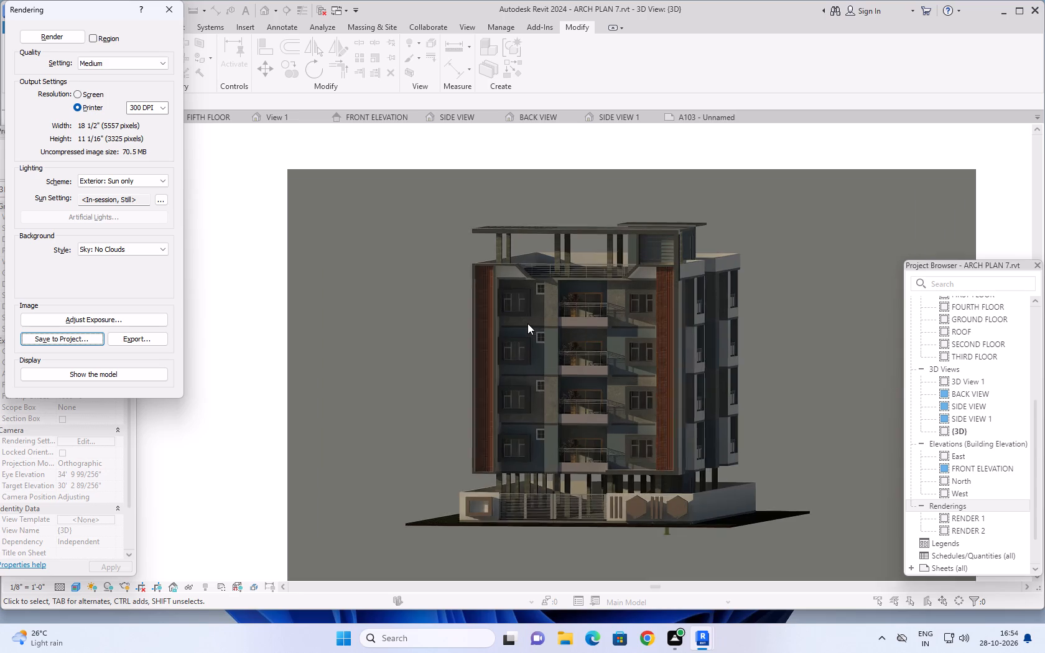
pyautogui.scroll(3, 527, 323)
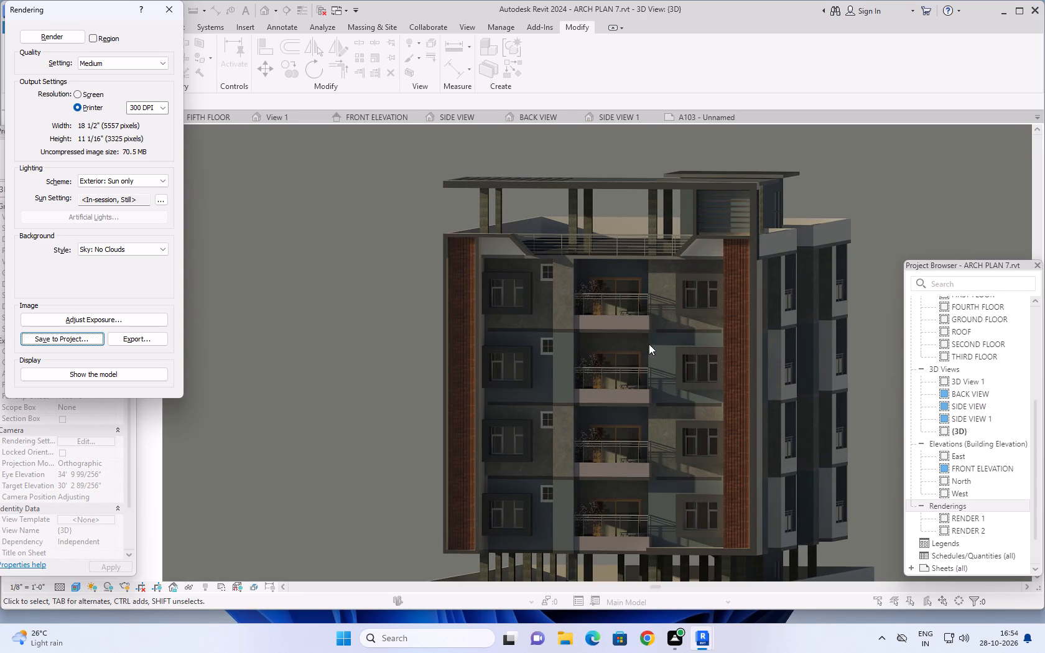
pyautogui.scroll(-4, 653, 345)
pyautogui.scroll(-1, 708, 369)
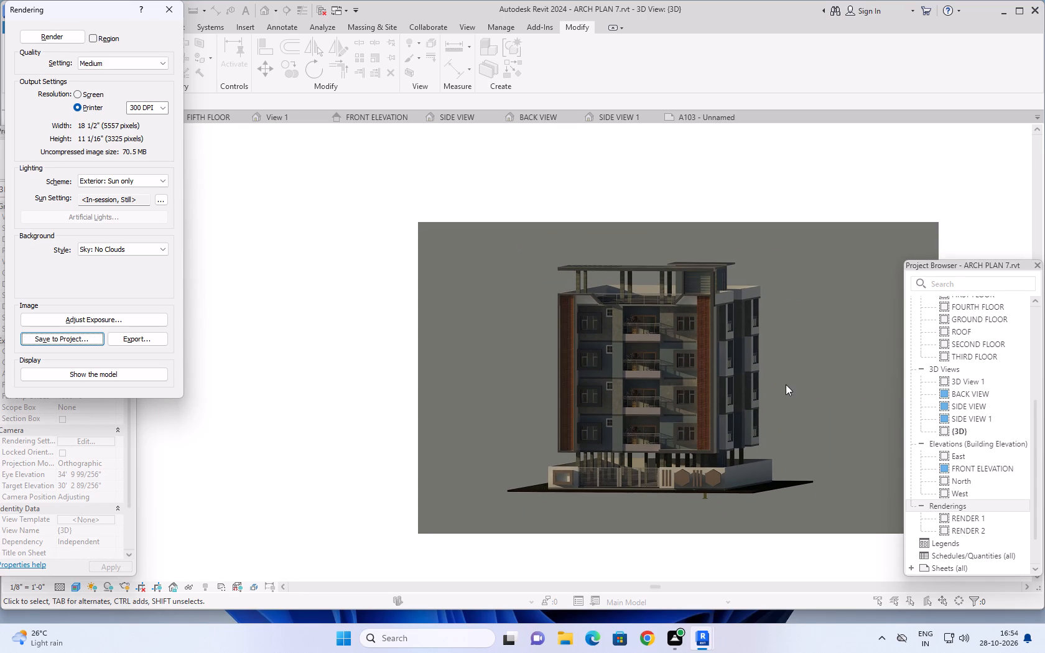
pyautogui.moveTo(786, 384); pyautogui.dragTo(592, 367, button='middle')
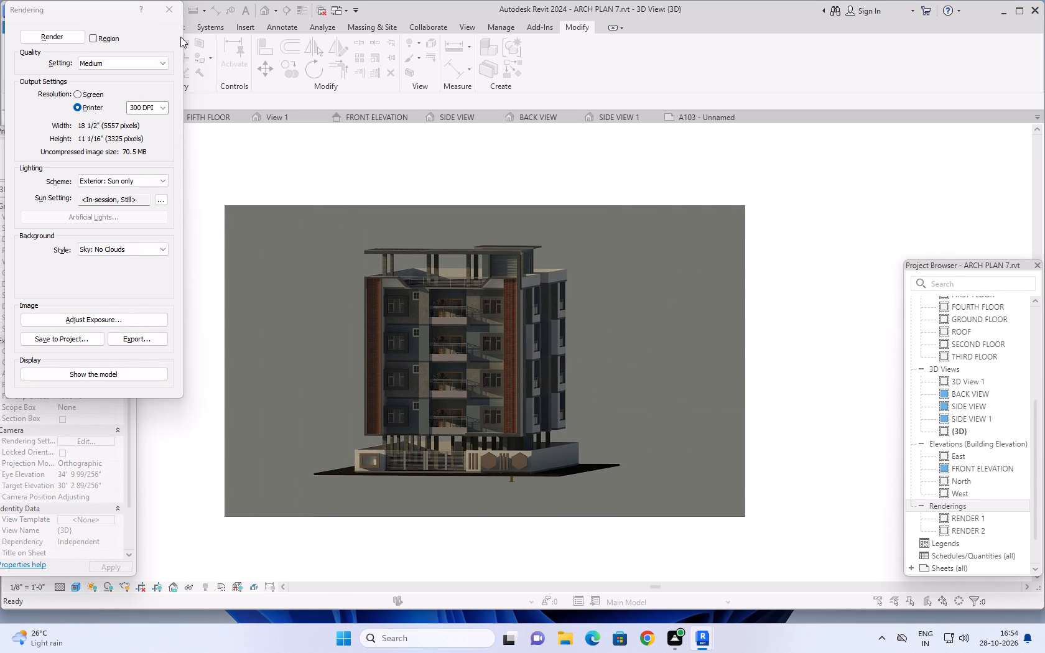
pyautogui.click(174, 11)
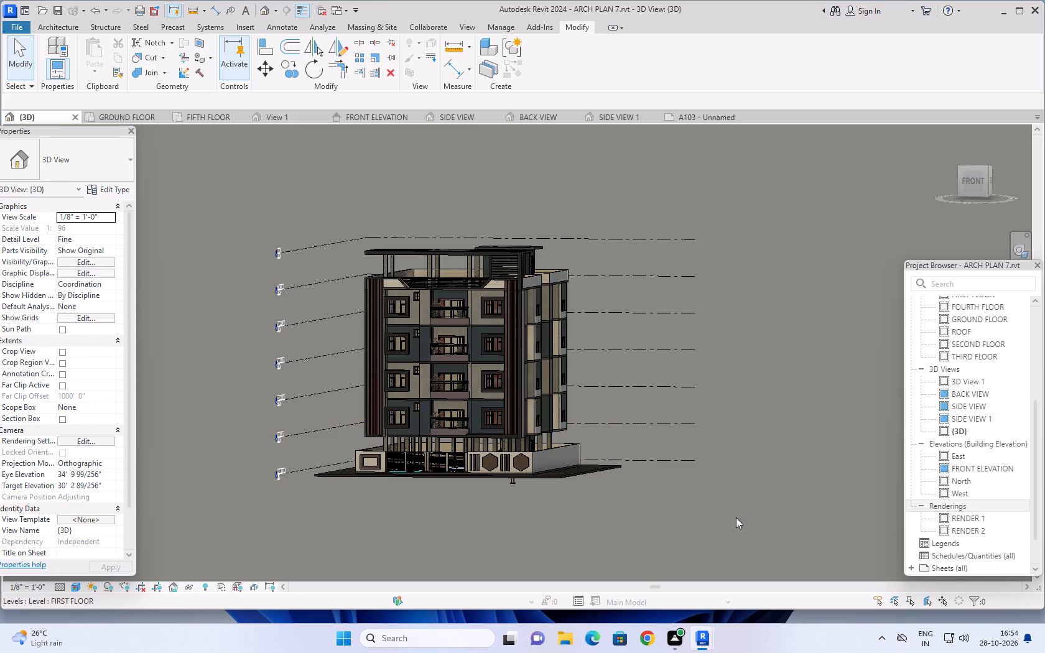
# Orient the {3D} view to a raised front-right angle showing the building's roof, front facade and right side.
pyautogui.moveTo(735, 516); pyautogui.dragTo(783, 503, button='middle')
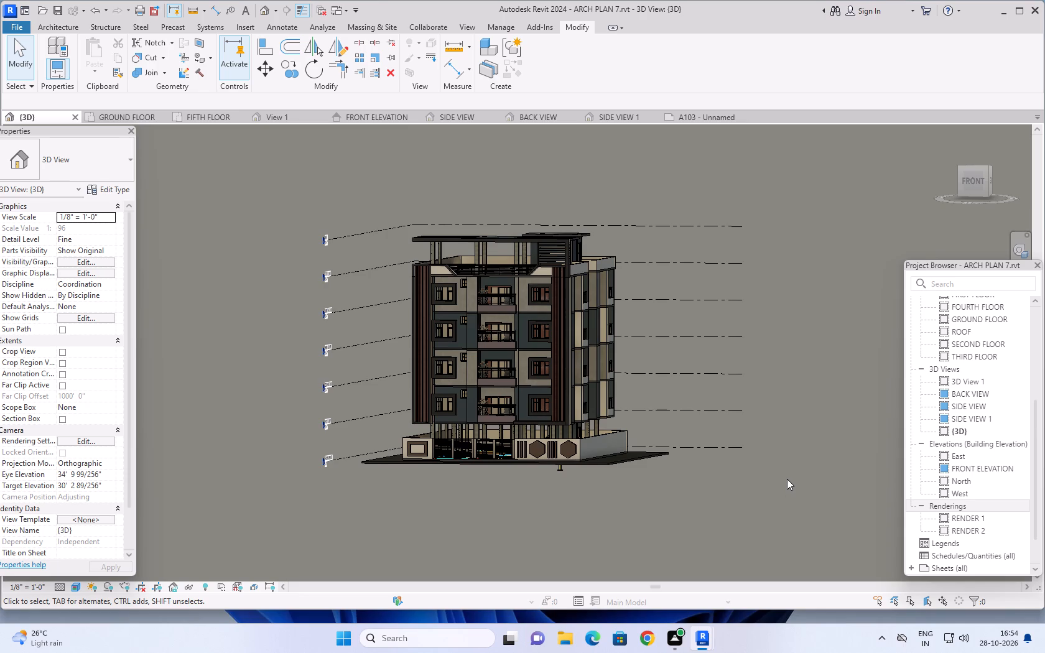
pyautogui.keyDown('shift'); pyautogui.moveTo(724, 500); pyautogui.dragTo(766, 479, button='middle'); pyautogui.keyUp('shift')
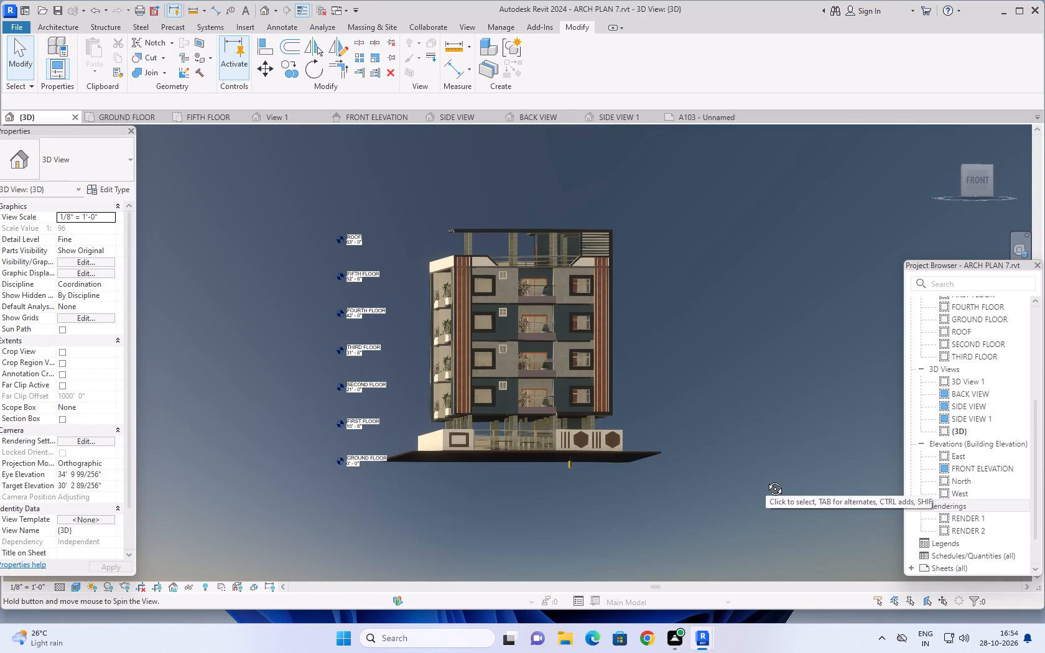
pyautogui.keyDown('shift'); pyautogui.moveTo(766, 479); pyautogui.dragTo(751, 506, button='middle'); pyautogui.keyUp('shift')
pyautogui.scroll(-3, 755, 486)
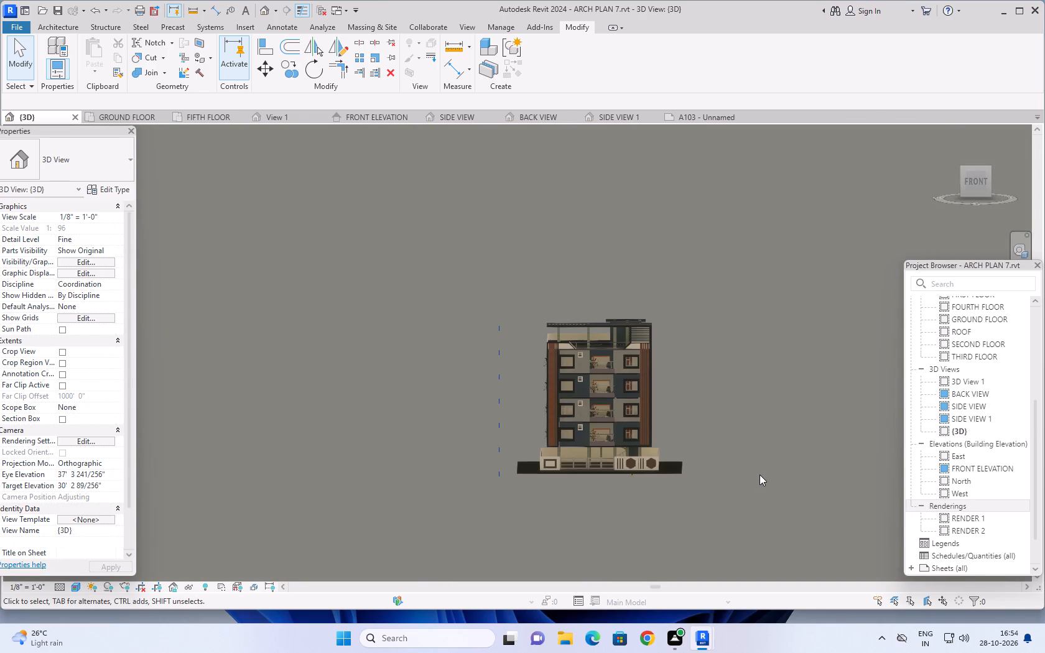
pyautogui.scroll(-3, 759, 475)
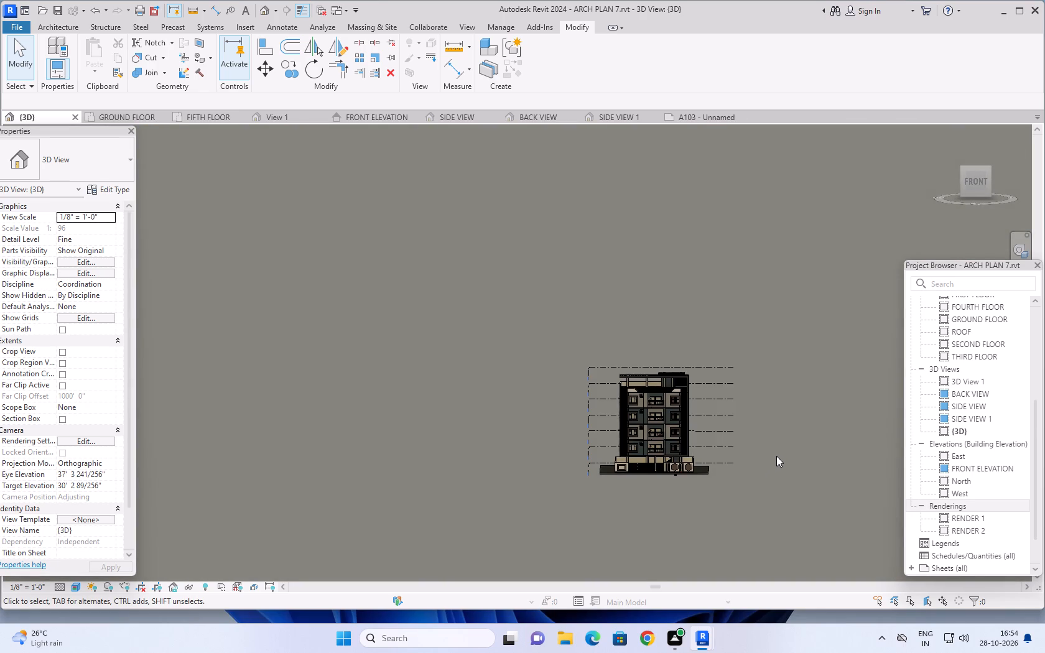
pyautogui.keyDown('shift'); pyautogui.moveTo(777, 463); pyautogui.dragTo(779, 544, button='middle'); pyautogui.keyUp('shift')
pyautogui.keyDown('shift'); pyautogui.scroll(-1, 777, 470); pyautogui.keyUp('shift')
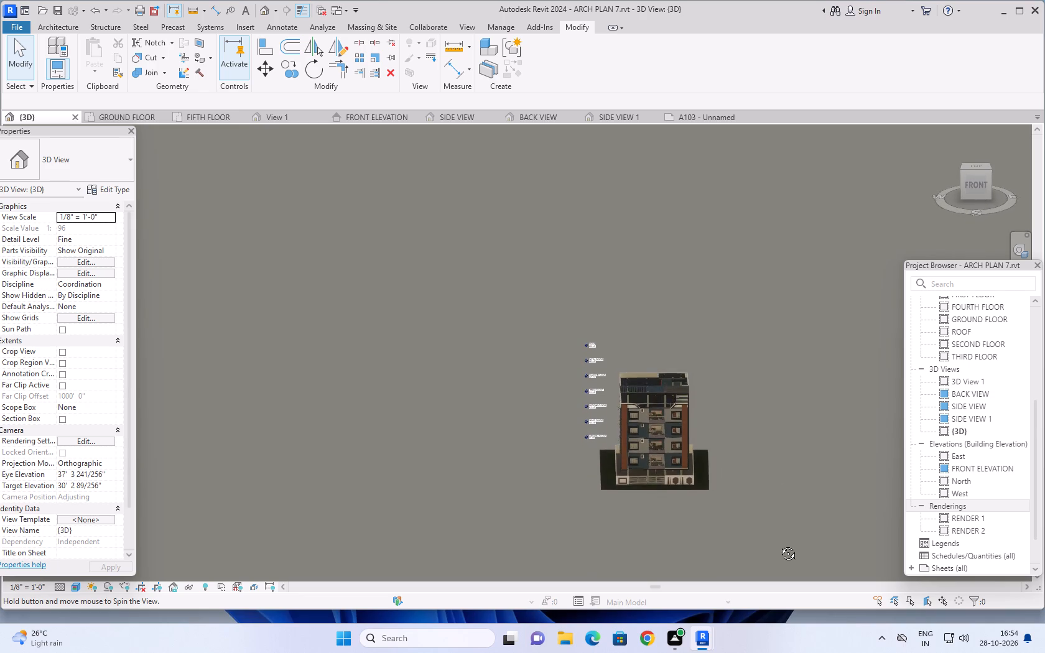
pyautogui.keyDown('shift'); pyautogui.moveTo(779, 544); pyautogui.dragTo(715, 529, button='middle'); pyautogui.keyUp('shift')
pyautogui.scroll(2, 786, 451)
pyautogui.moveTo(796, 413); pyautogui.dragTo(796, 403, button='middle')
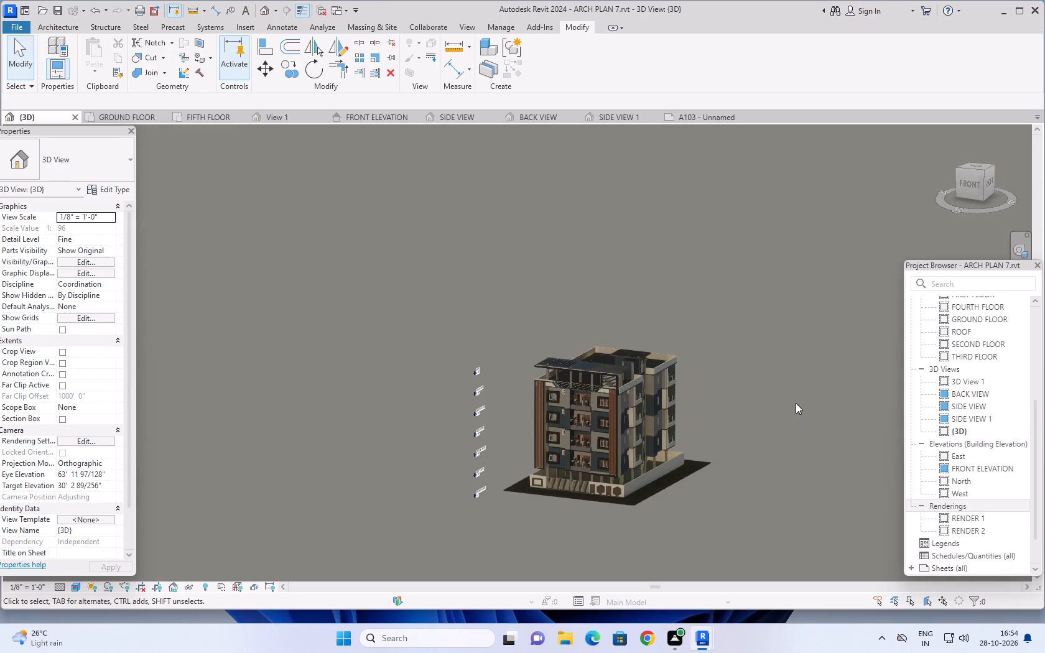
pyautogui.moveTo(796, 403); pyautogui.dragTo(809, 349, button='middle')
pyautogui.keyDown('shift'); pyautogui.moveTo(797, 348); pyautogui.dragTo(784, 467, button='middle'); pyautogui.keyUp('shift')
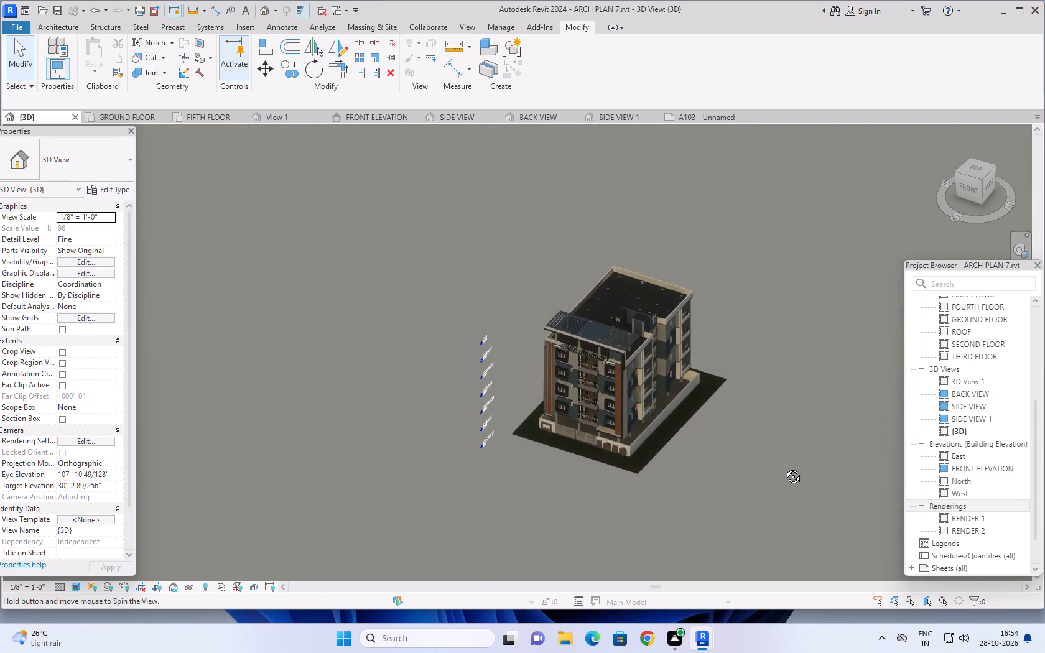
pyautogui.keyDown('shift'); pyautogui.moveTo(784, 467); pyautogui.dragTo(774, 463, button='middle'); pyautogui.keyUp('shift')
pyautogui.scroll(3, 771, 409)
pyautogui.moveTo(778, 371); pyautogui.dragTo(780, 369, button='middle')
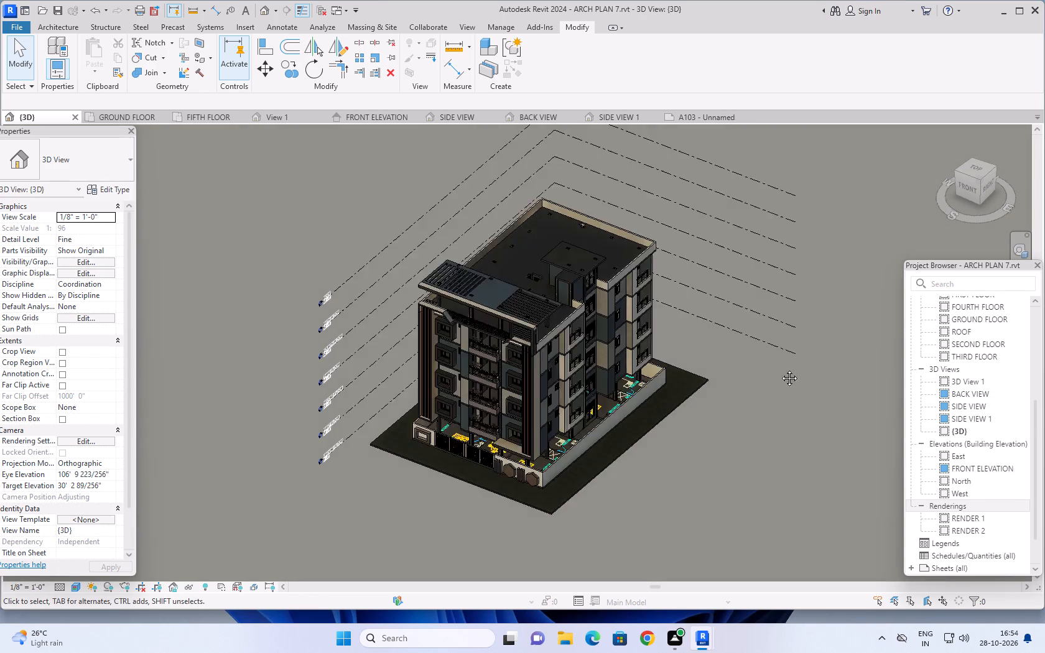
pyautogui.moveTo(780, 369); pyautogui.dragTo(852, 385, button='middle')
pyautogui.keyDown('shift'); pyautogui.moveTo(850, 387); pyautogui.dragTo(840, 376, button='middle'); pyautogui.keyUp('shift')
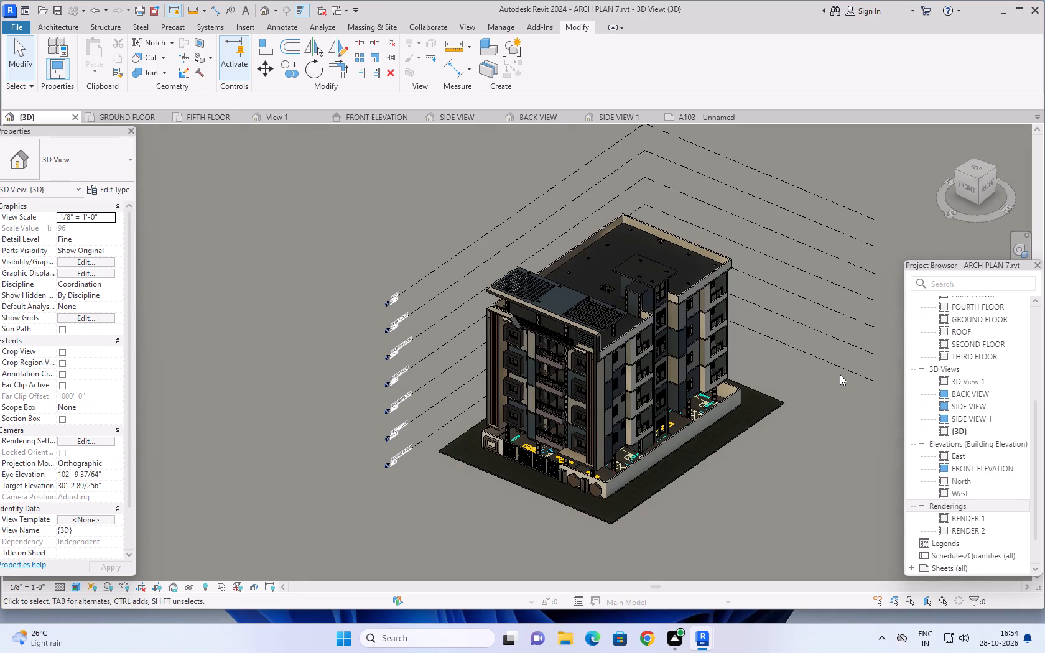
pyautogui.scroll(1, 840, 374)
pyautogui.moveTo(840, 374); pyautogui.dragTo(856, 368, button='middle')
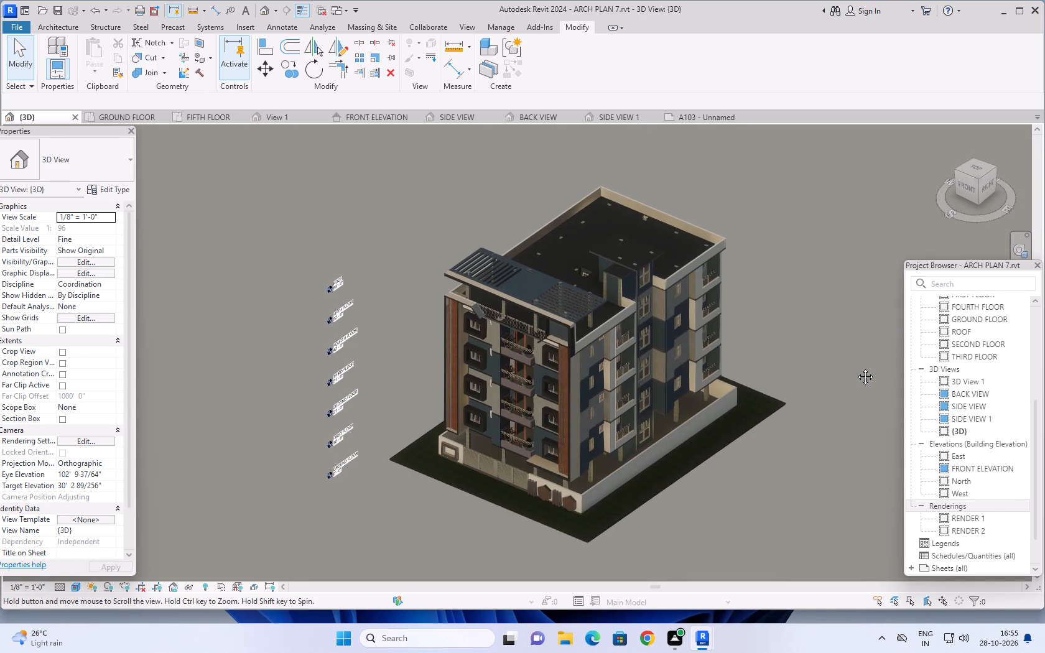
pyautogui.moveTo(856, 368); pyautogui.dragTo(870, 364, button='middle')
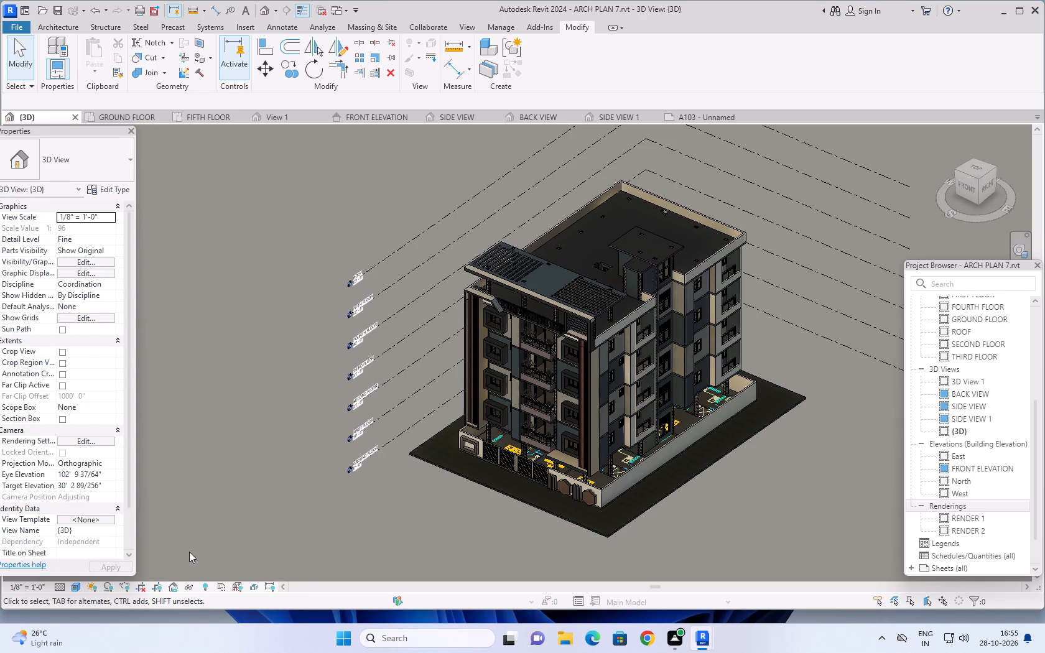
# Set the {3D} view's background to None in the Graphic Display Options and apply it.
pyautogui.click(80, 587)
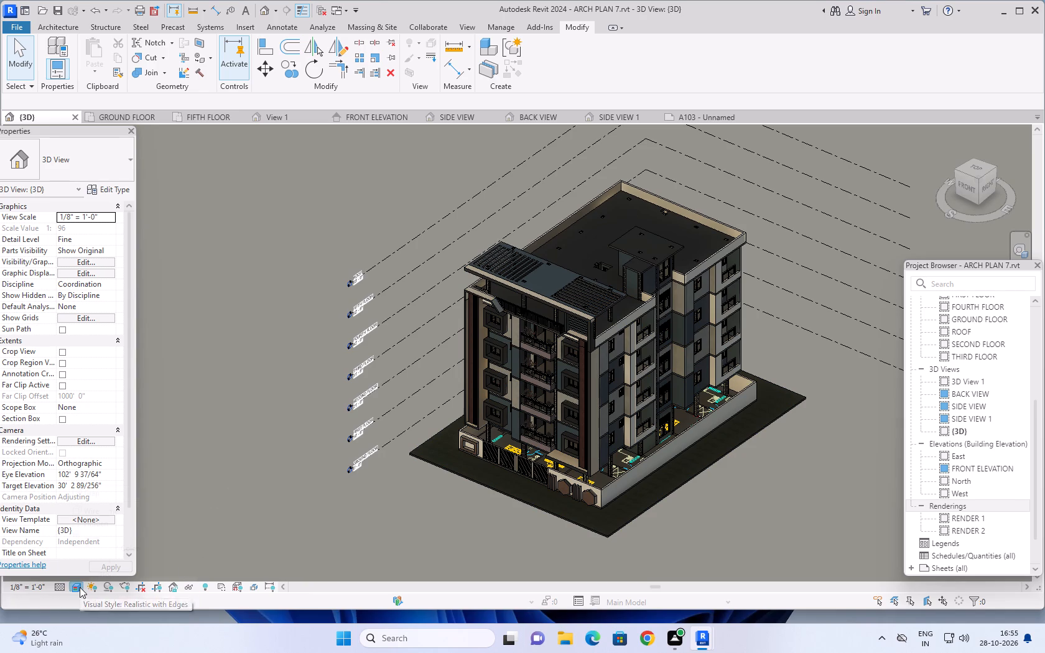
pyautogui.click(129, 493)
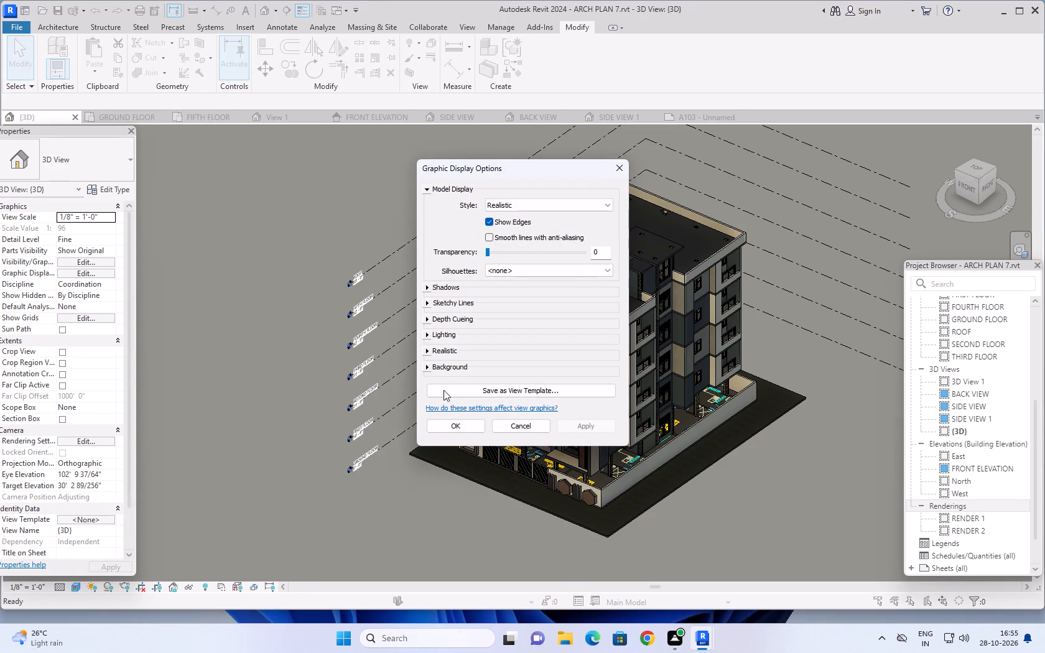
pyautogui.click(450, 367)
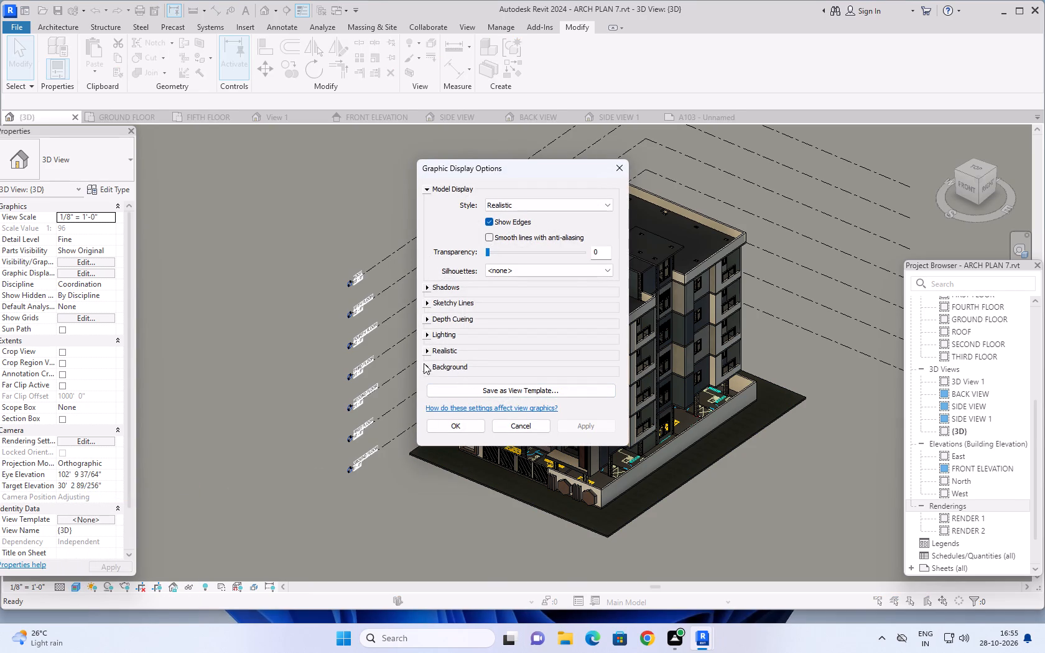
pyautogui.click(426, 369)
pyautogui.click(503, 388)
pyautogui.click(513, 396)
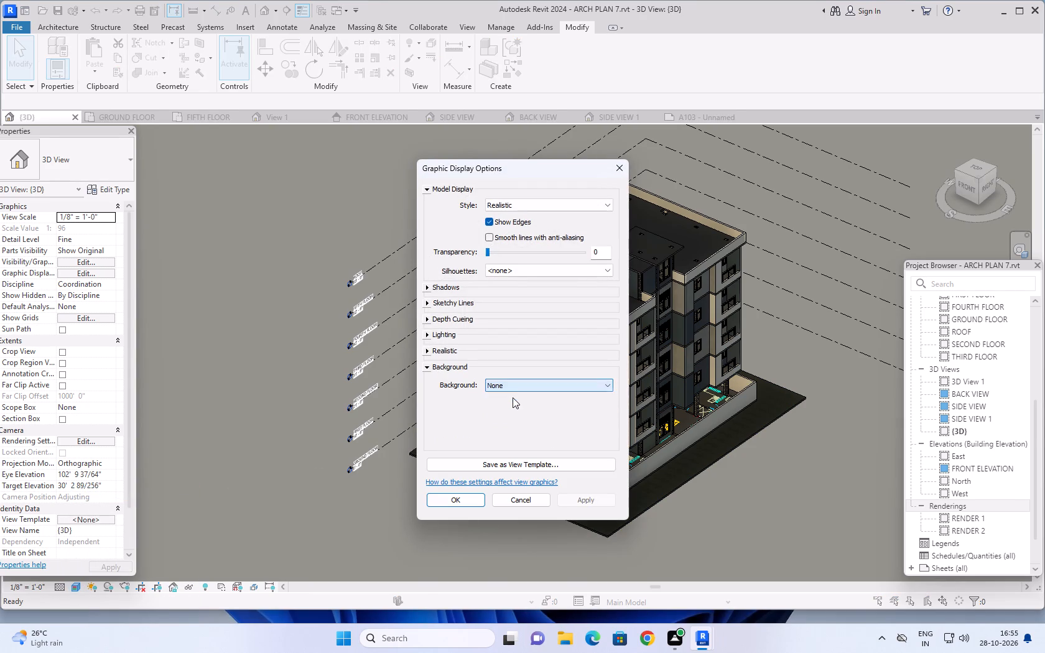
pyautogui.click(598, 499)
pyautogui.click(450, 501)
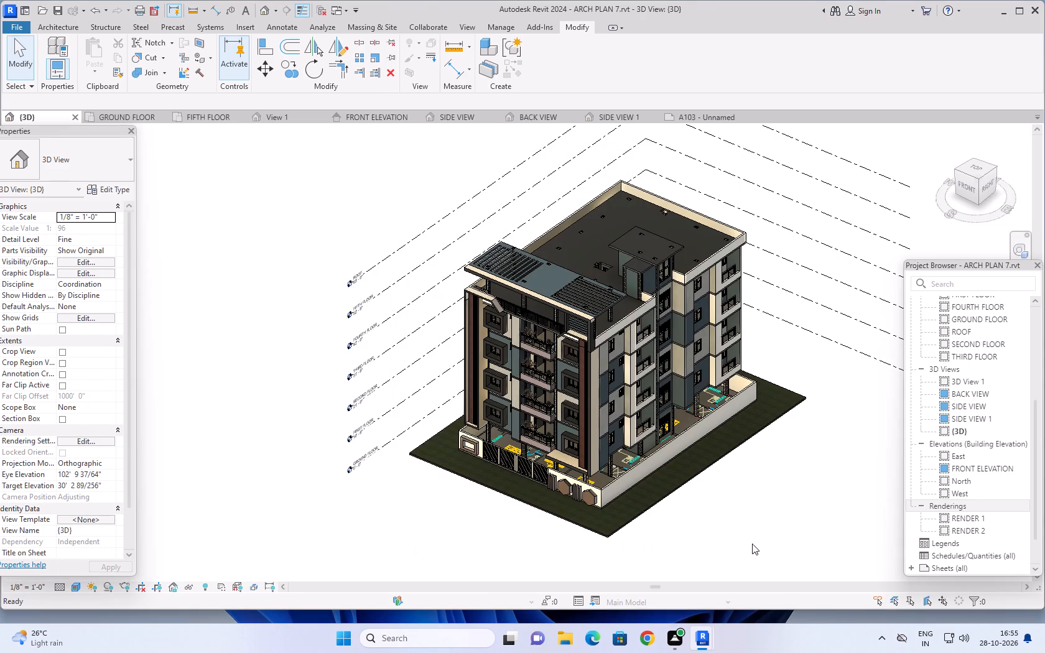
# Frame the whole building from a slightly higher front-right aerial angle and start rendering the {3D} view with the existing Medium, 300 DPI settings.
pyautogui.moveTo(771, 491); pyautogui.dragTo(750, 503, button='middle')
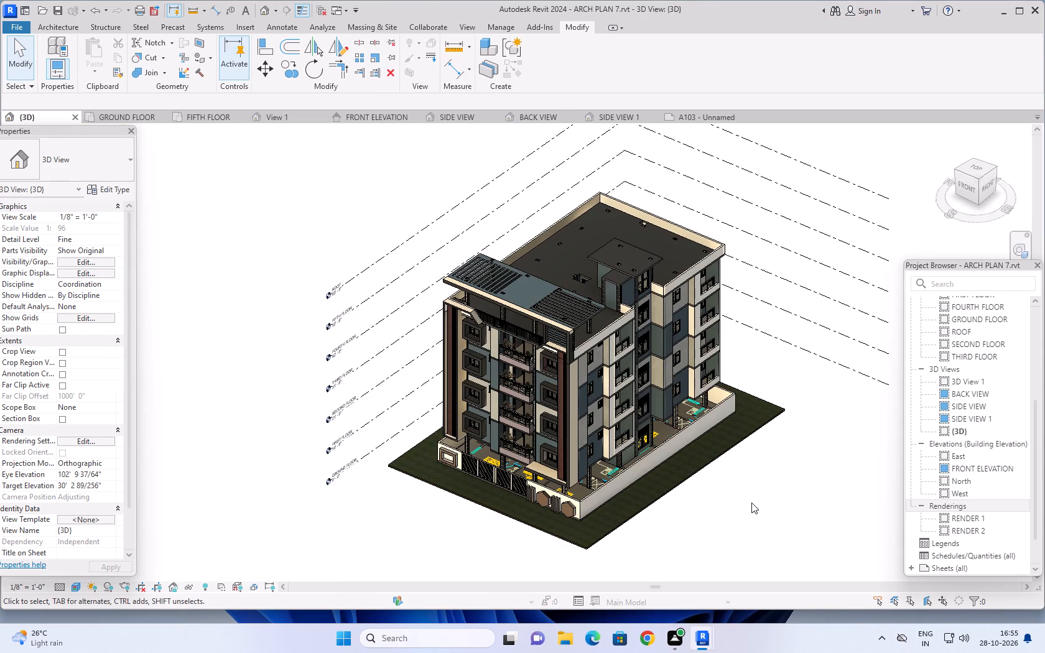
pyautogui.keyDown('shift'); pyautogui.moveTo(749, 504); pyautogui.dragTo(742, 523, button='middle'); pyautogui.keyUp('shift')
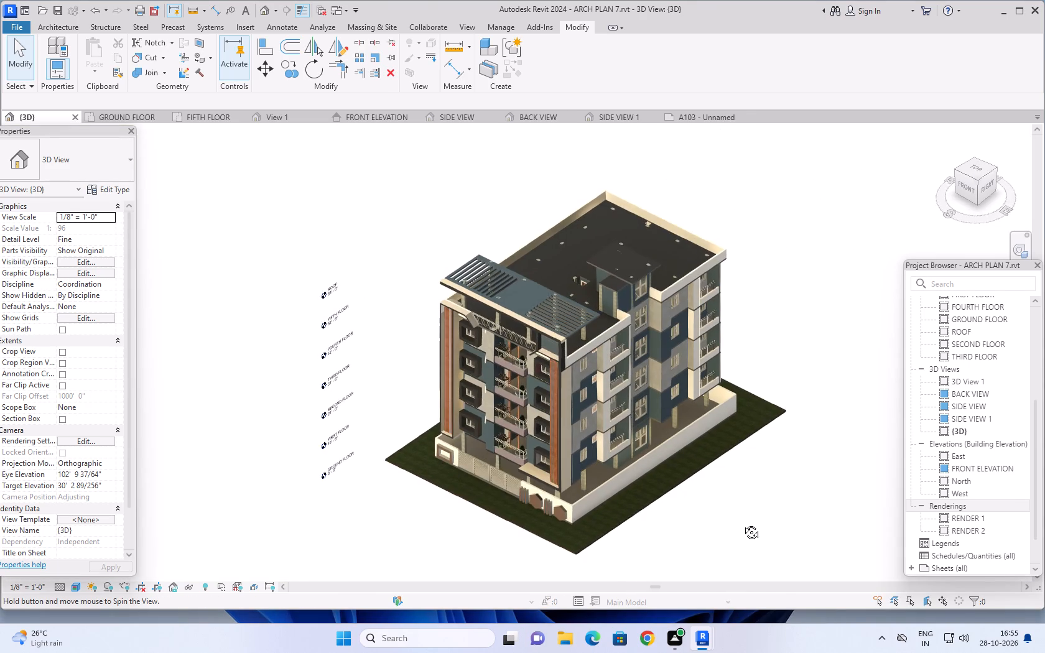
pyautogui.keyDown('shift'); pyautogui.moveTo(742, 523); pyautogui.dragTo(740, 544, button='middle'); pyautogui.keyUp('shift')
pyautogui.scroll(1, 750, 511)
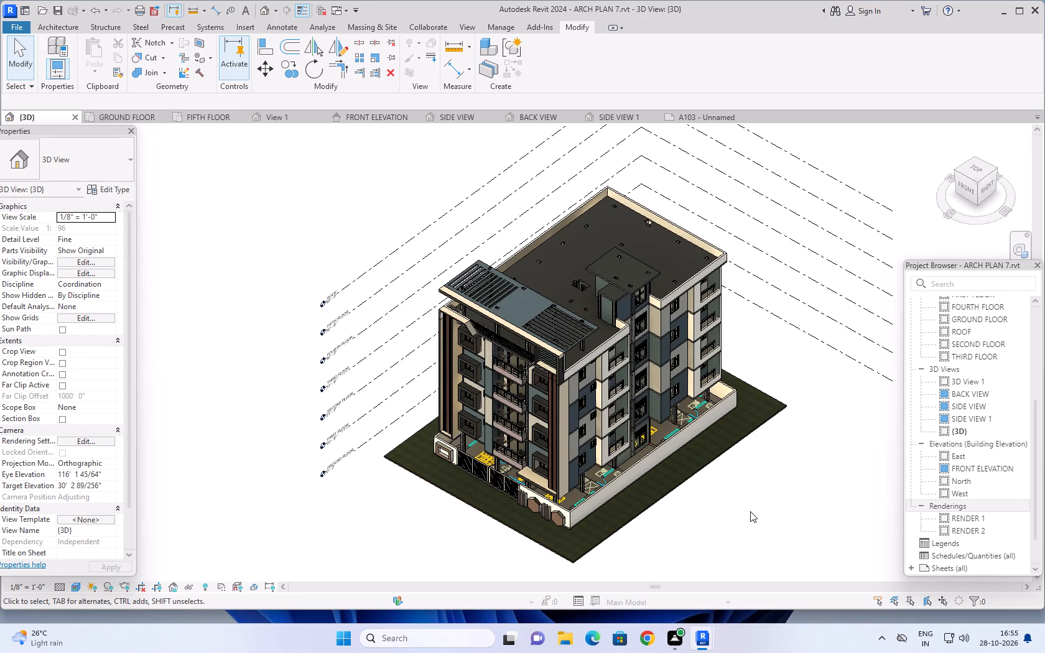
pyautogui.moveTo(757, 500); pyautogui.dragTo(799, 511, button='middle')
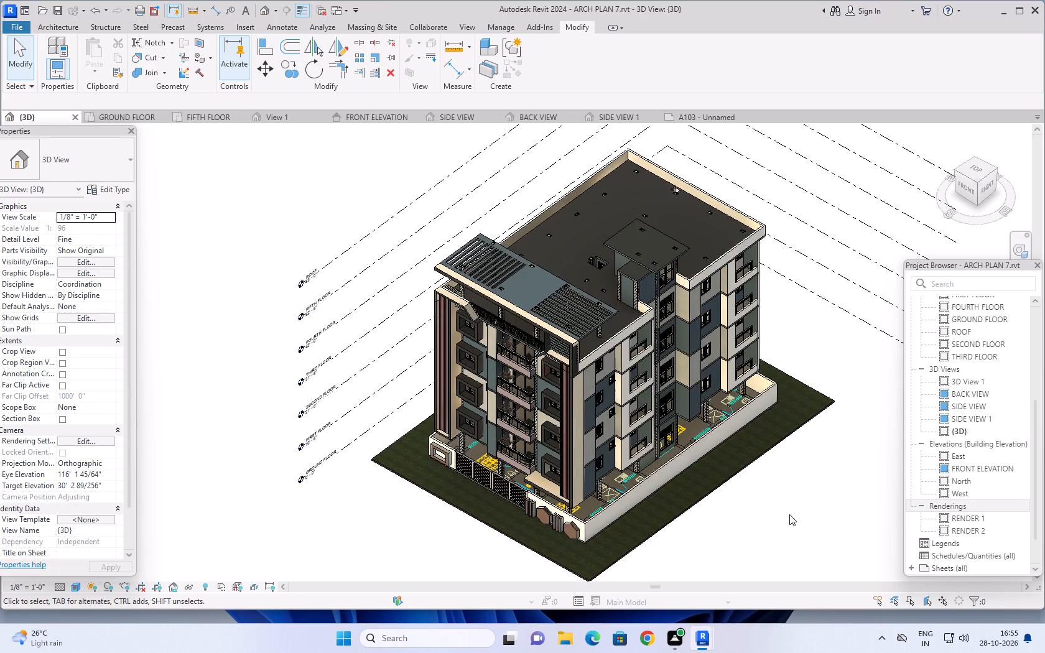
pyautogui.scroll(-1, 783, 516)
pyautogui.moveTo(774, 516); pyautogui.dragTo(764, 514, button='middle')
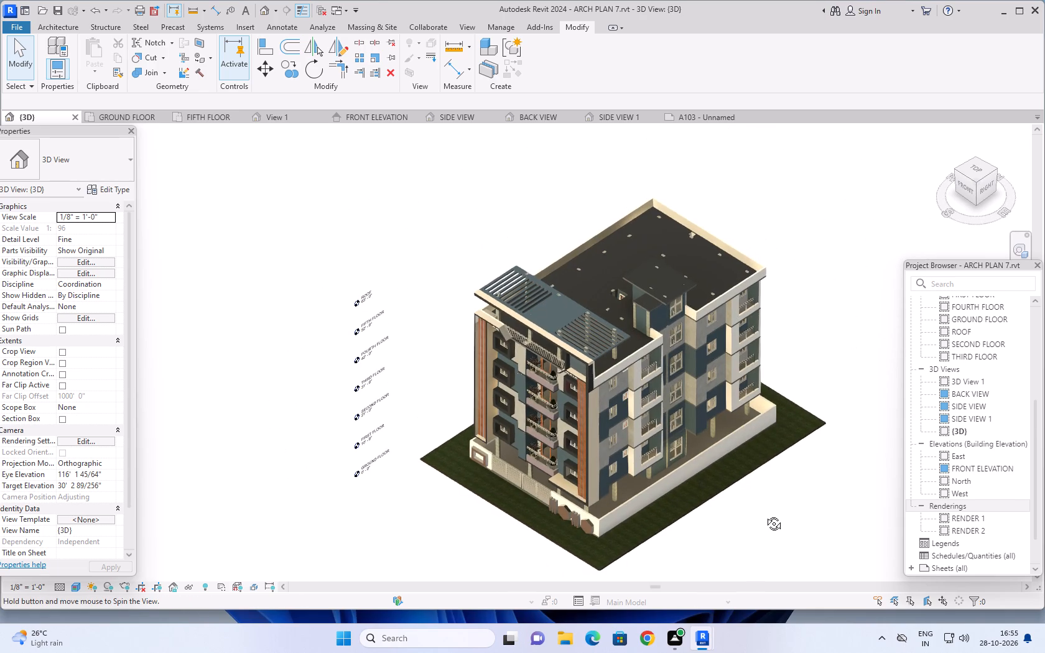
pyautogui.moveTo(764, 514); pyautogui.dragTo(765, 515, button='middle')
pyautogui.scroll(1, 768, 516)
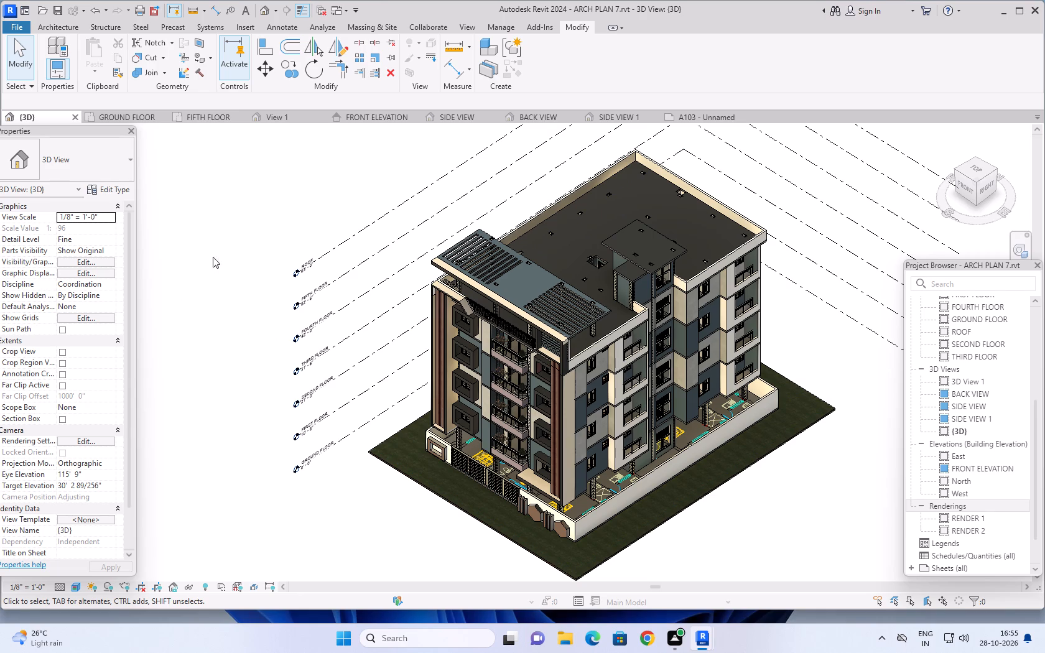
pyautogui.write('RR')
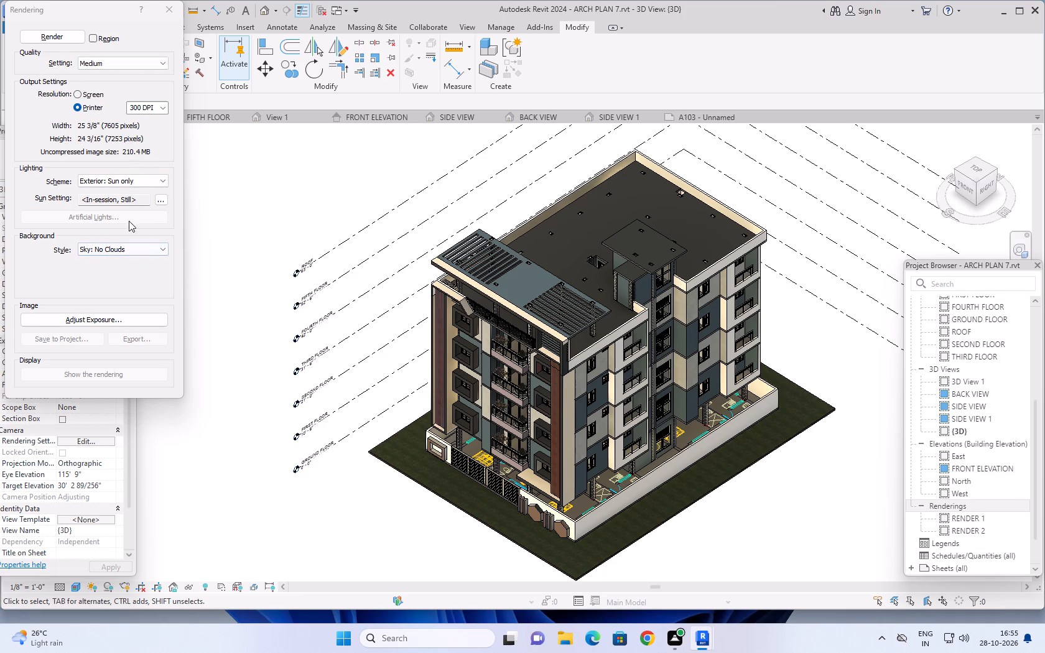
pyautogui.click(62, 35)
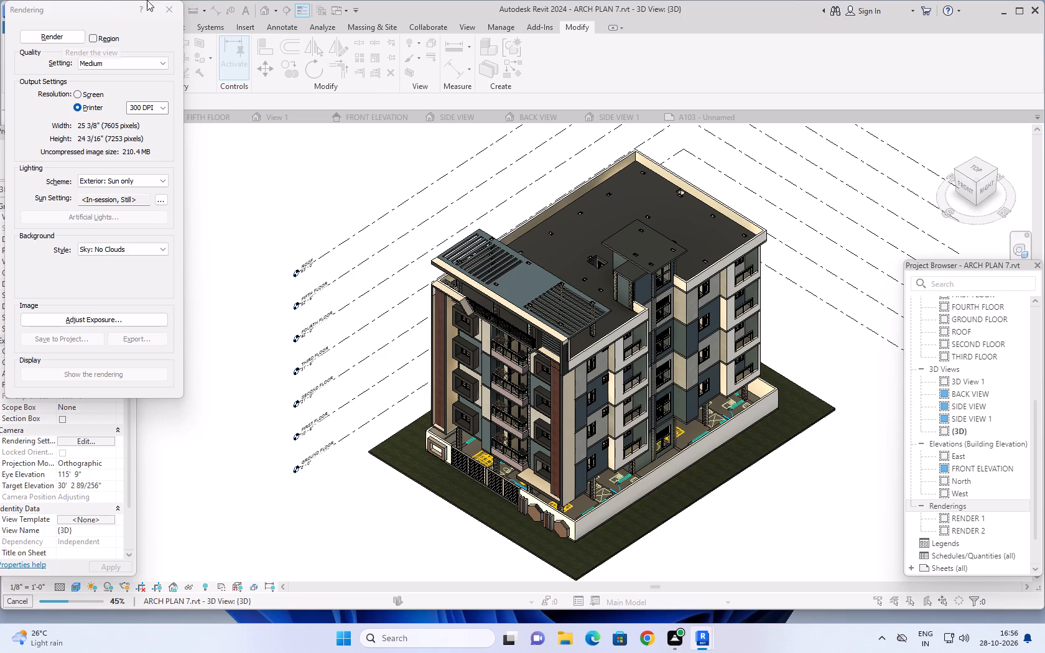
pyautogui.click(50, 35)
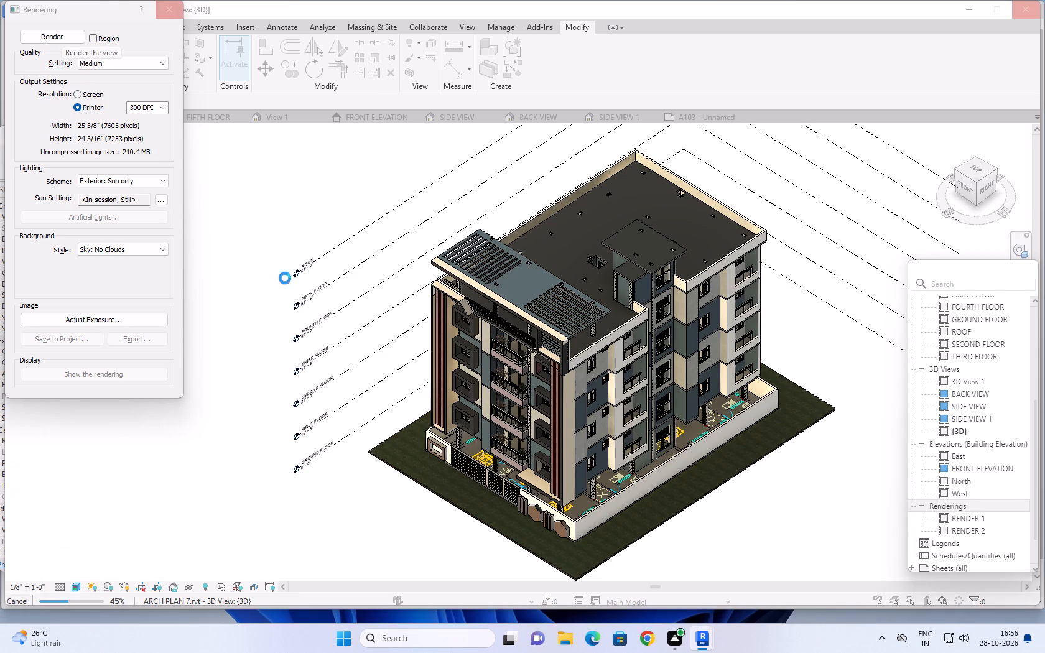
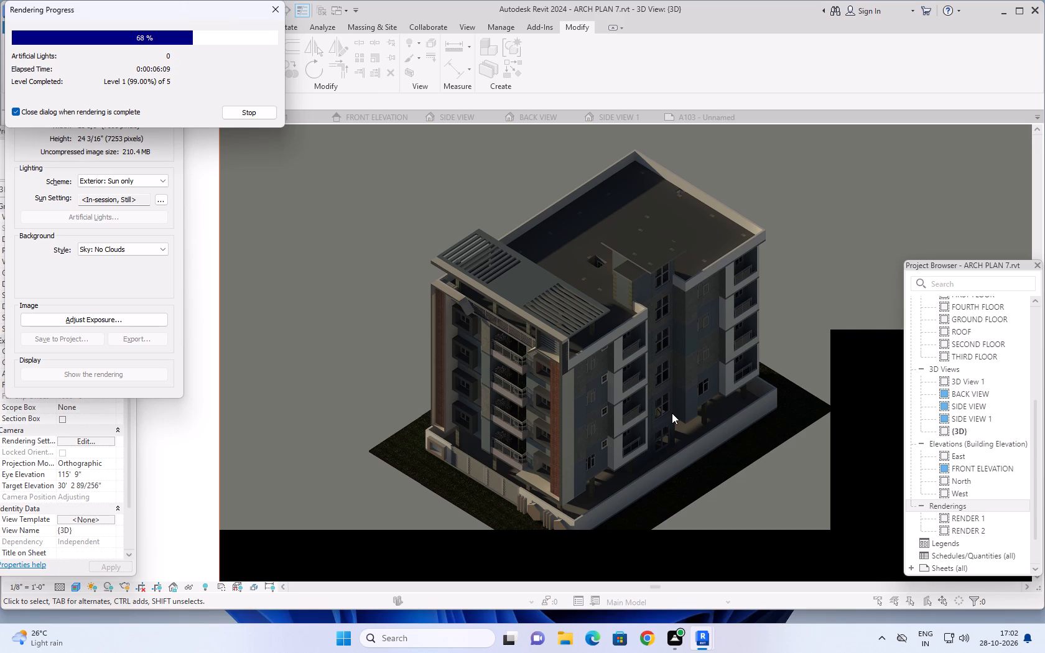
# Wait for the {3D} rendering to finish, then examine the rendered aerial image of the building up close and as a whole.
pyautogui.scroll(-1, 733, 399)
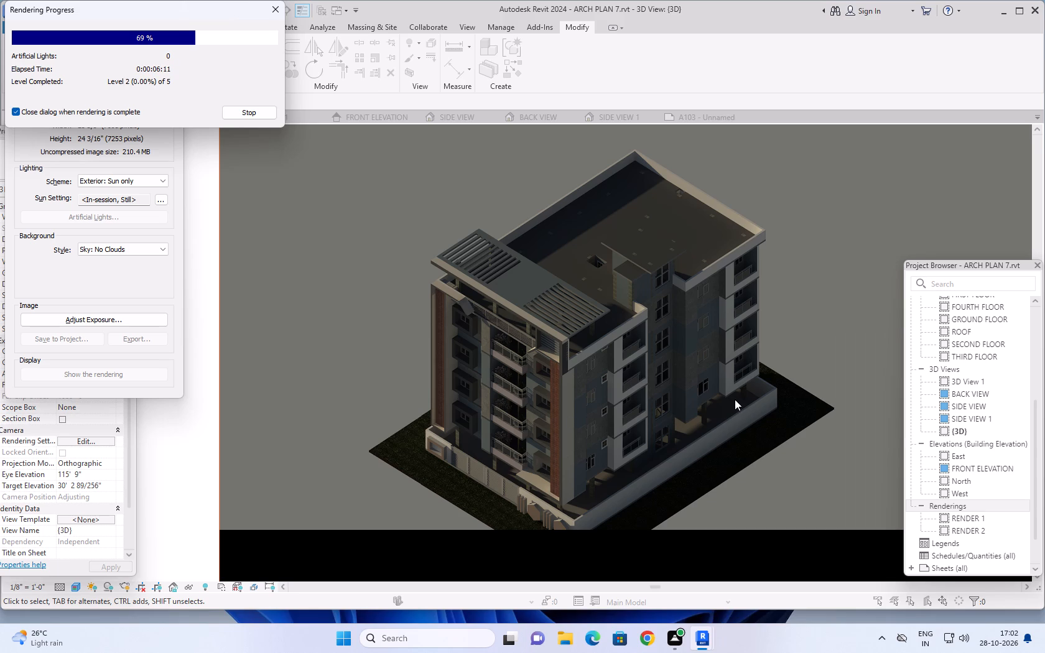
pyautogui.scroll(-2, 739, 405)
pyautogui.scroll(3, 740, 407)
pyautogui.scroll(-3, 741, 407)
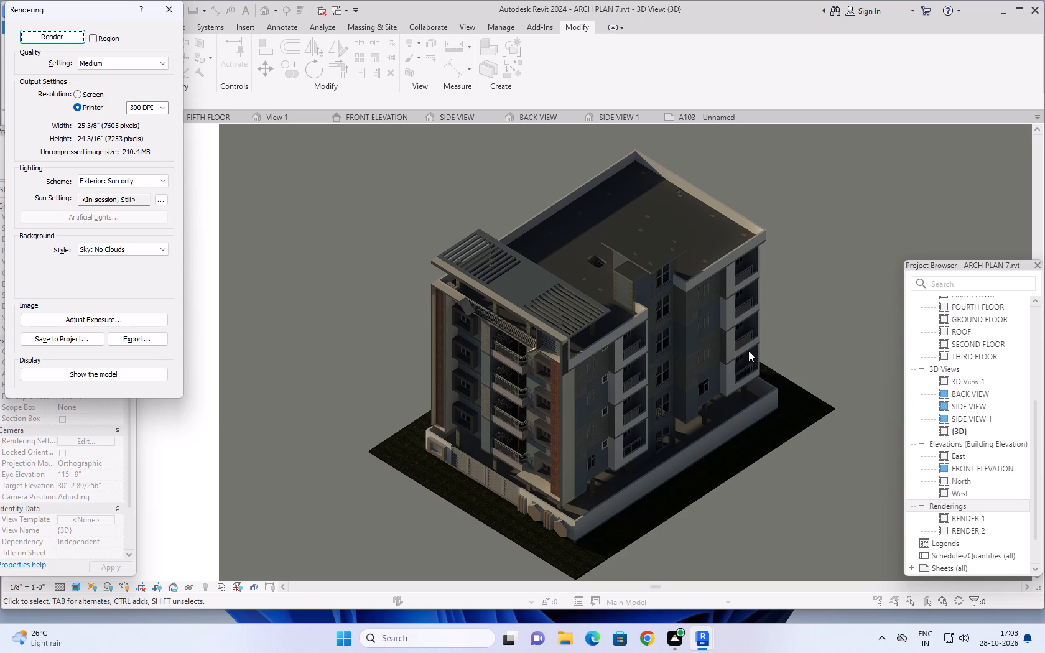
pyautogui.scroll(-1, 778, 308)
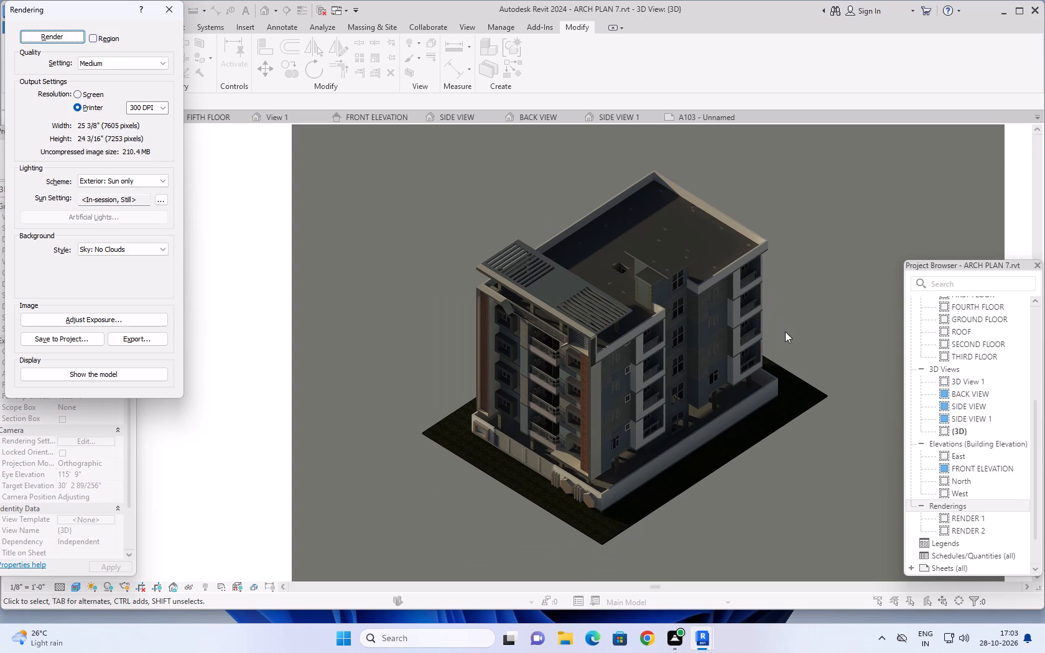
pyautogui.scroll(3, 797, 307)
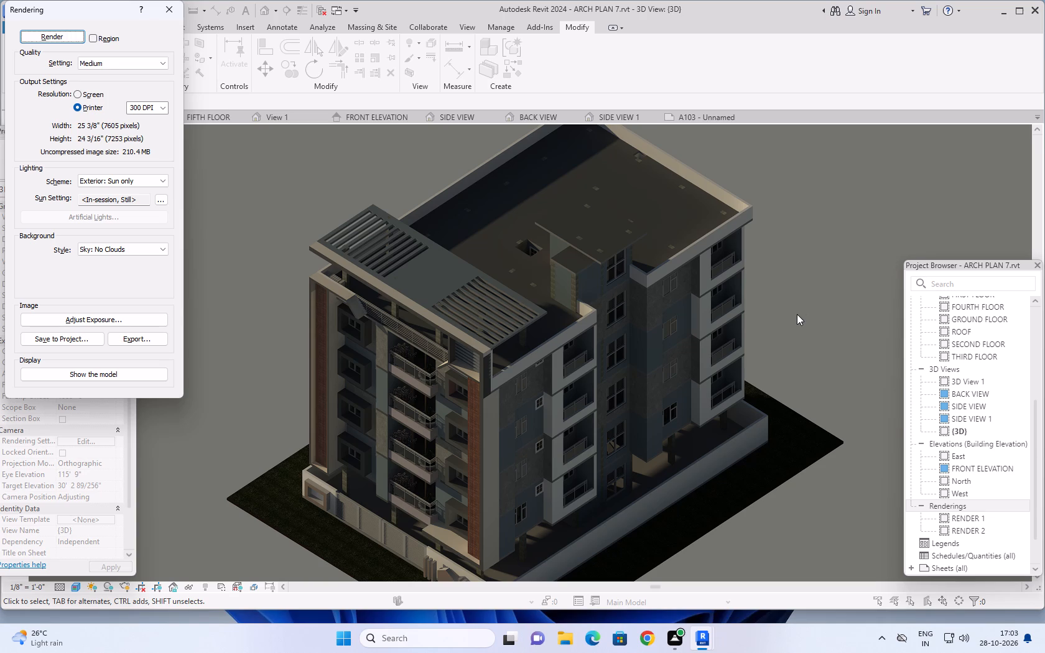
pyautogui.moveTo(810, 327); pyautogui.dragTo(811, 280, button='middle')
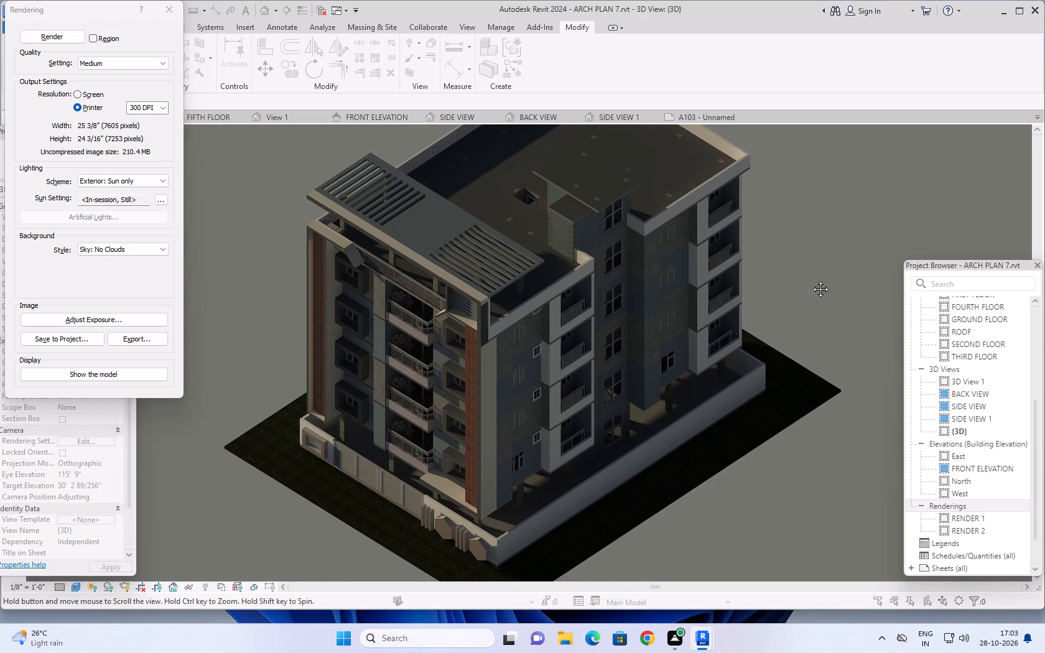
pyautogui.moveTo(811, 280); pyautogui.dragTo(816, 271, button='middle')
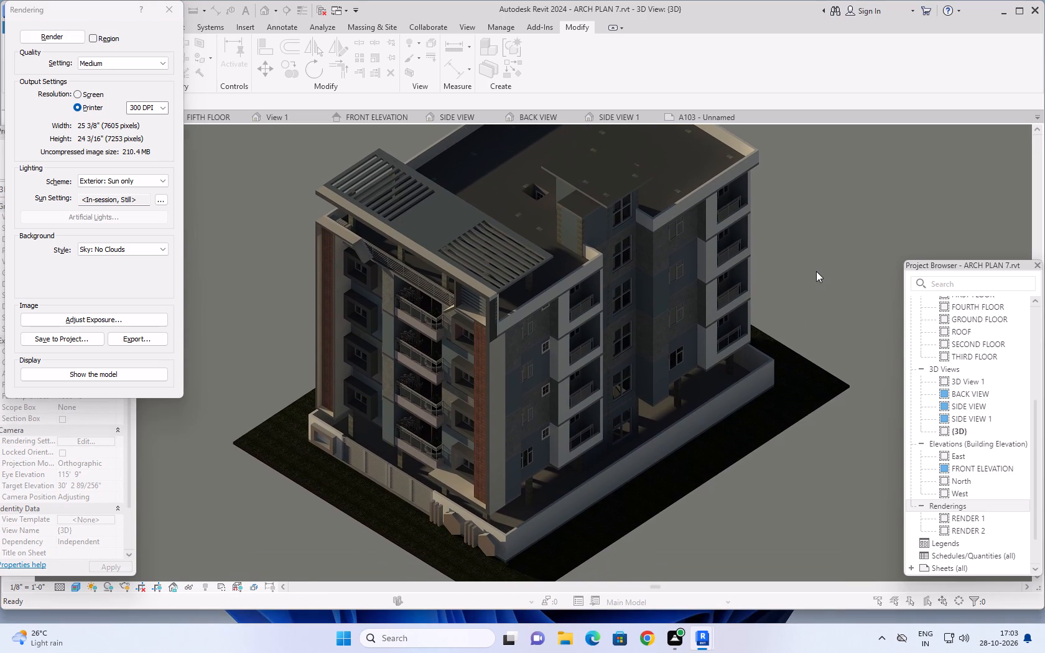
pyautogui.scroll(-1, 816, 271)
pyautogui.moveTo(820, 269); pyautogui.dragTo(781, 290, button='middle')
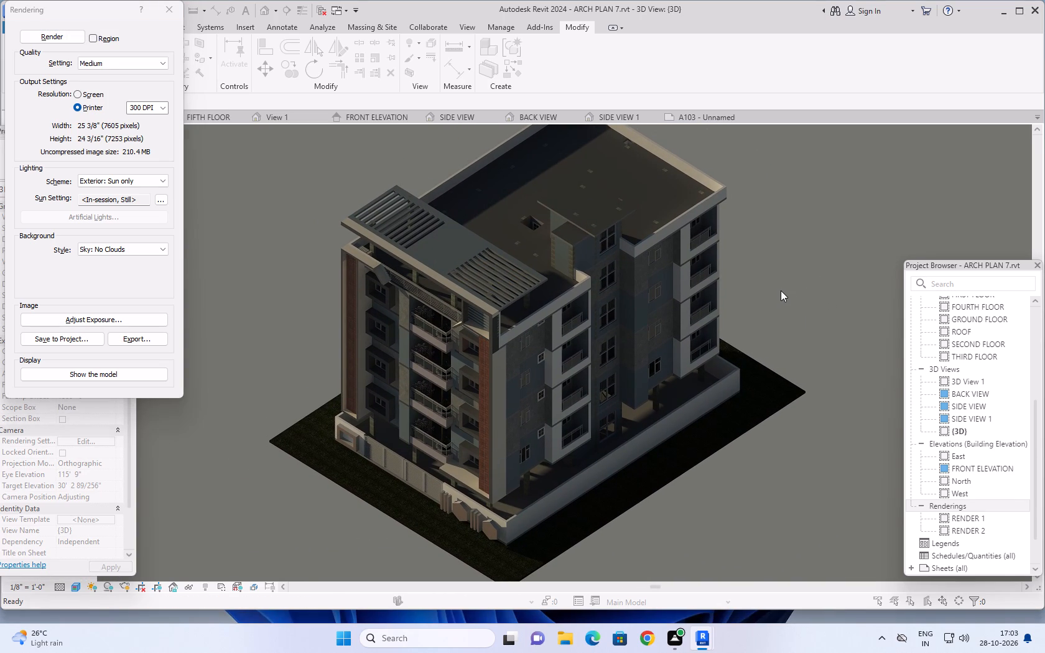
pyautogui.scroll(-1, 781, 290)
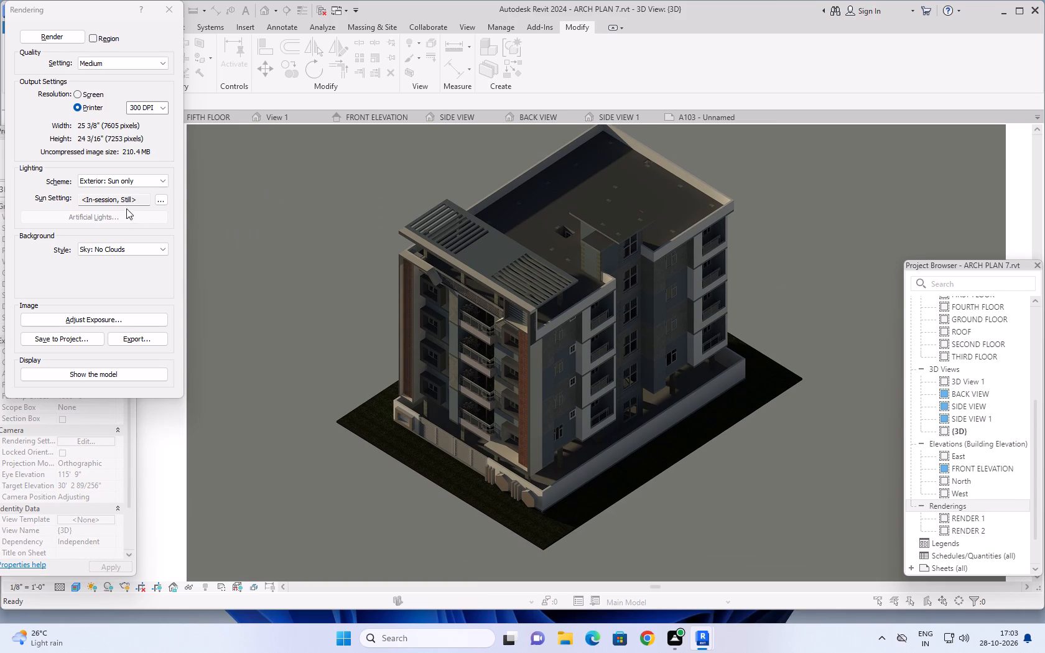
# Save the rendered aerial image to the project as RENDER 3 and close the Rendering dialog.
pyautogui.click(65, 334)
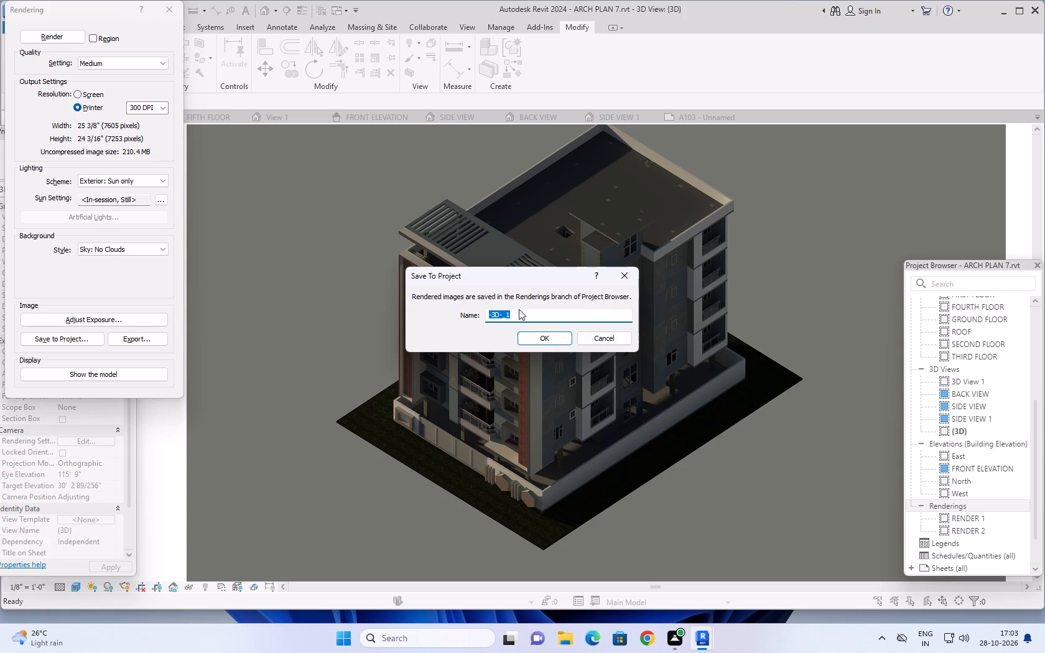
pyautogui.write('RENDER')
pyautogui.press('space')
pyautogui.press('3')
pyautogui.click(562, 340)
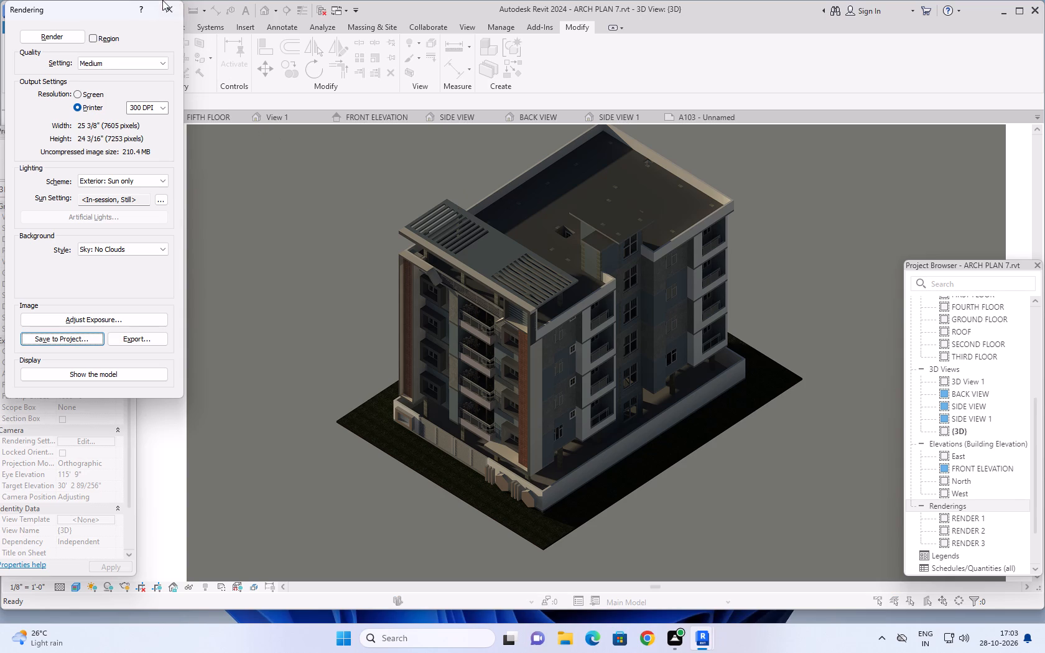
pyautogui.click(172, 14)
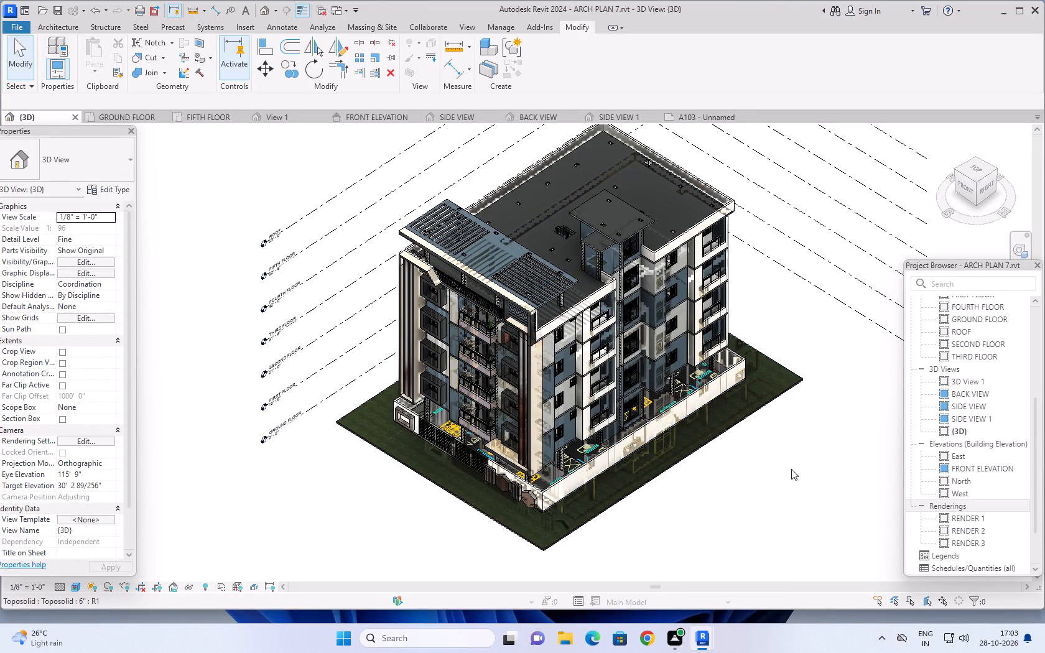
# Examine the building in the {3D} view from the front, right and back, with a check of the FIFTH FLOOR and GROUND FLOOR plans.
pyautogui.moveTo(786, 463); pyautogui.dragTo(774, 439, button='middle')
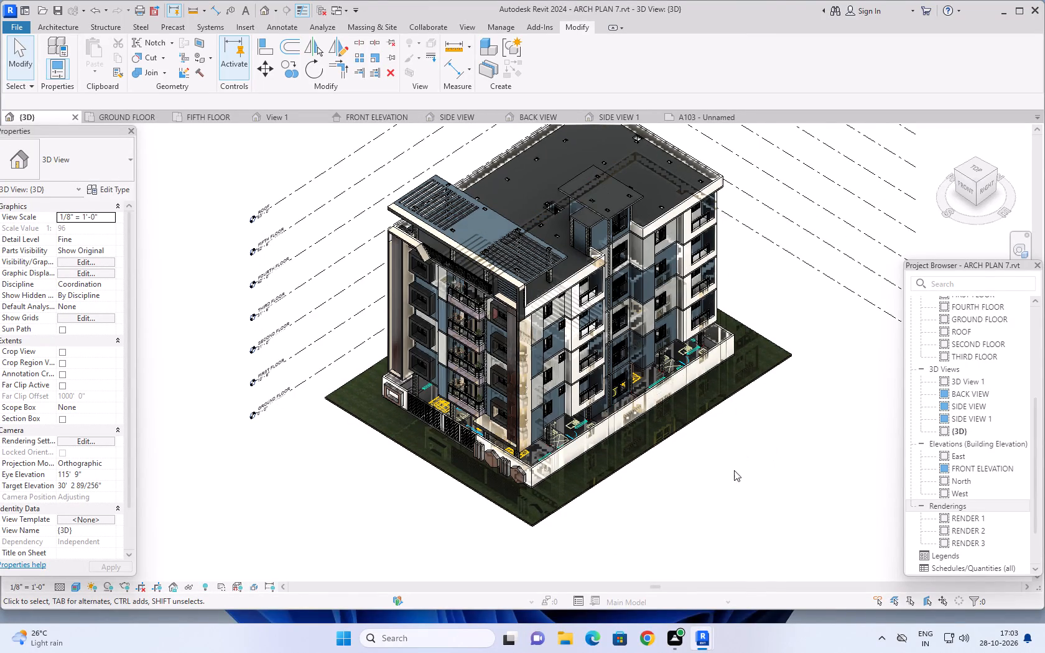
pyautogui.keyDown('shift'); pyautogui.moveTo(734, 470); pyautogui.dragTo(852, 290, button='middle'); pyautogui.keyUp('shift')
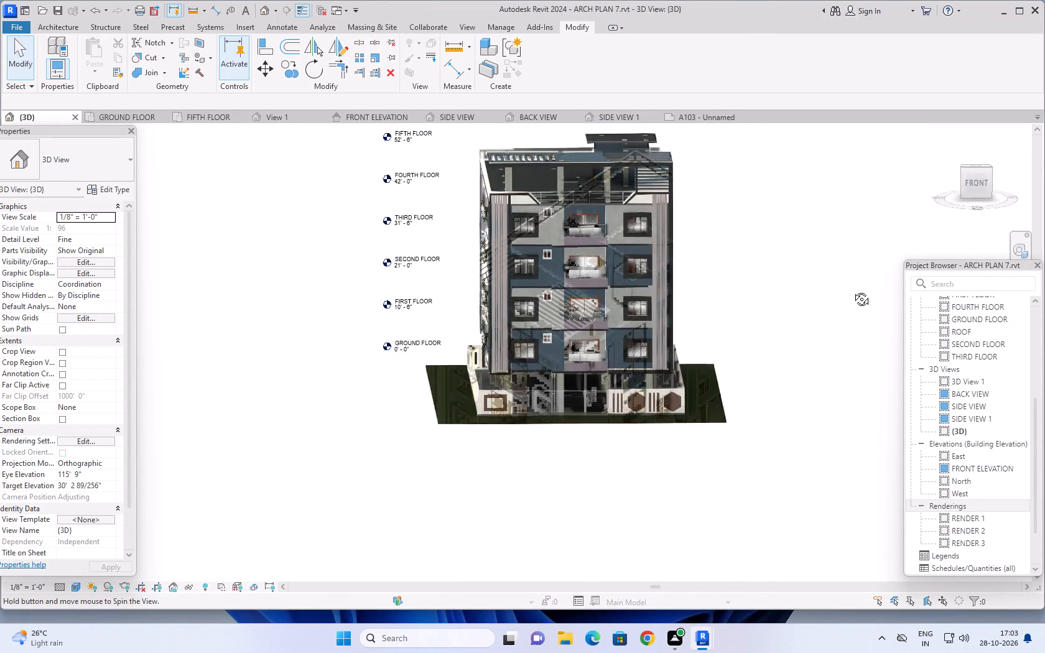
pyautogui.keyDown('shift'); pyautogui.moveTo(852, 290); pyautogui.dragTo(855, 280, button='middle'); pyautogui.keyUp('shift')
pyautogui.scroll(1, 855, 280)
pyautogui.keyDown('shift'); pyautogui.moveTo(822, 318); pyautogui.dragTo(776, 335, button='middle'); pyautogui.keyUp('shift')
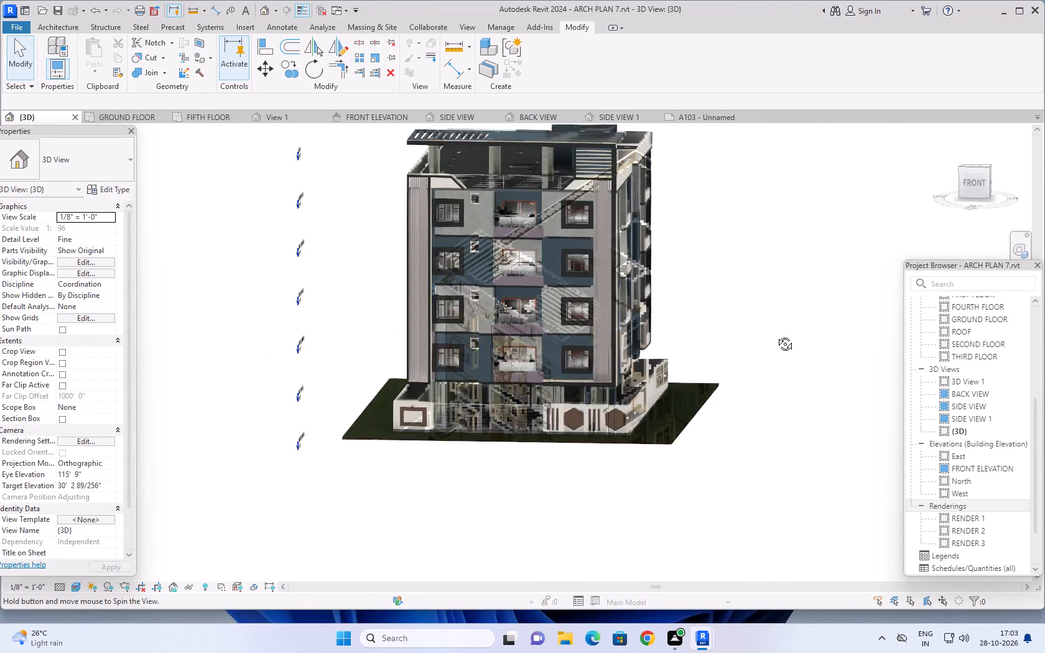
pyautogui.keyDown('shift'); pyautogui.moveTo(776, 335); pyautogui.dragTo(723, 347, button='middle'); pyautogui.keyUp('shift')
pyautogui.scroll(-1, 771, 340)
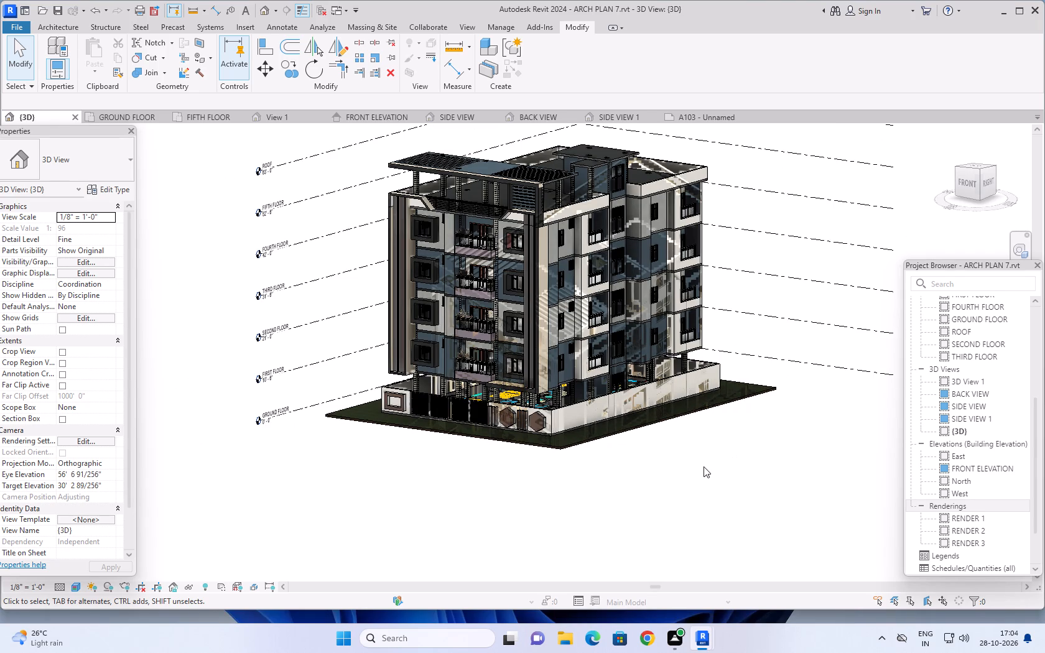
pyautogui.keyDown('shift'); pyautogui.moveTo(704, 466); pyautogui.dragTo(761, 524, button='middle'); pyautogui.keyUp('shift')
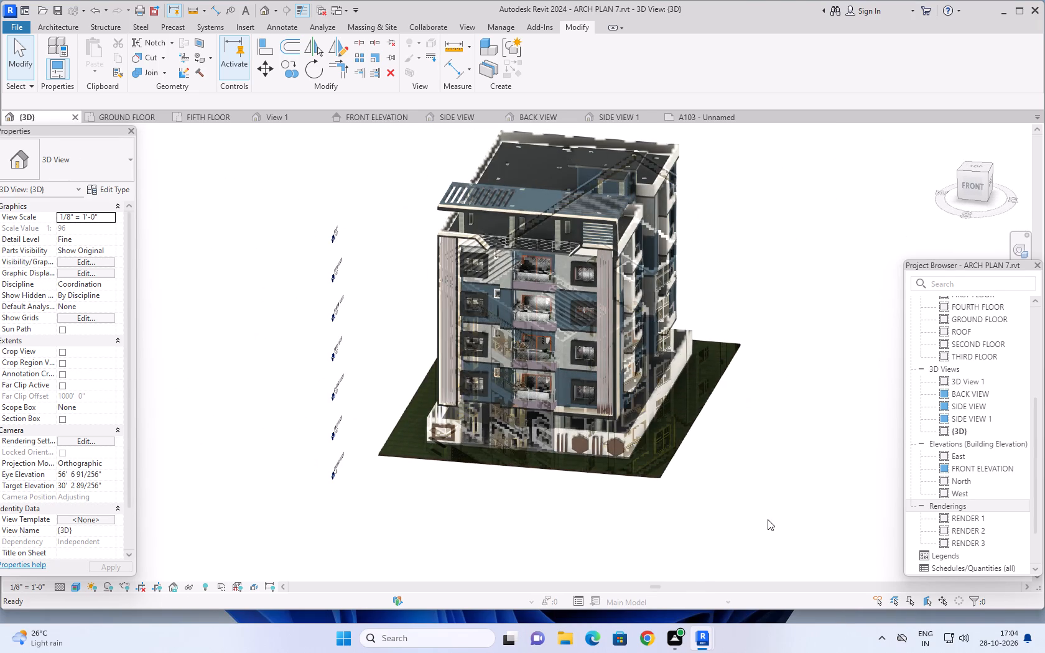
pyautogui.keyDown('shift'); pyautogui.moveTo(781, 468); pyautogui.dragTo(381, 465, button='middle'); pyautogui.keyUp('shift')
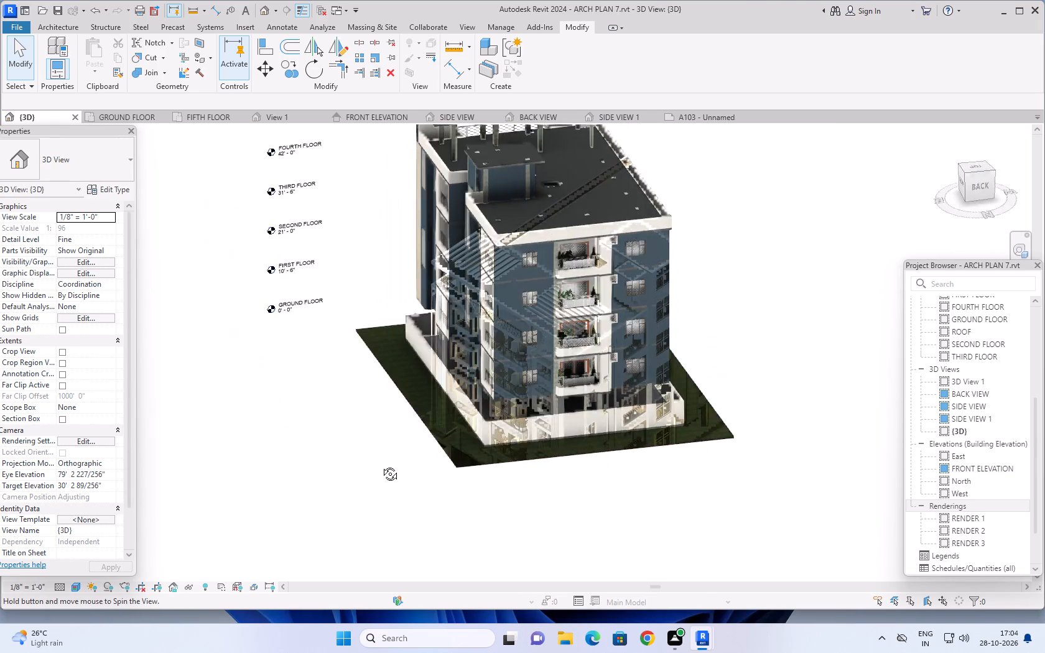
pyautogui.keyDown('shift'); pyautogui.moveTo(381, 465); pyautogui.dragTo(286, 422, button='middle'); pyautogui.keyUp('shift')
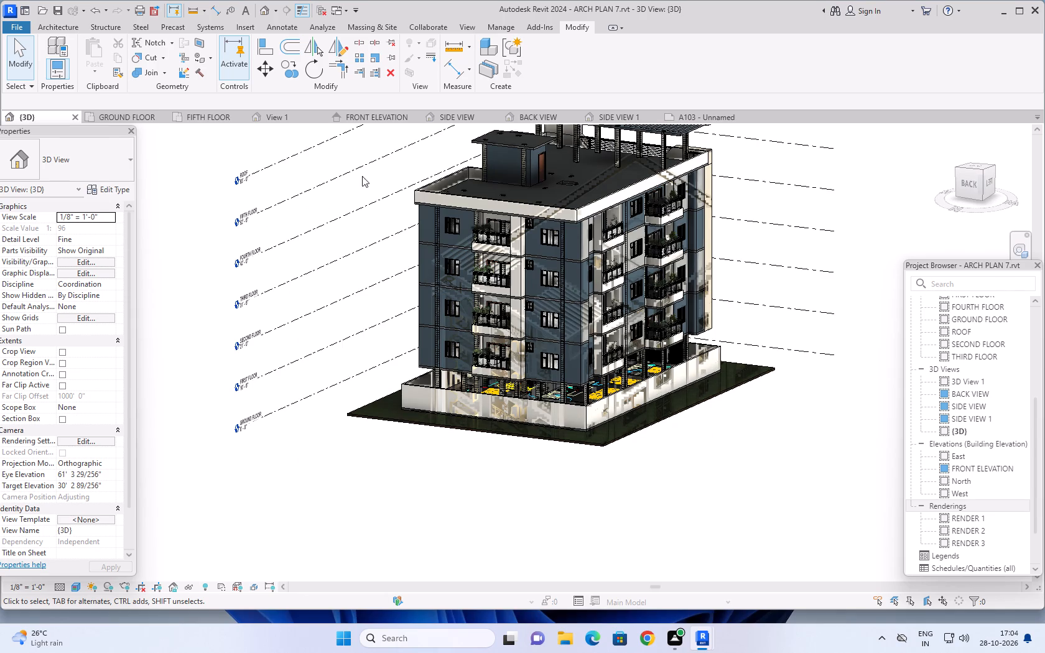
pyautogui.click(203, 115)
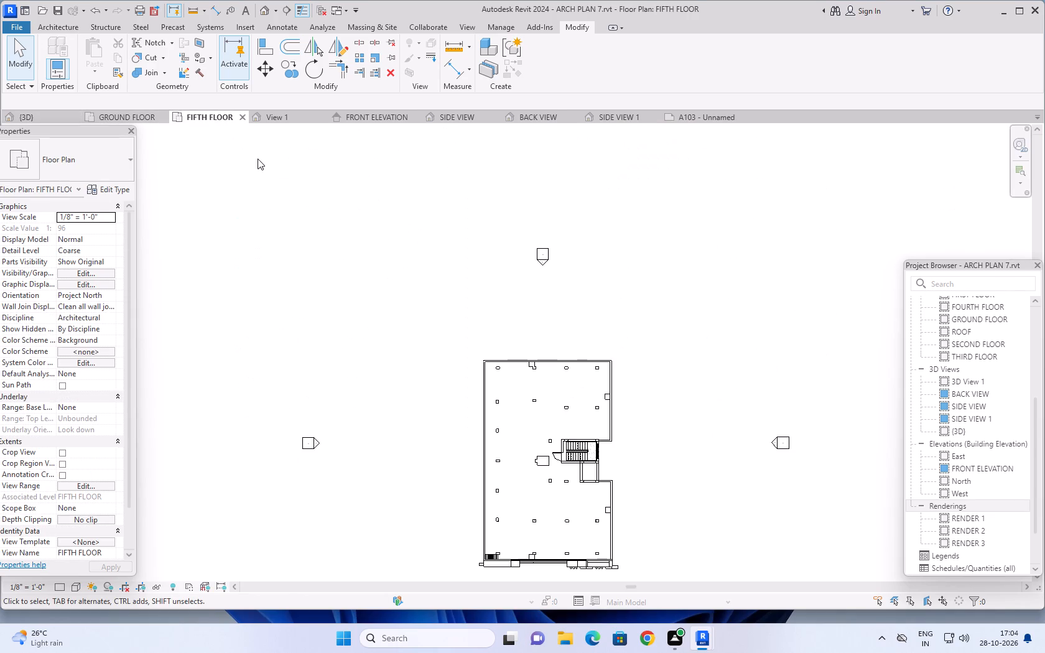
pyautogui.click(131, 116)
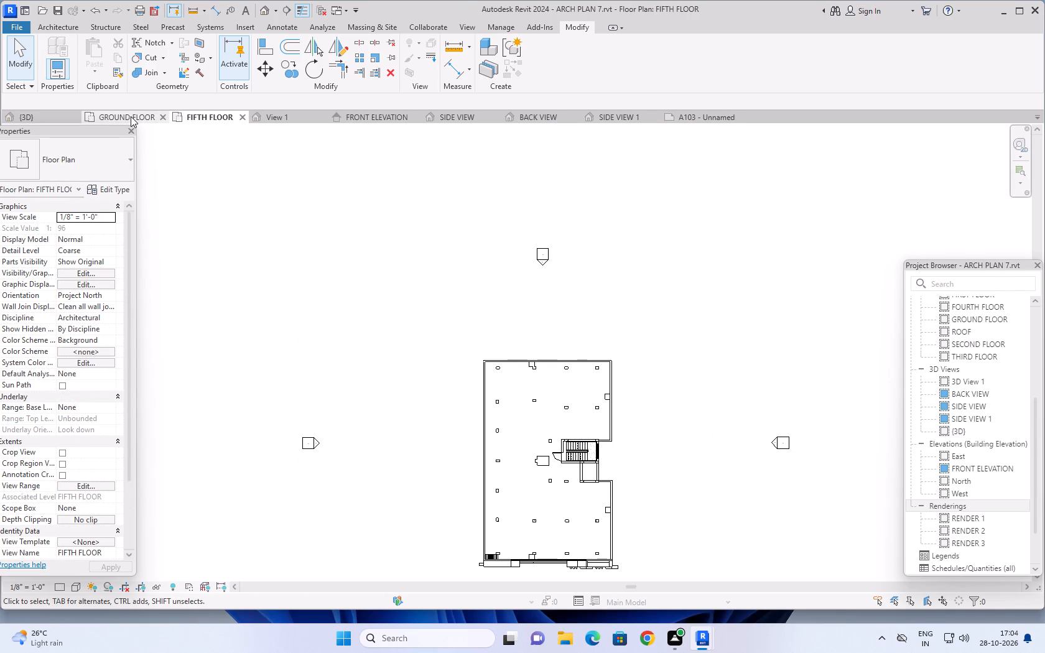
pyautogui.click(54, 117)
pyautogui.scroll(-1, 687, 346)
pyautogui.scroll(-1, 760, 358)
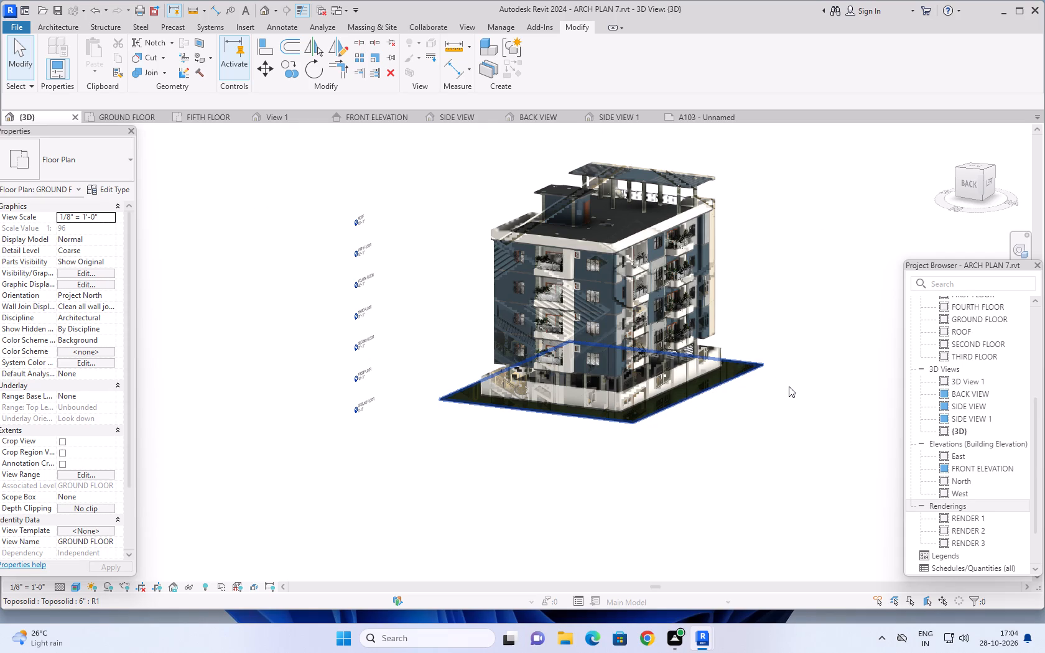
pyautogui.moveTo(790, 386); pyautogui.dragTo(774, 401, button='middle')
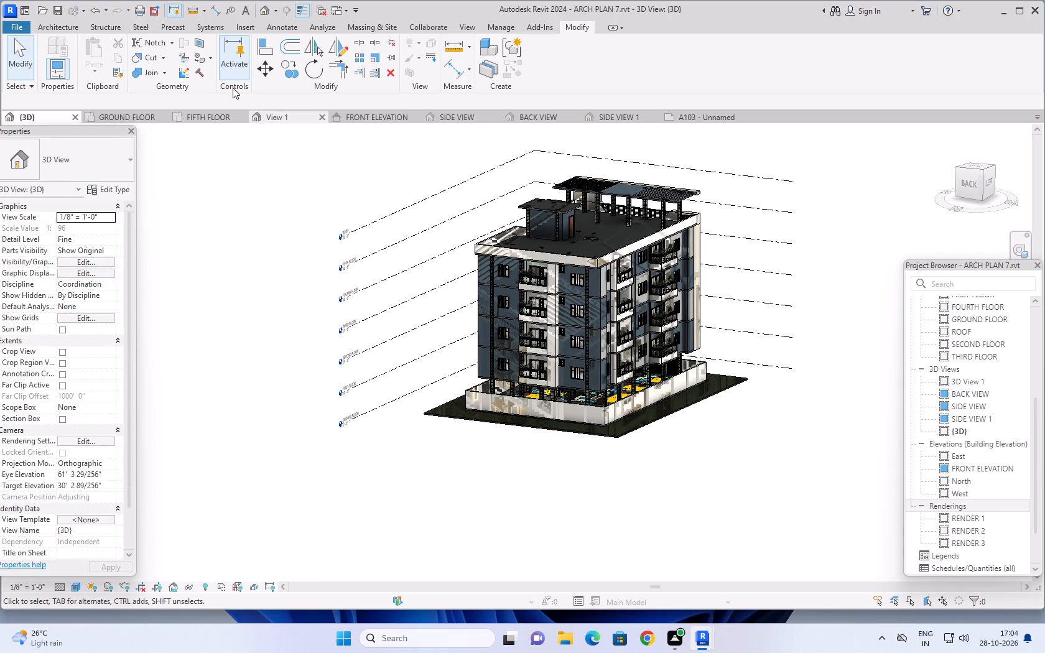
# Open the project ARCH PLAN 3.rvt from the recent documents to view its {3D} model.
pyautogui.click(11, 24)
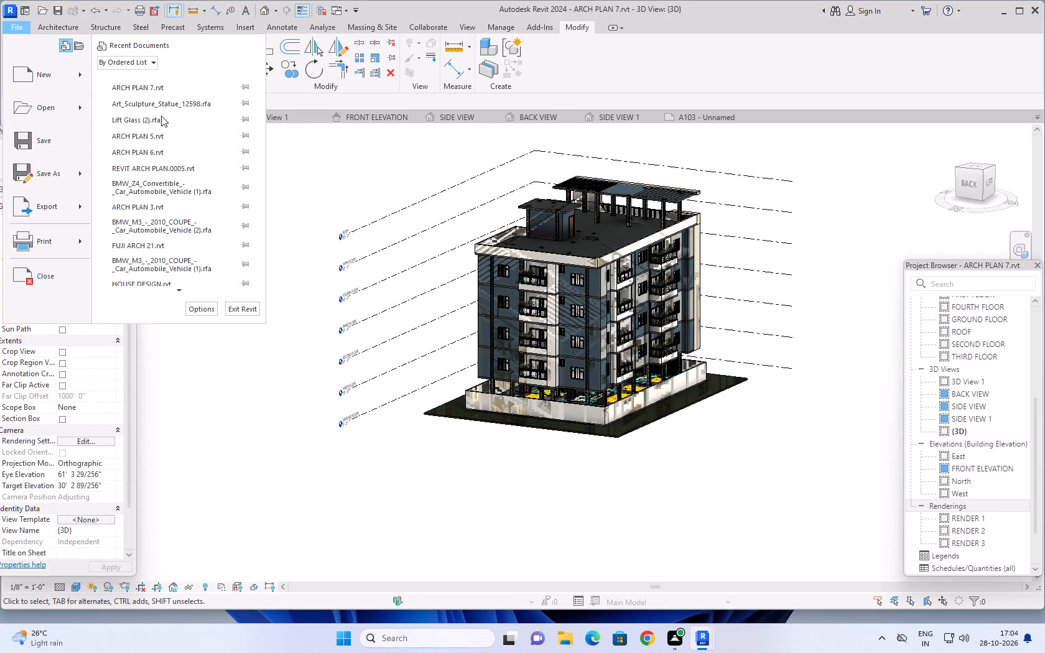
pyautogui.scroll(-7, 183, 188)
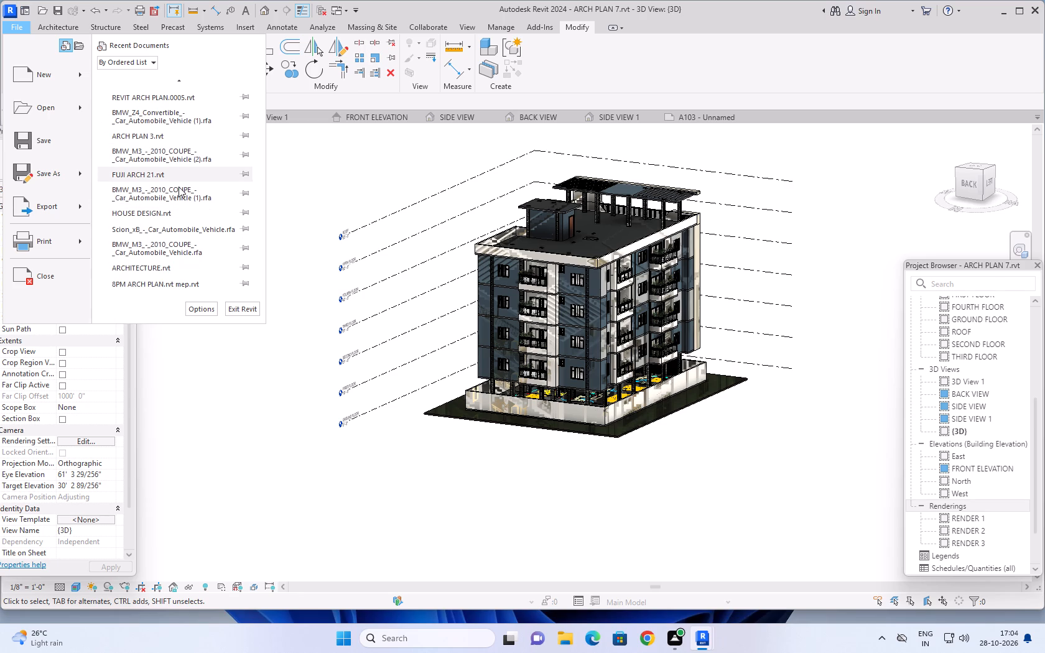
pyautogui.scroll(-9, 179, 187)
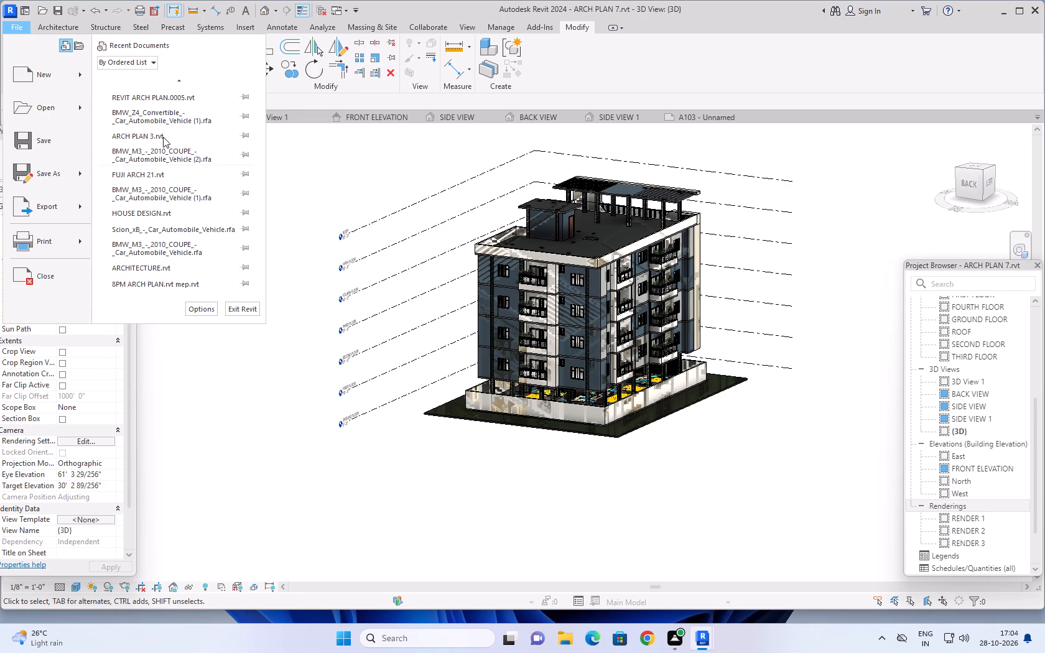
pyautogui.doubleClick(165, 134)
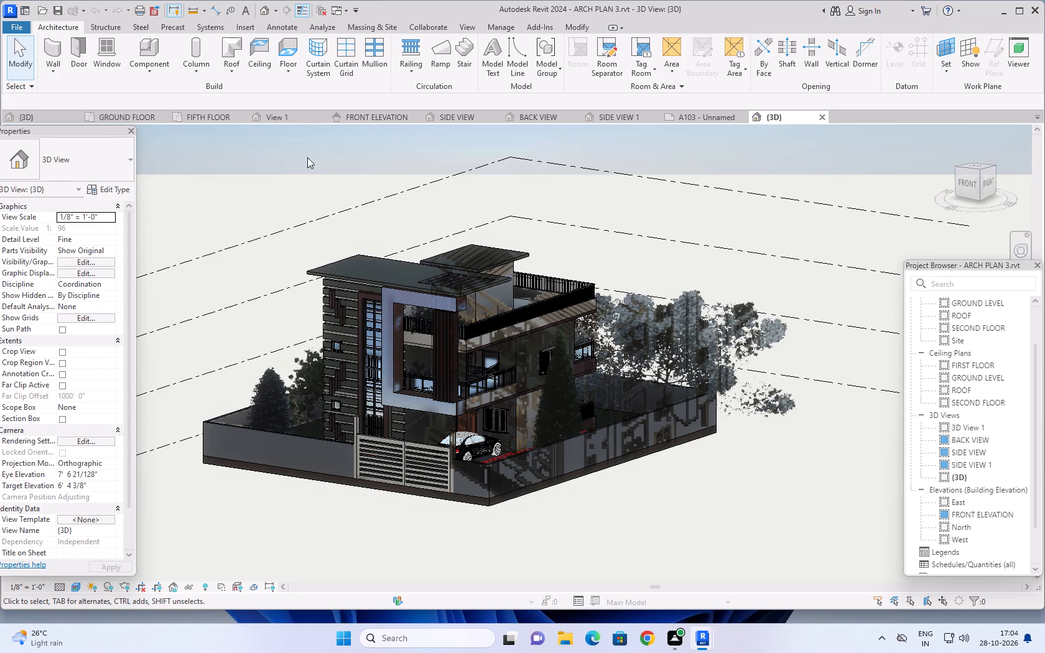
# Exit Revit without saving the changes to ARCH PLAN 7.rvt.
pyautogui.click(1037, 7)
pyautogui.click(541, 320)
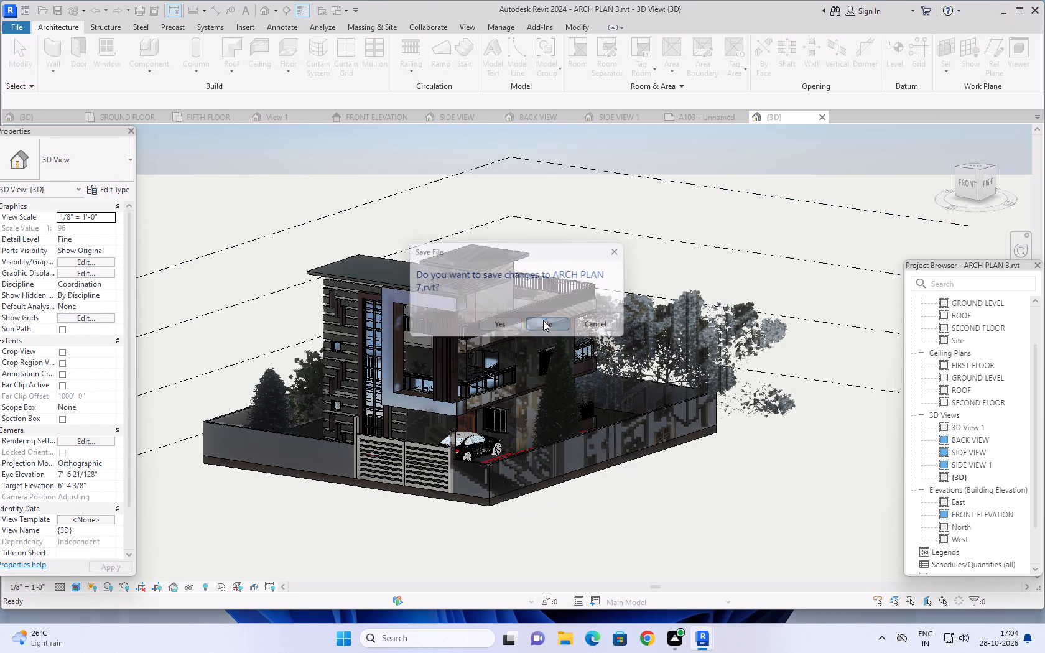
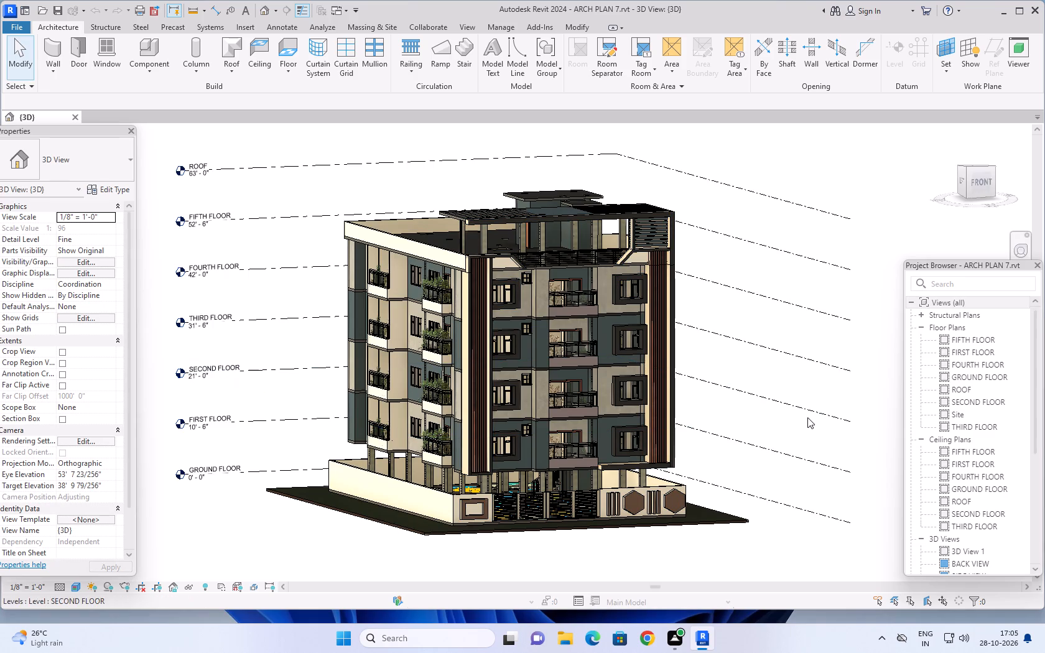
# Examine the ARCH PLAN 7 building in the {3D} view from the front and right sides, and look through the project's 3D views, elevations and renderings.
pyautogui.keyDown('shift'); pyautogui.moveTo(801, 488); pyautogui.dragTo(736, 463, button='middle'); pyautogui.keyUp('shift')
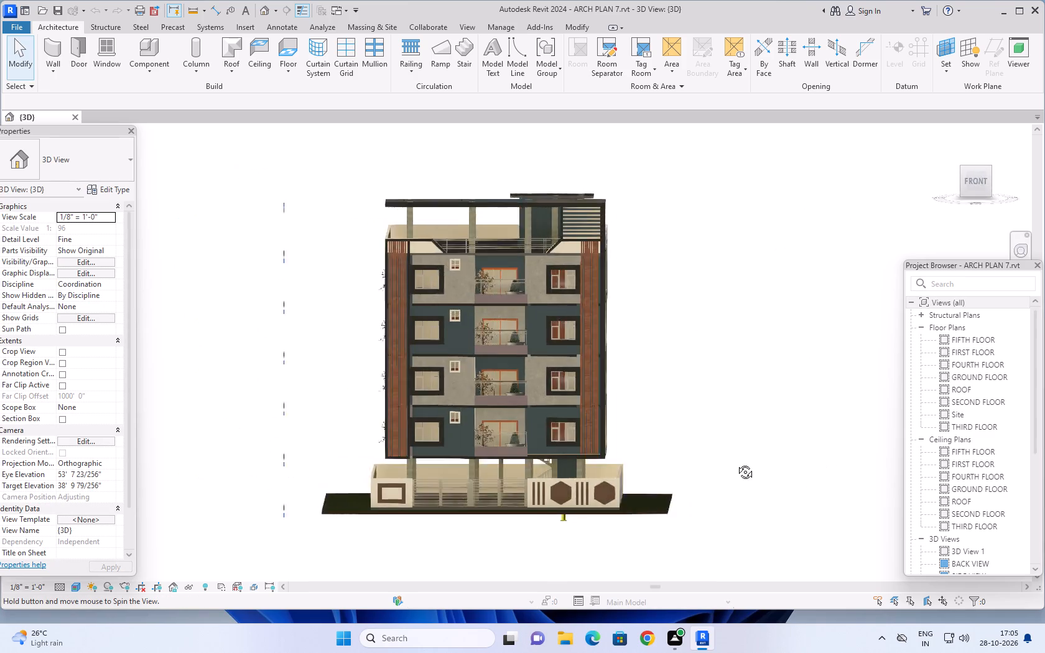
pyautogui.keyDown('shift'); pyautogui.moveTo(736, 463); pyautogui.dragTo(705, 466, button='middle'); pyautogui.keyUp('shift')
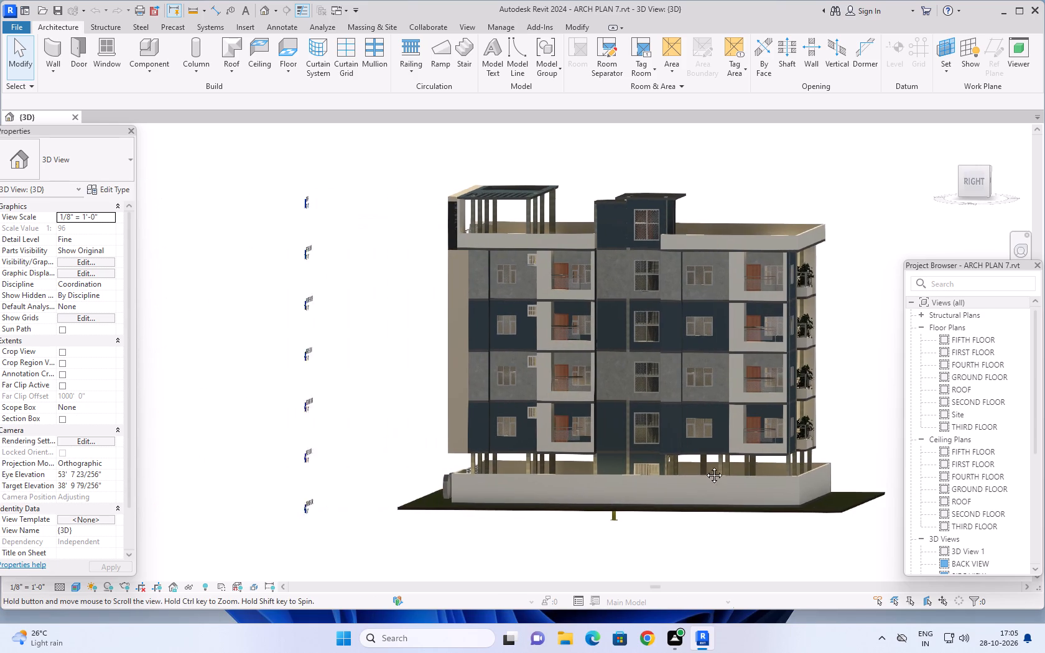
pyautogui.keyDown('shift'); pyautogui.moveTo(705, 466); pyautogui.dragTo(736, 463, button='middle'); pyautogui.keyUp('shift')
pyautogui.moveTo(741, 528); pyautogui.dragTo(508, 463, button='middle')
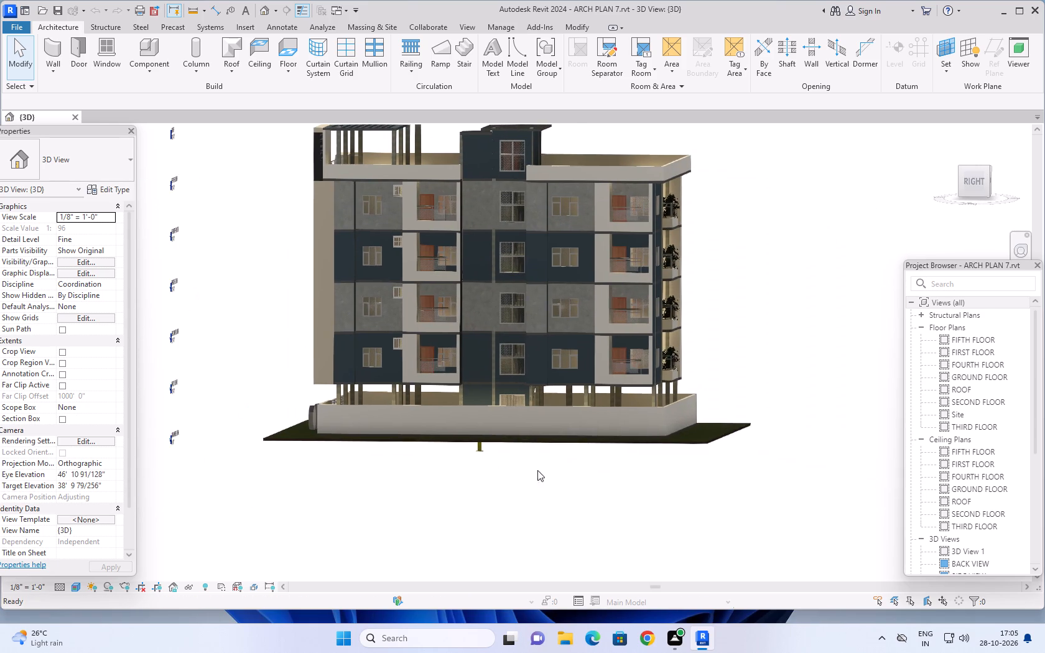
pyautogui.keyDown('shift'); pyautogui.moveTo(564, 477); pyautogui.dragTo(766, 465, button='middle'); pyautogui.keyUp('shift')
pyautogui.scroll(-2, 950, 469)
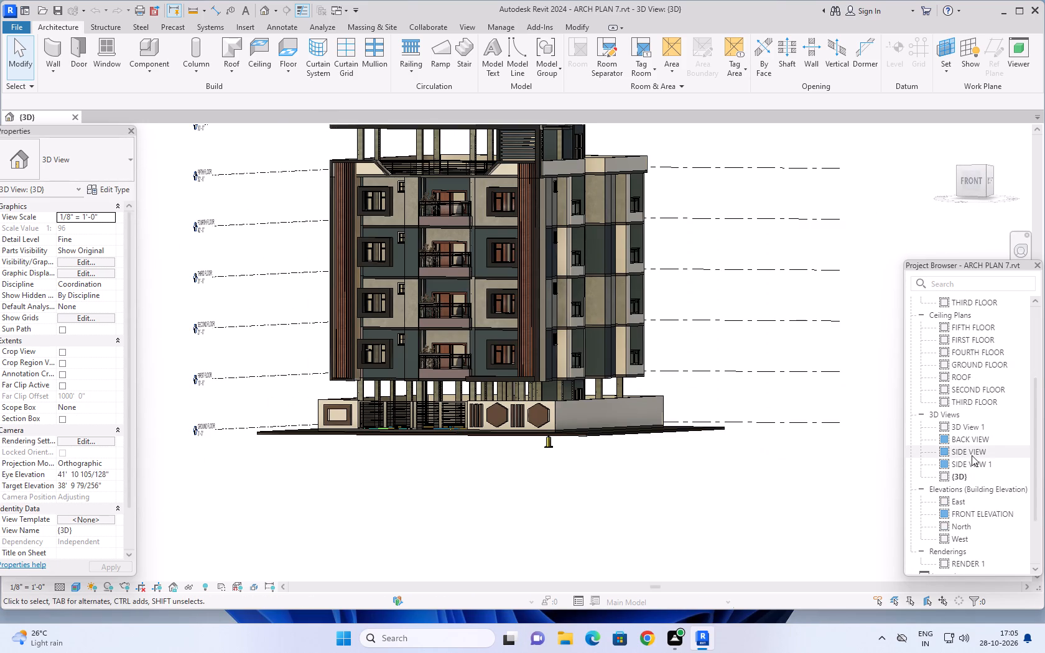
pyautogui.scroll(-2, 972, 455)
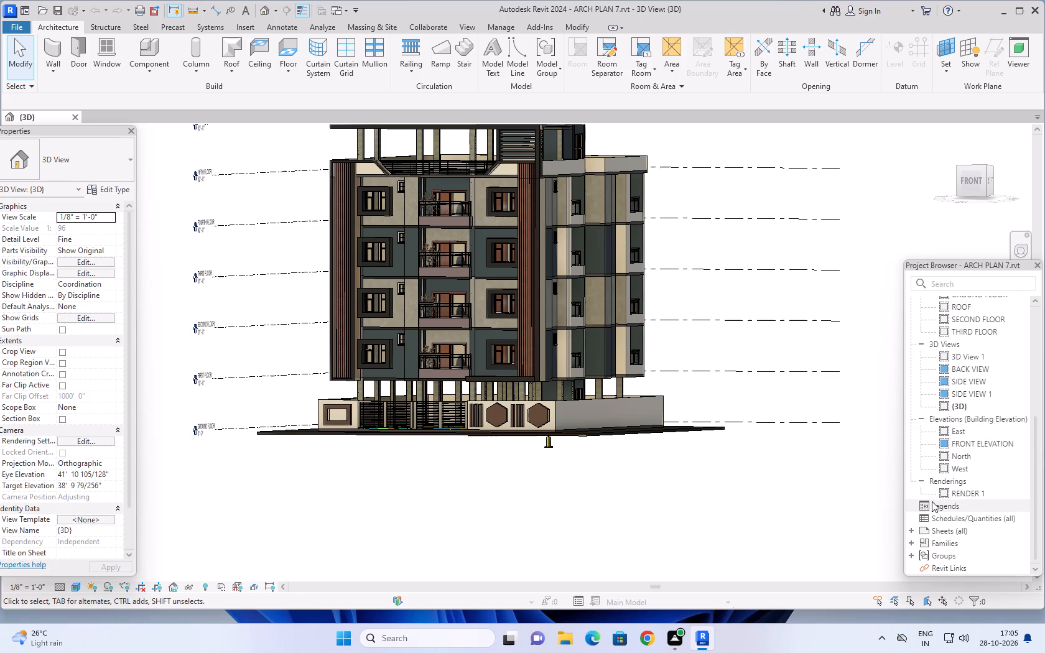
pyautogui.scroll(-2, 963, 495)
pyautogui.scroll(6, 965, 498)
pyautogui.scroll(-3, 968, 491)
pyautogui.scroll(-1, 730, 512)
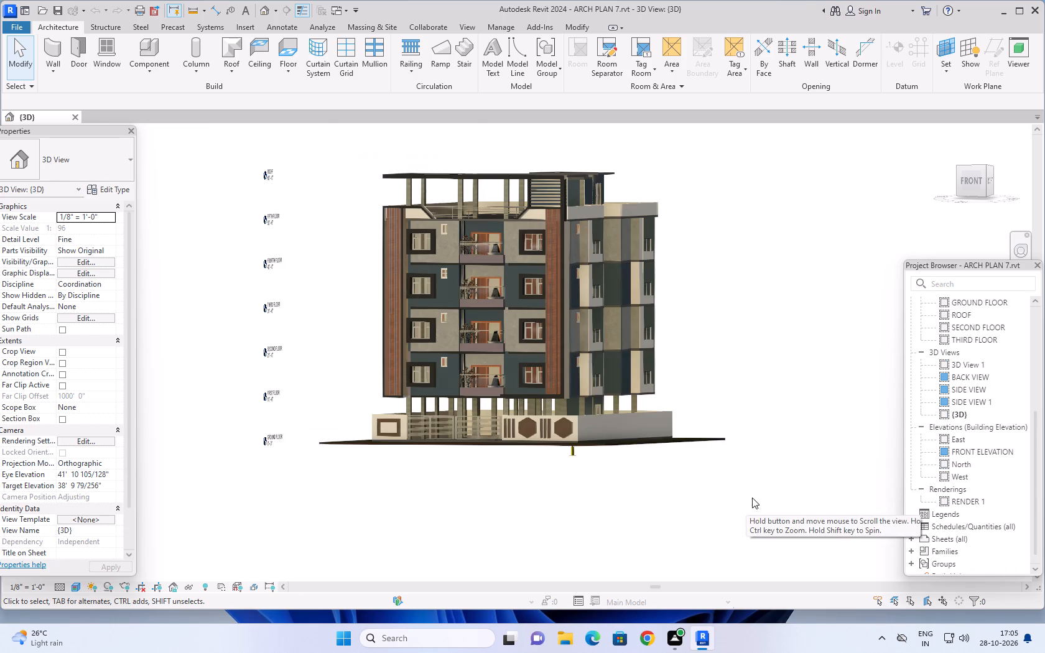
pyautogui.keyDown('shift'); pyautogui.moveTo(778, 422); pyautogui.dragTo(778, 467, button='middle'); pyautogui.keyUp('shift')
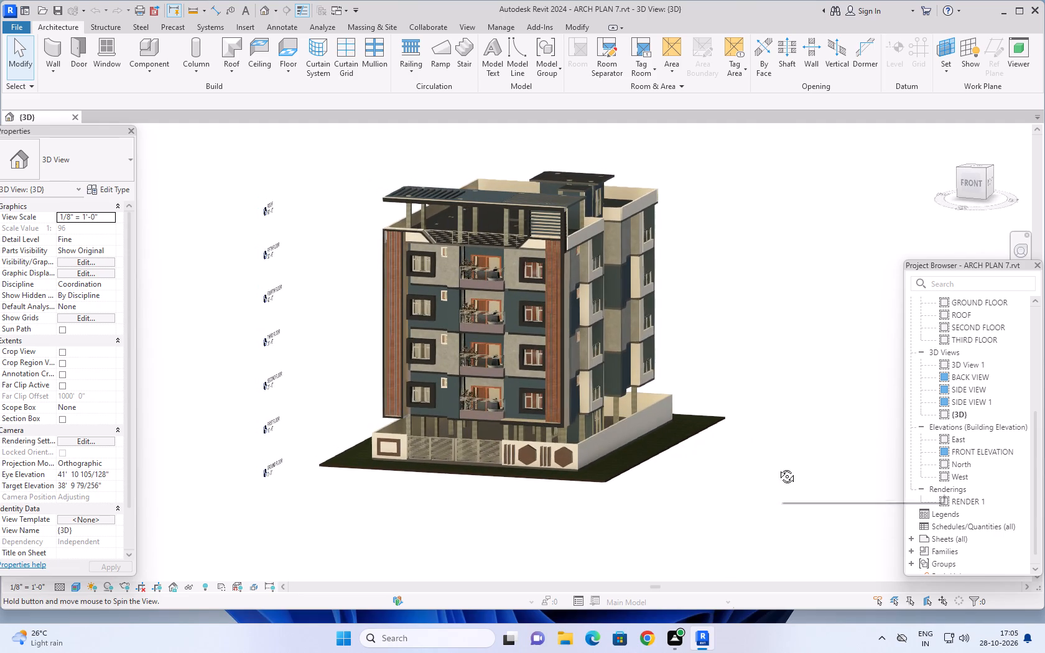
pyautogui.keyDown('shift'); pyautogui.moveTo(778, 467); pyautogui.dragTo(775, 460, button='middle'); pyautogui.keyUp('shift')
pyautogui.moveTo(761, 355); pyautogui.dragTo(808, 379, button='middle')
pyautogui.keyDown('shift'); pyautogui.moveTo(808, 381); pyautogui.dragTo(773, 381, button='middle'); pyautogui.keyUp('shift')
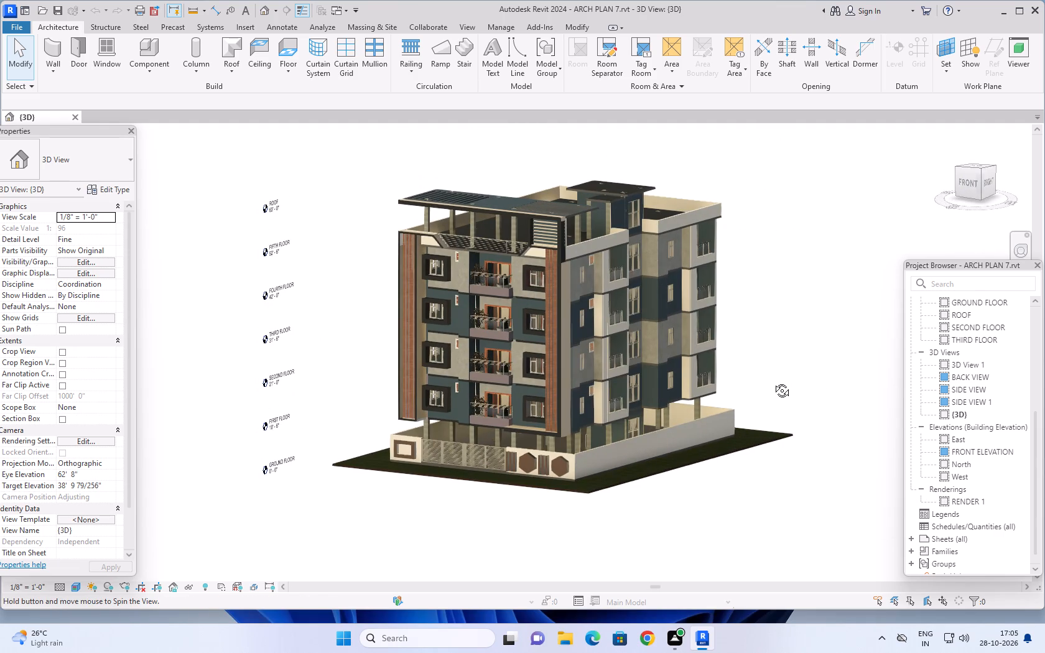
pyautogui.keyDown('shift'); pyautogui.moveTo(773, 381); pyautogui.dragTo(794, 381, button='middle'); pyautogui.keyUp('shift')
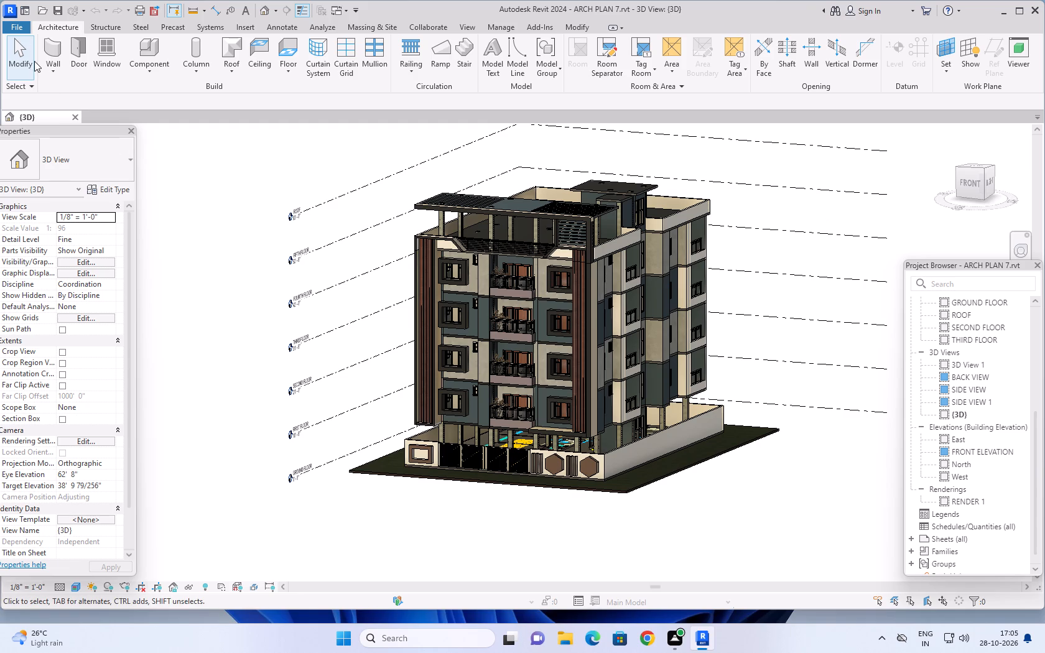
# Open the project ARCH PLAN 5.rvt from the recent documents.
pyautogui.click(17, 28)
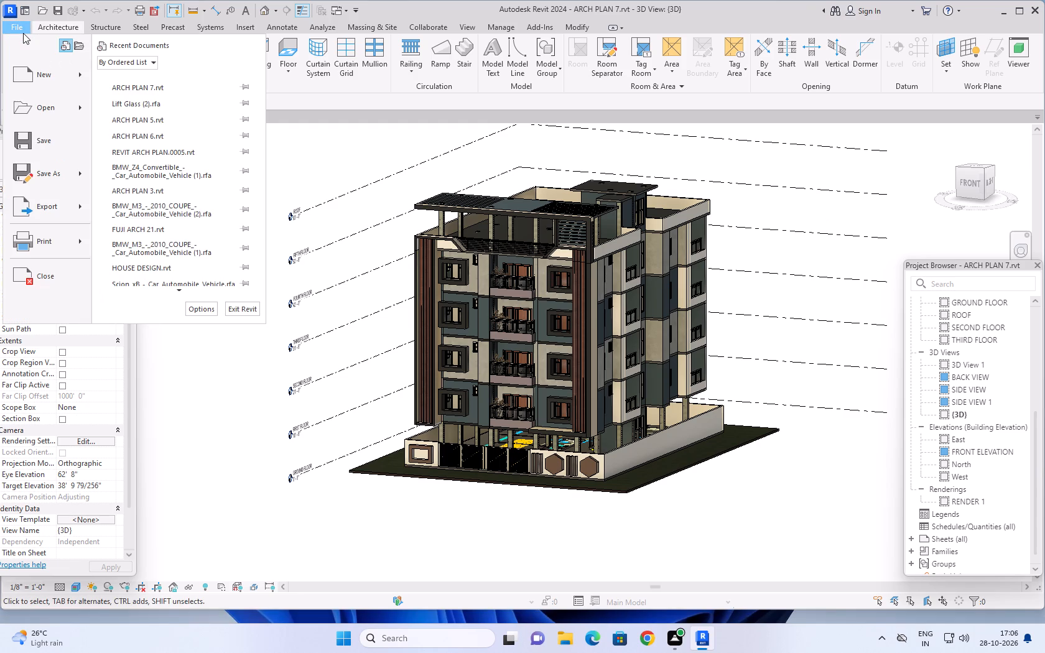
pyautogui.click(181, 123)
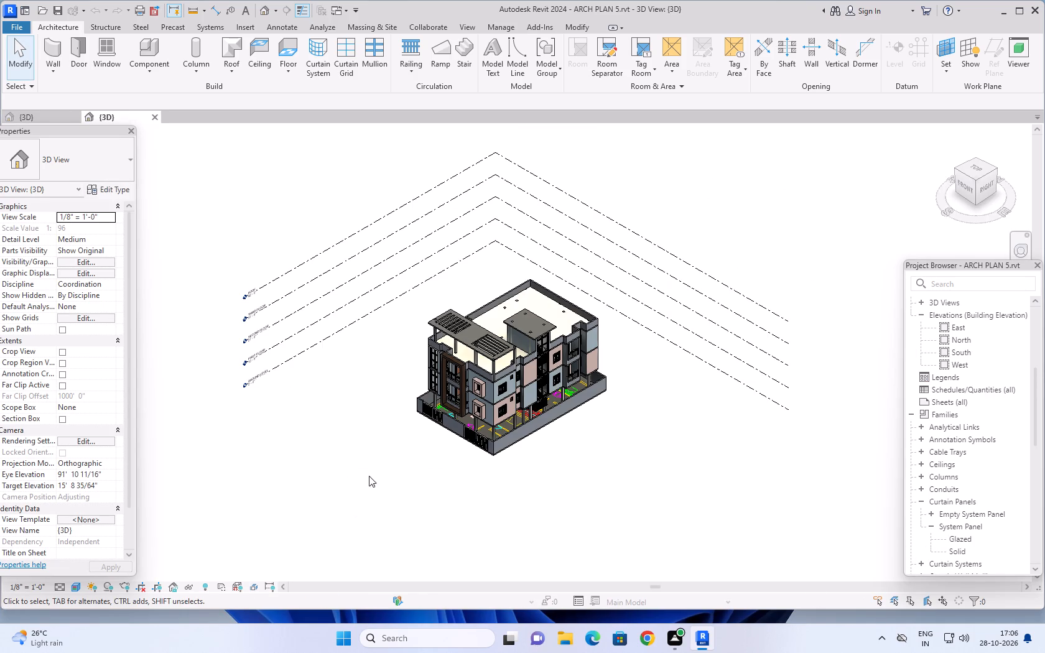
# Examine the ARCH PLAN 5 building in the {3D} view from its front-left corner at close range.
pyautogui.keyDown('shift'); pyautogui.moveTo(461, 504); pyautogui.dragTo(676, 387, button='middle'); pyautogui.keyUp('shift')
pyautogui.scroll(4, 493, 464)
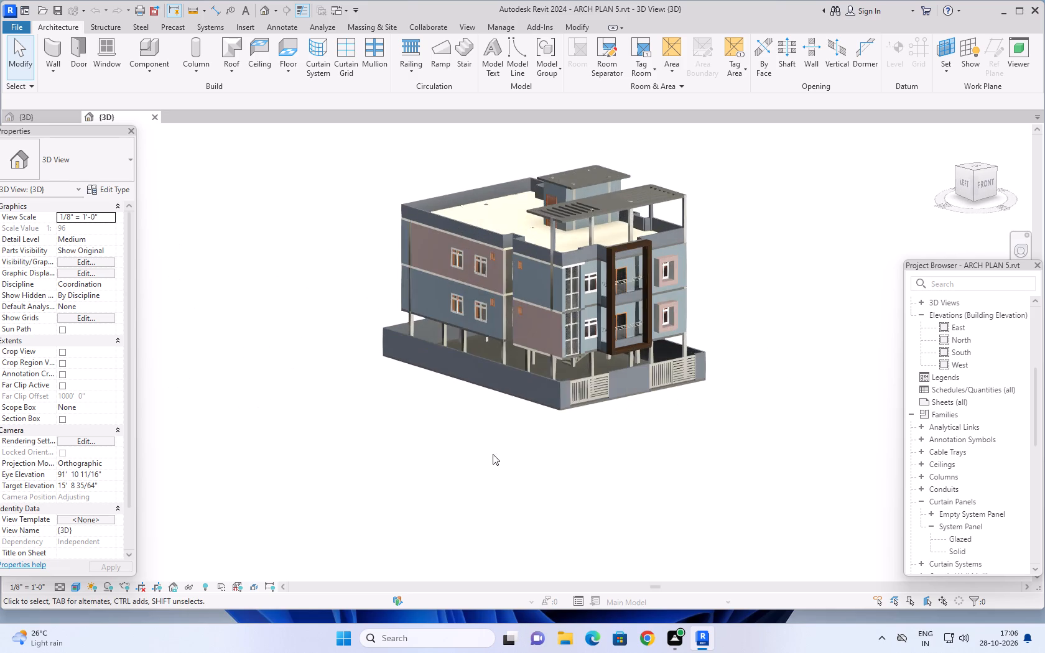
pyautogui.scroll(2, 534, 432)
pyautogui.moveTo(566, 429); pyautogui.dragTo(547, 497, button='middle')
pyautogui.keyDown('shift'); pyautogui.moveTo(692, 455); pyautogui.dragTo(731, 449, button='middle'); pyautogui.keyUp('shift')
pyautogui.scroll(1, 731, 449)
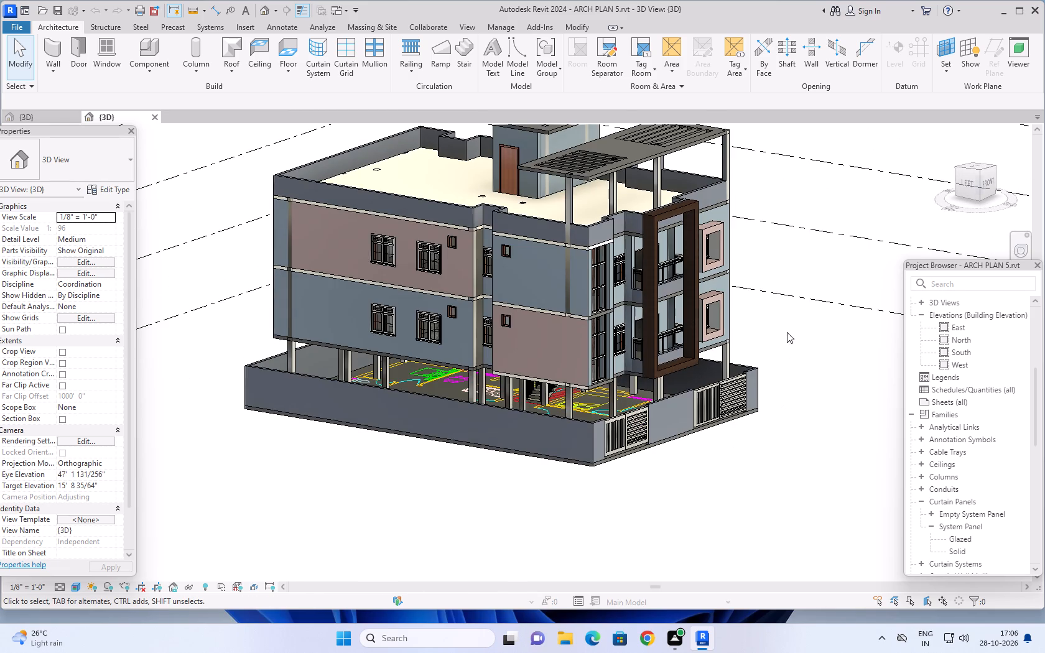
pyautogui.moveTo(787, 332); pyautogui.dragTo(789, 372, button='middle')
pyautogui.keyDown('shift'); pyautogui.middleClick(788, 371); pyautogui.keyUp('shift')
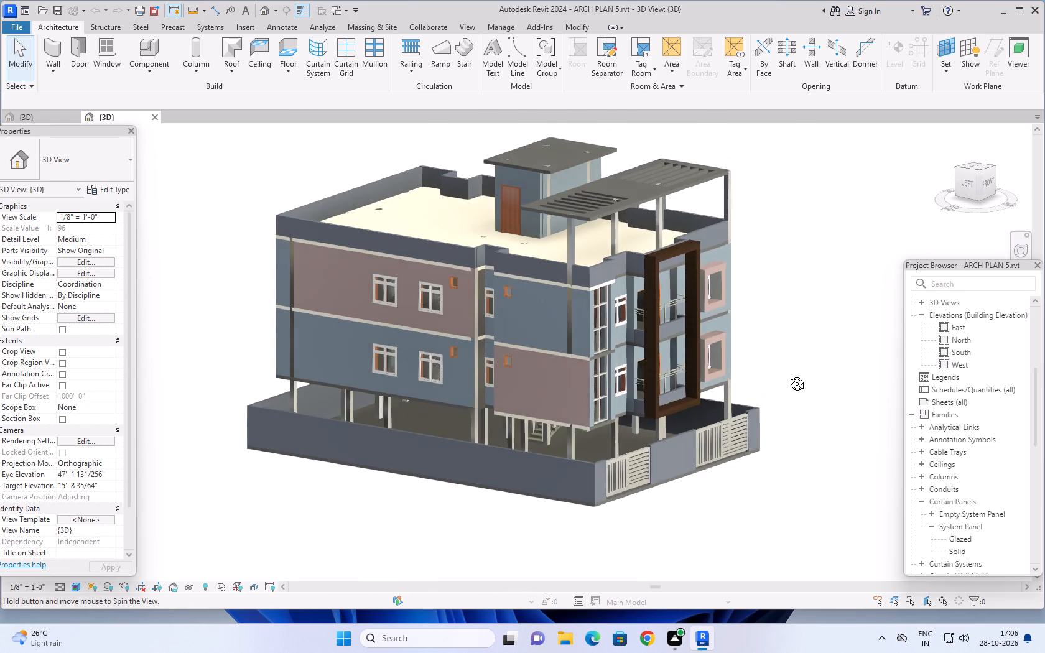
pyautogui.scroll(1, 785, 367)
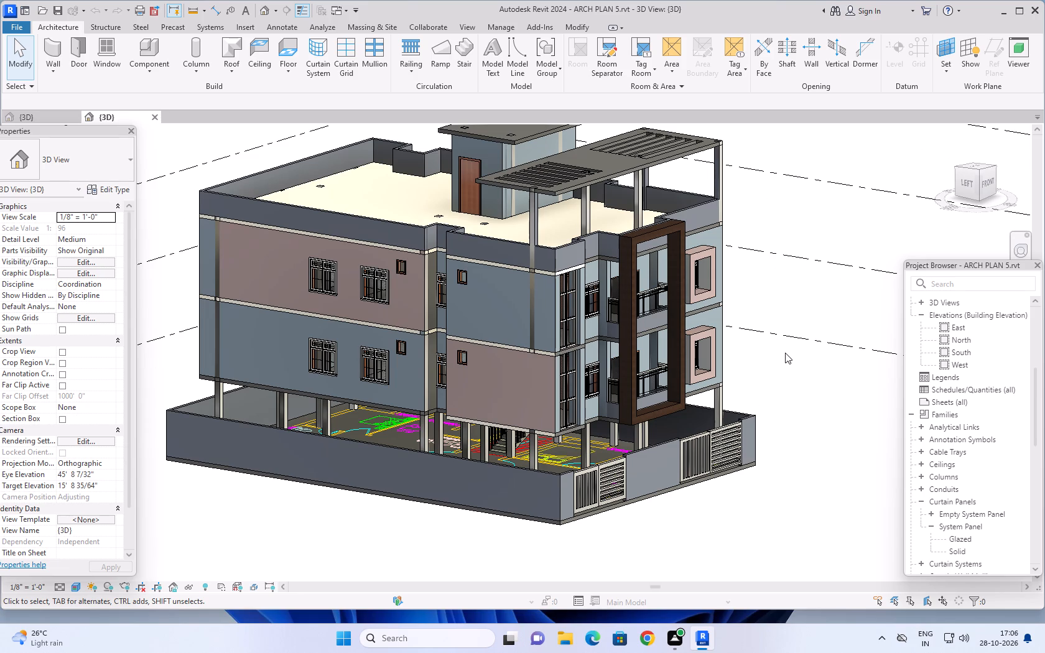
# In the Material Browser, set the generic appearance colour of the project material "wall" to RGB 184-197-179.
pyautogui.click(51, 25)
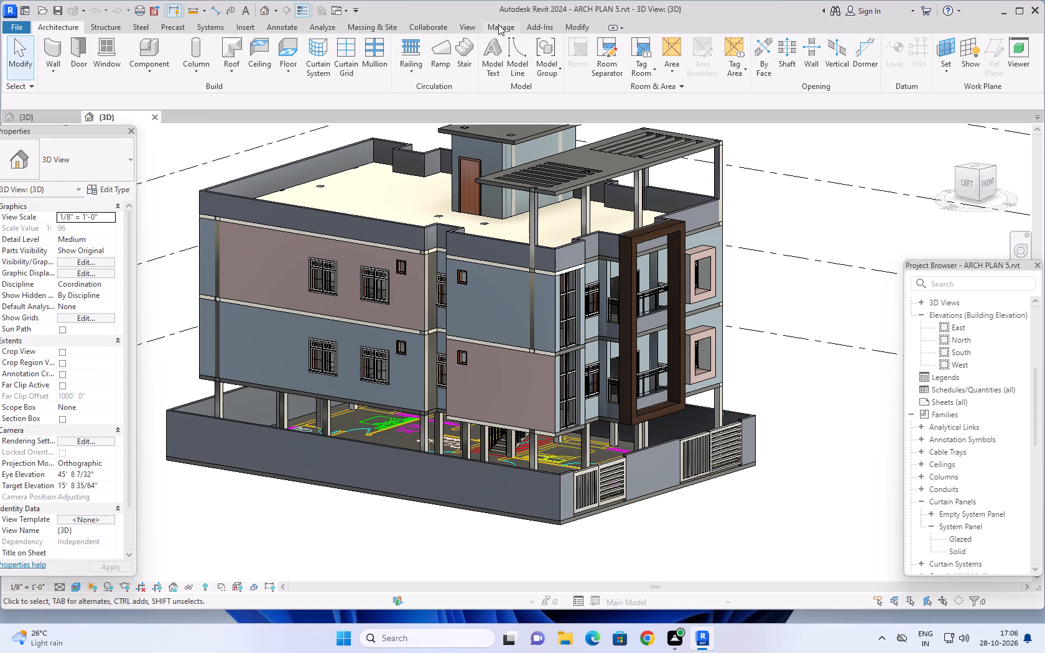
pyautogui.click(498, 24)
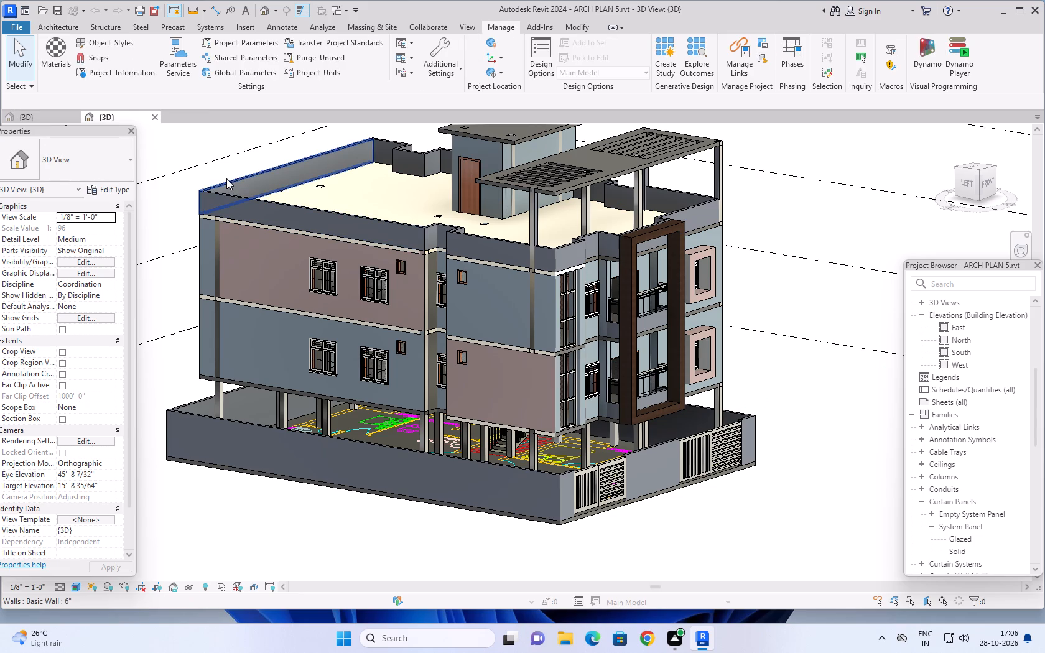
pyautogui.click(61, 54)
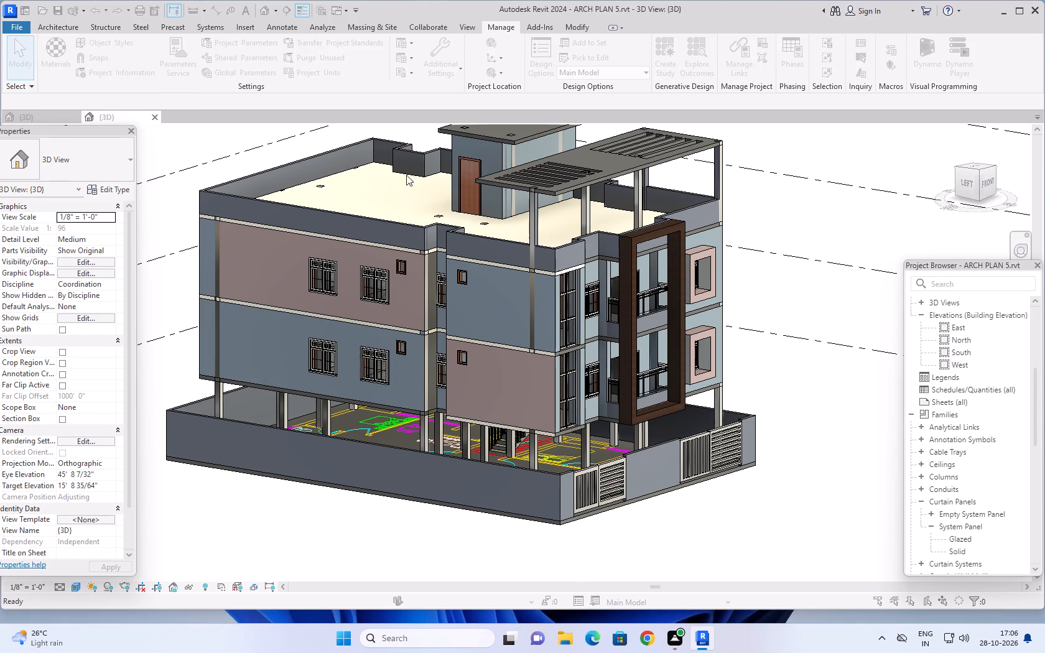
pyautogui.scroll(5, 677, 282)
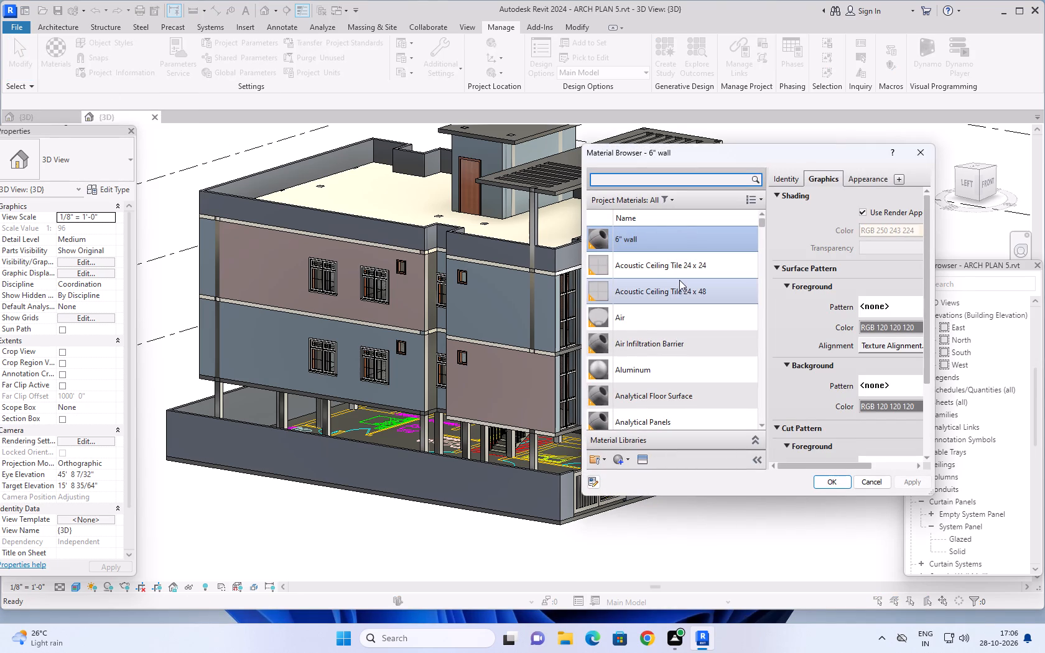
pyautogui.scroll(2, 679, 280)
pyautogui.scroll(-20, 677, 262)
pyautogui.scroll(-11, 677, 262)
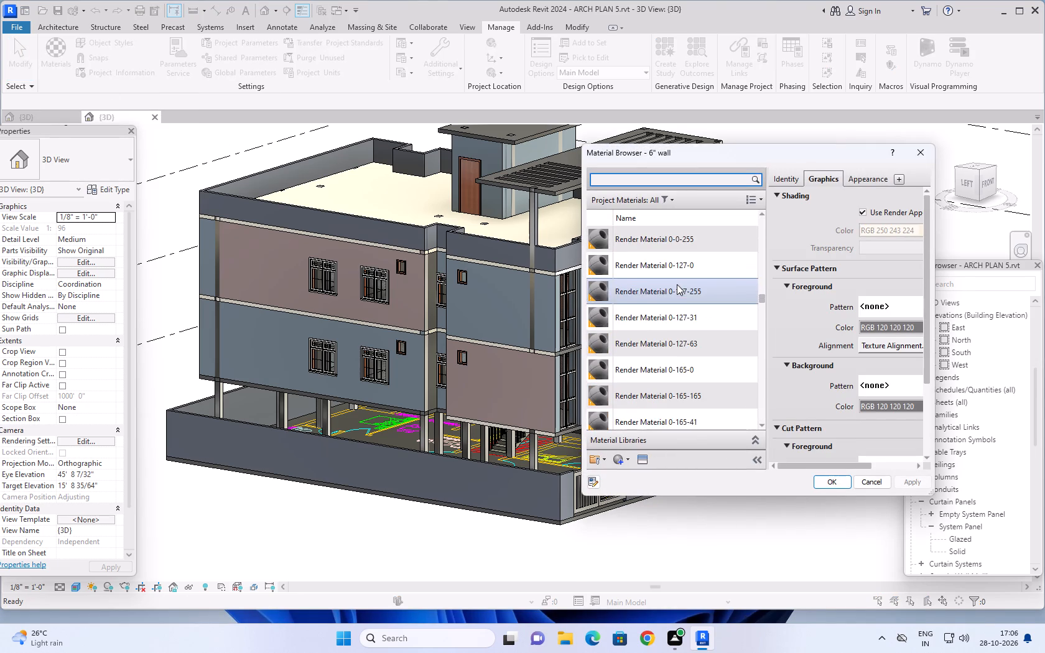
pyautogui.scroll(-20, 677, 284)
pyautogui.scroll(-18, 677, 284)
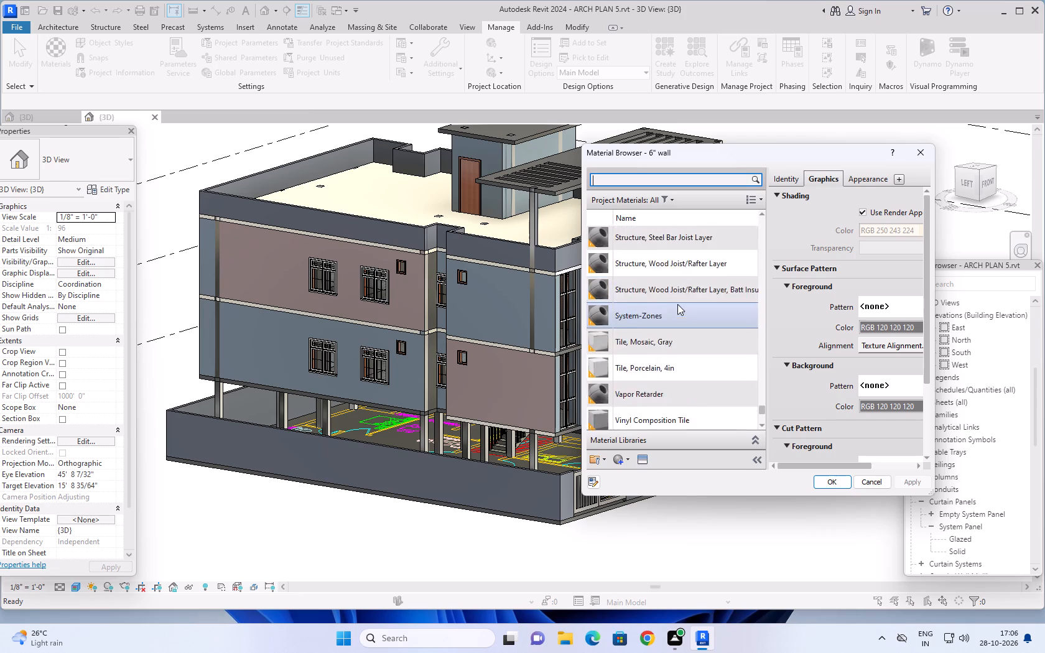
pyautogui.scroll(-18, 677, 304)
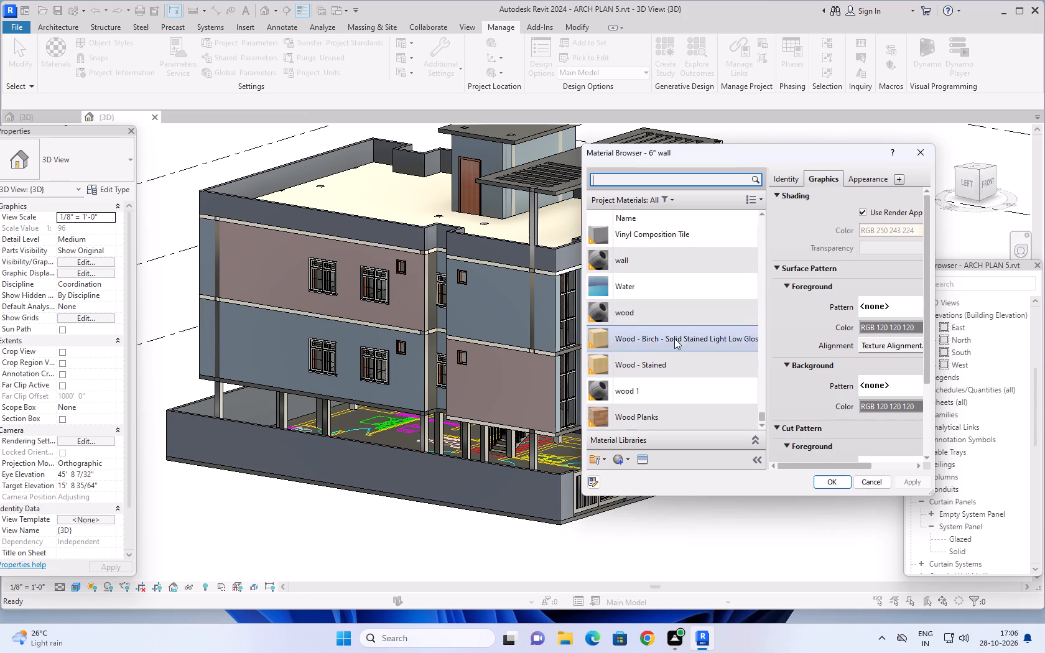
pyautogui.click(674, 261)
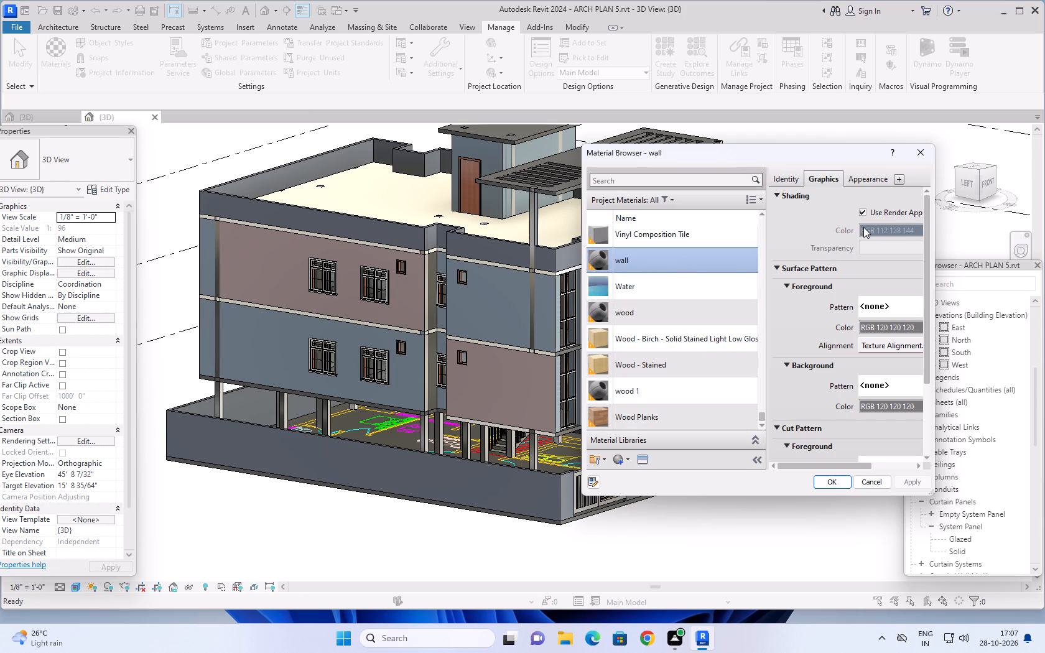
pyautogui.scroll(1, 863, 227)
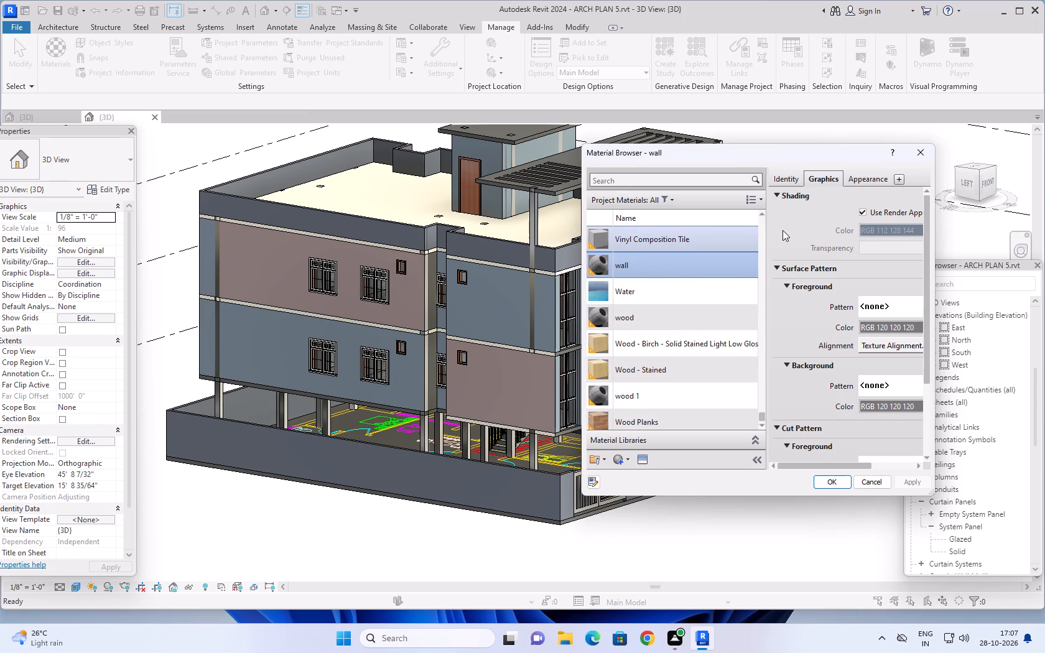
pyautogui.click(884, 231)
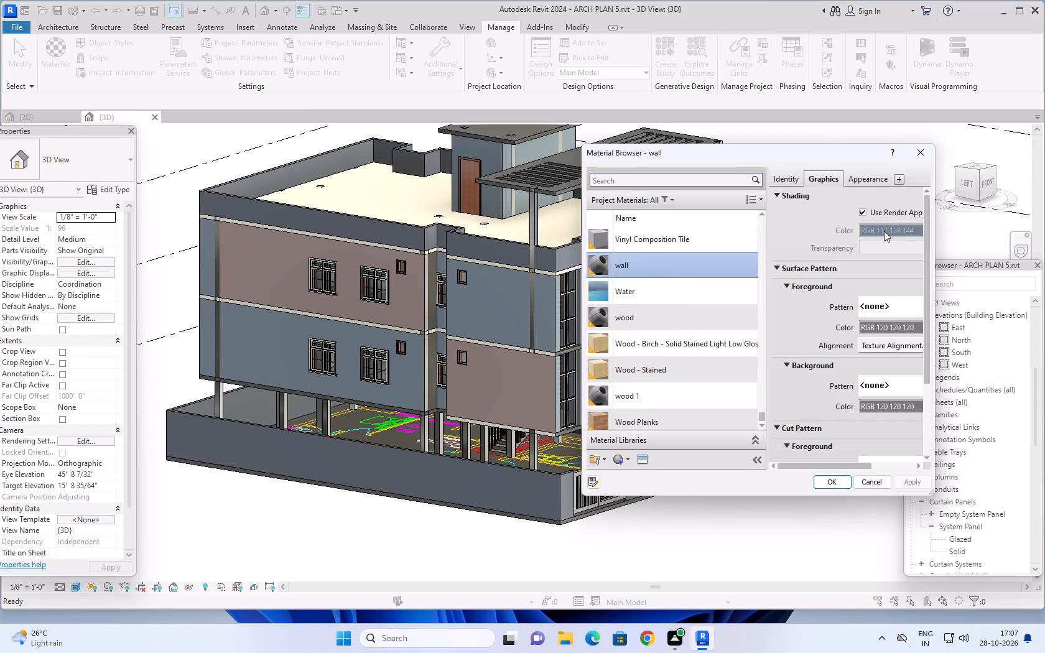
pyautogui.click(867, 177)
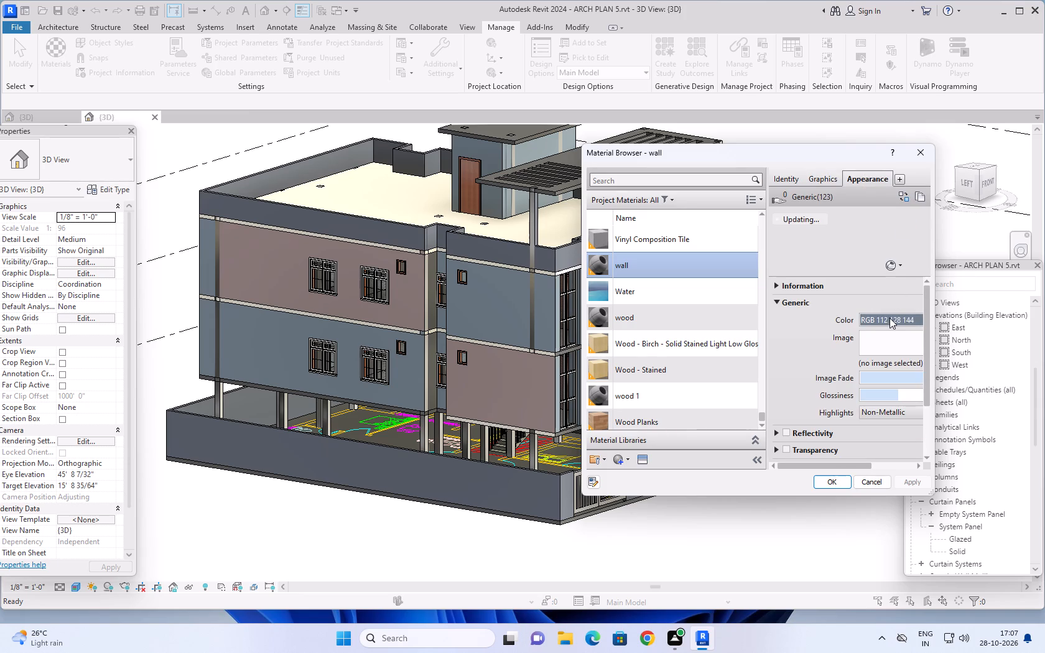
pyautogui.click(889, 318)
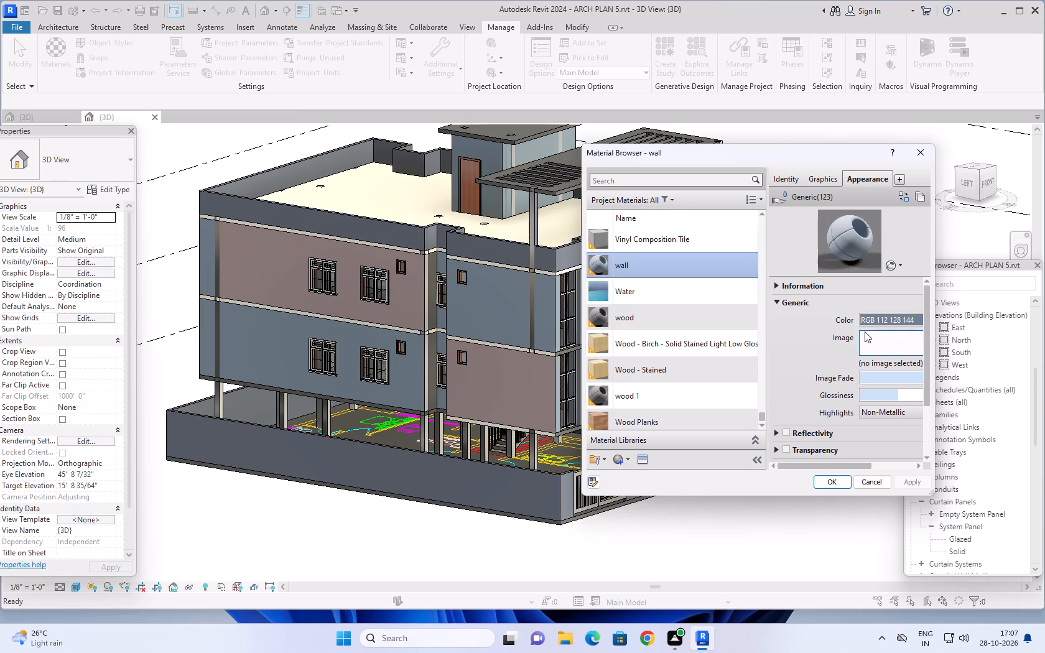
pyautogui.click(898, 319)
pyautogui.moveTo(892, 354); pyautogui.dragTo(876, 360)
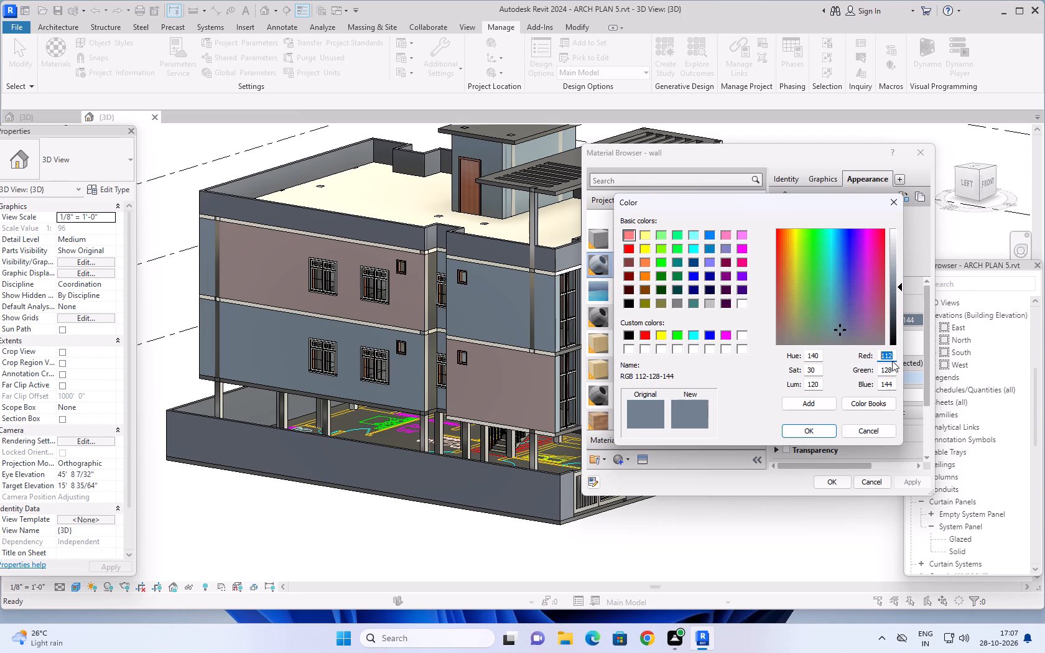
pyautogui.write('184')
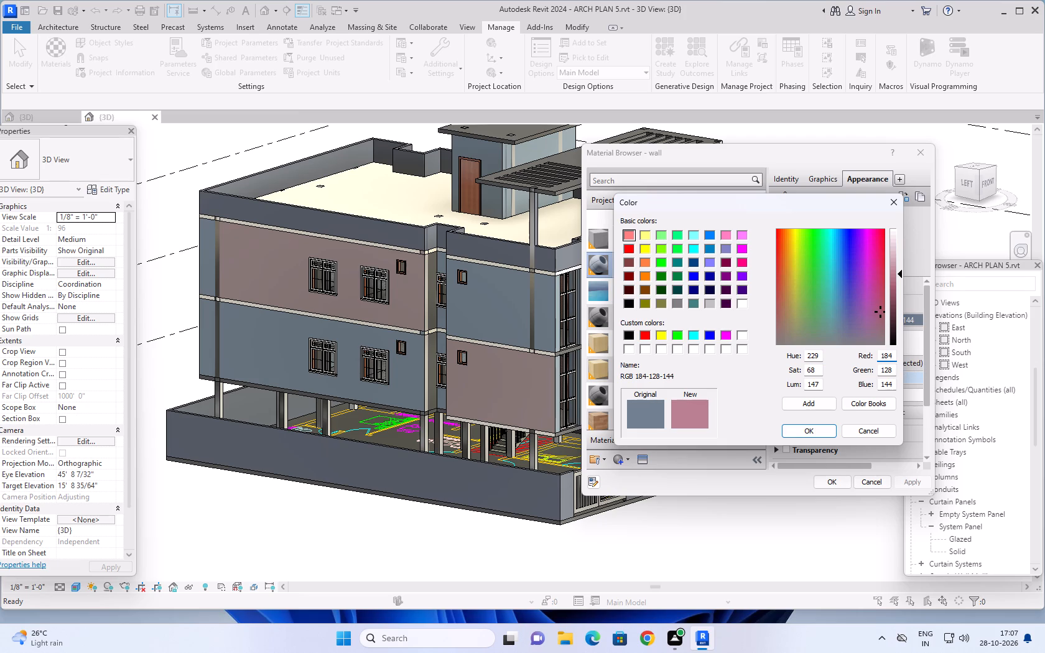
pyautogui.moveTo(891, 368); pyautogui.dragTo(875, 371)
pyautogui.write('197')
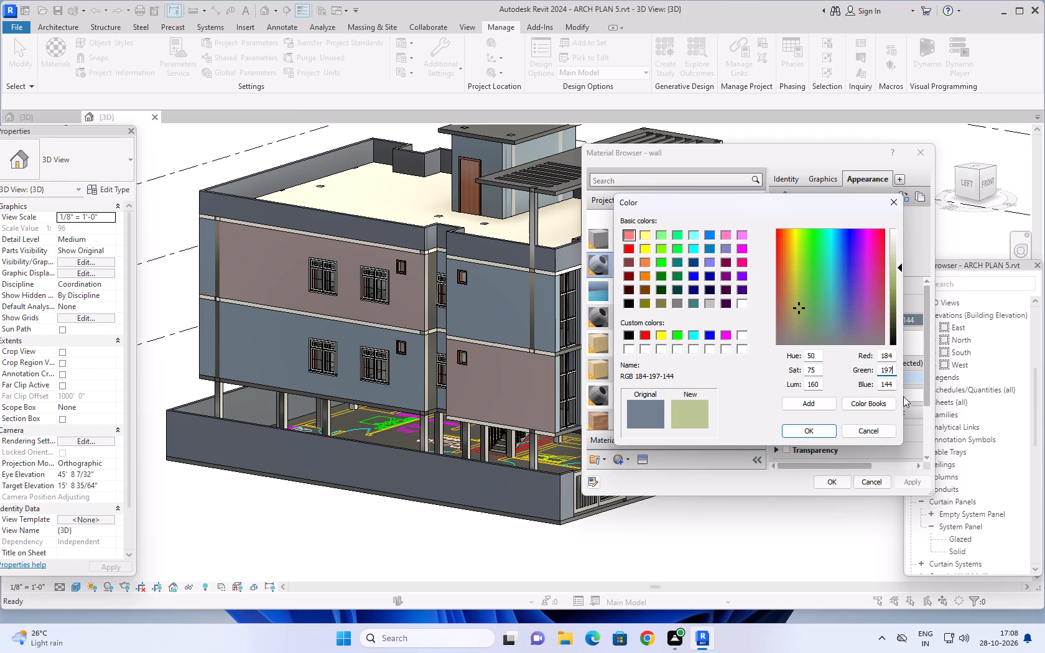
pyautogui.moveTo(893, 384); pyautogui.dragTo(881, 386)
pyautogui.write('179')
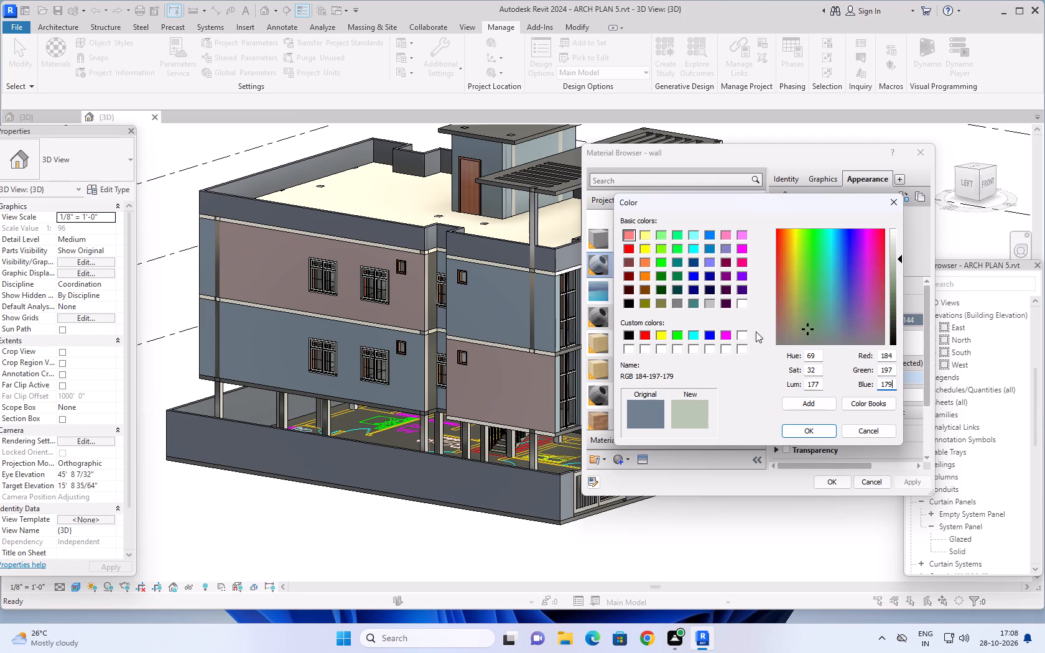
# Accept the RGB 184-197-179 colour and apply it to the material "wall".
pyautogui.click(814, 430)
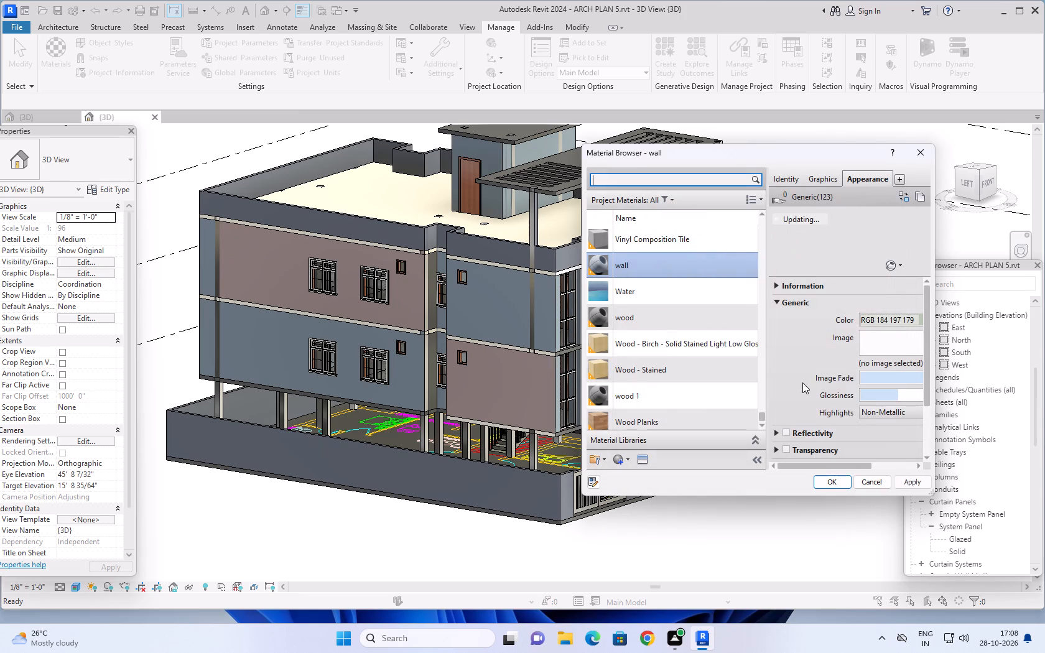
pyautogui.scroll(-2, 848, 361)
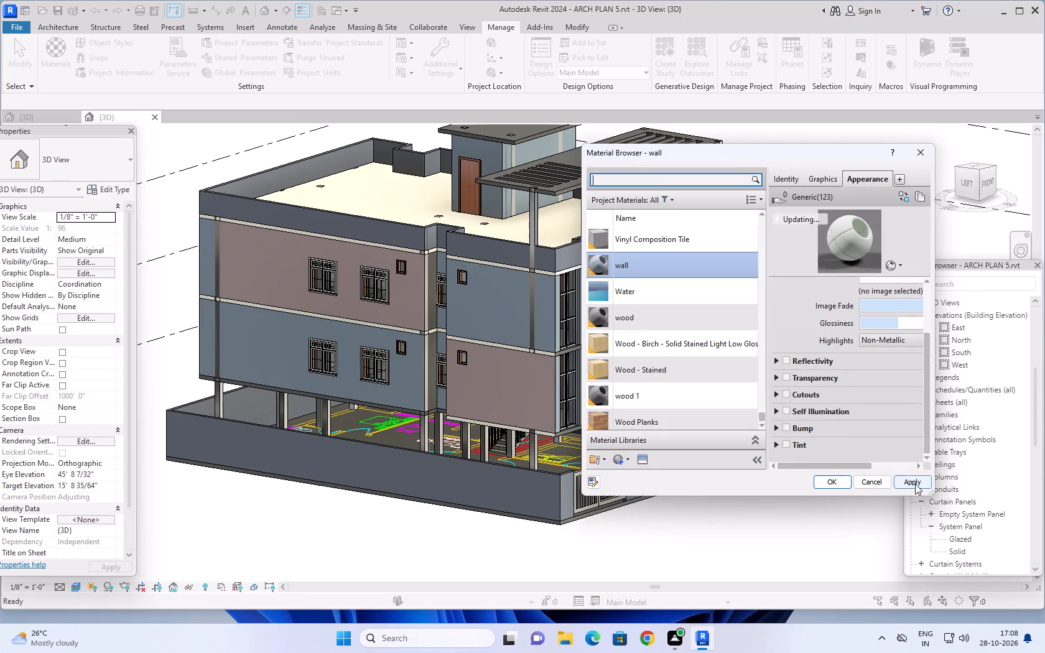
pyautogui.click(915, 484)
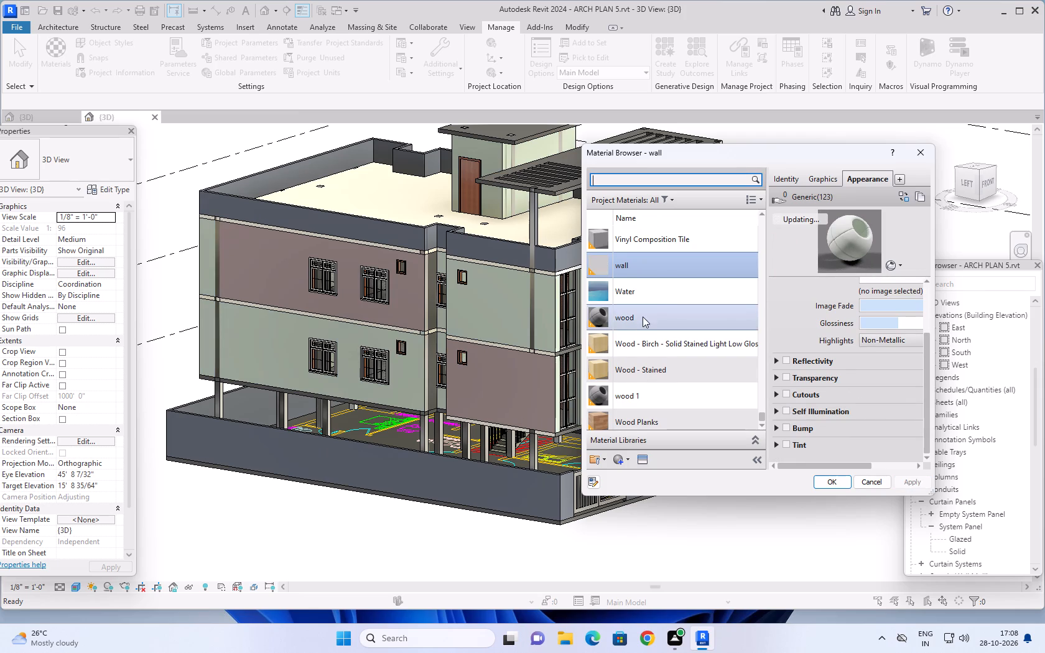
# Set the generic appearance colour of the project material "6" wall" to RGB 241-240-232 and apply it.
pyautogui.scroll(15, 643, 313)
pyautogui.scroll(12, 659, 320)
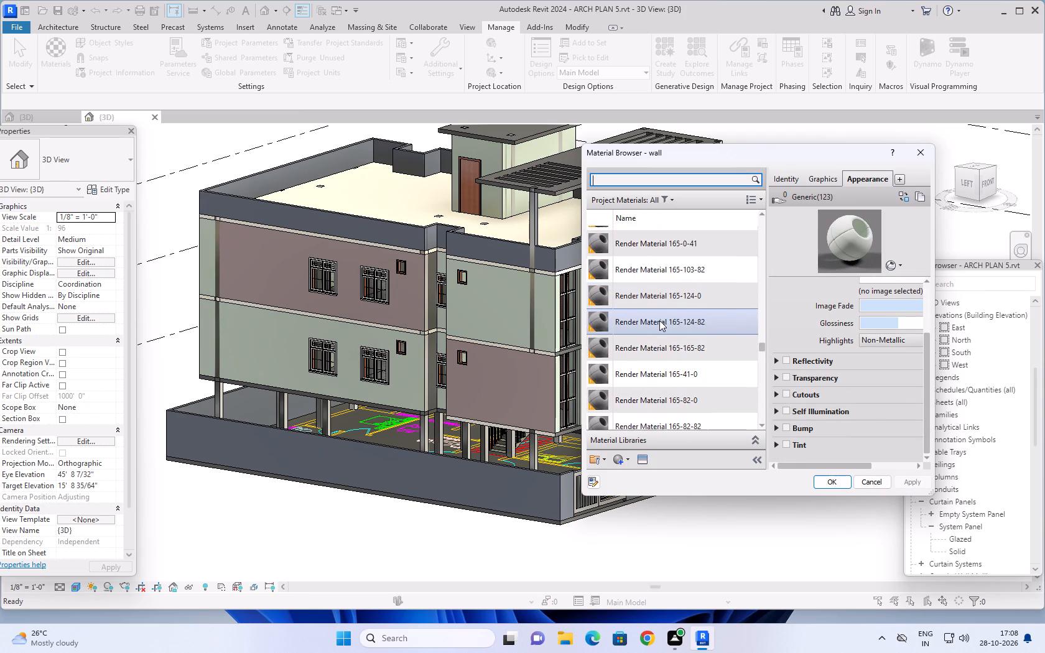
pyautogui.scroll(8, 659, 320)
pyautogui.scroll(20, 659, 320)
pyautogui.scroll(5, 659, 320)
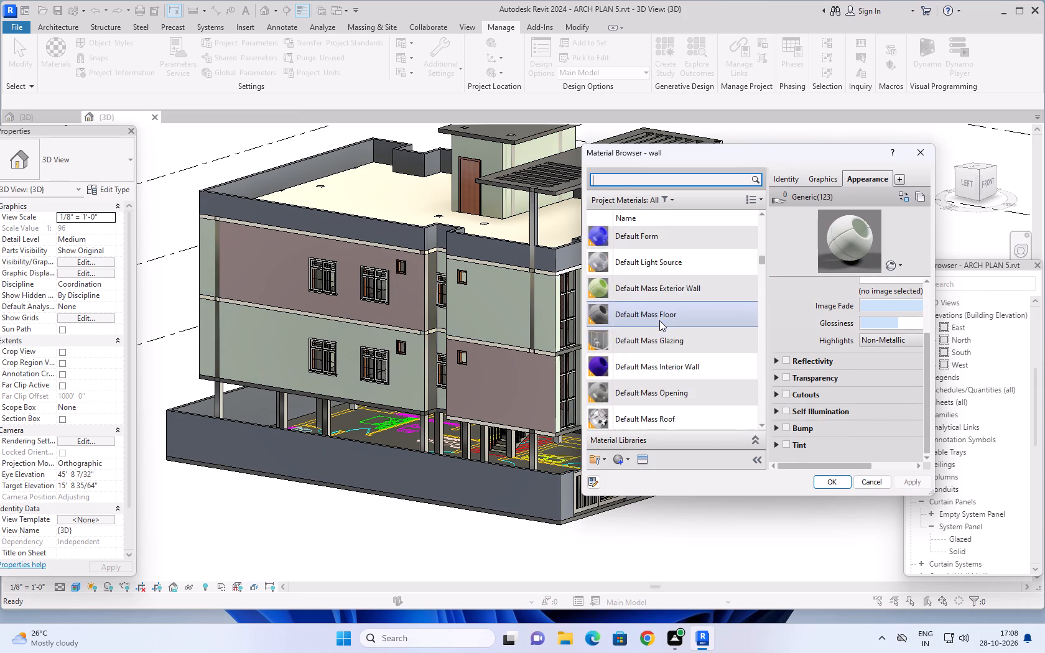
pyautogui.scroll(20, 659, 320)
pyautogui.scroll(4, 659, 320)
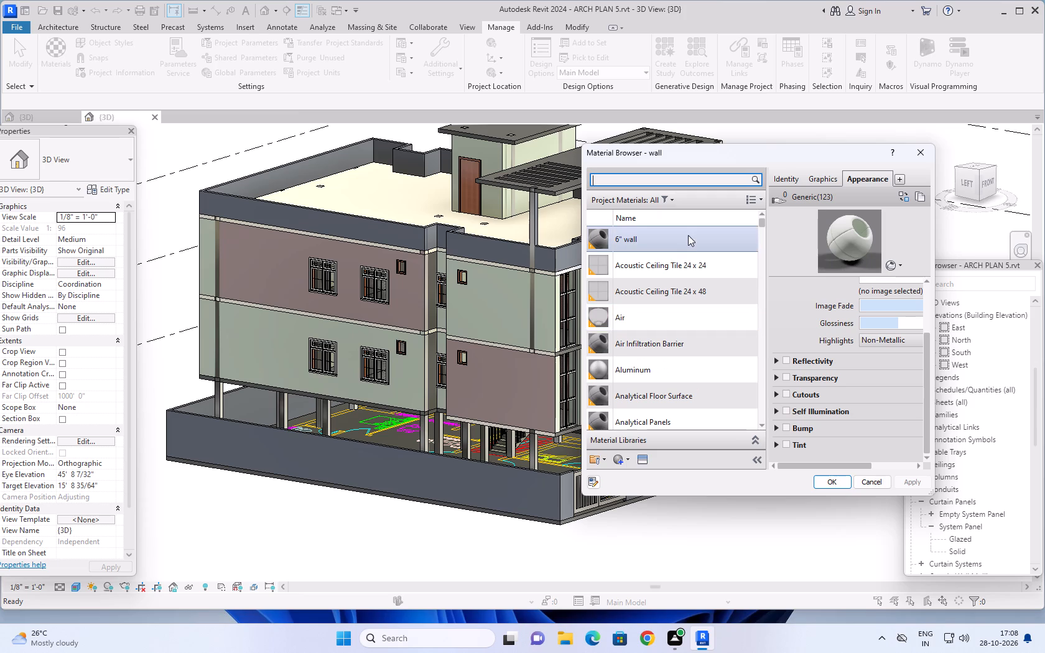
pyautogui.click(688, 241)
pyautogui.rightClick(684, 241)
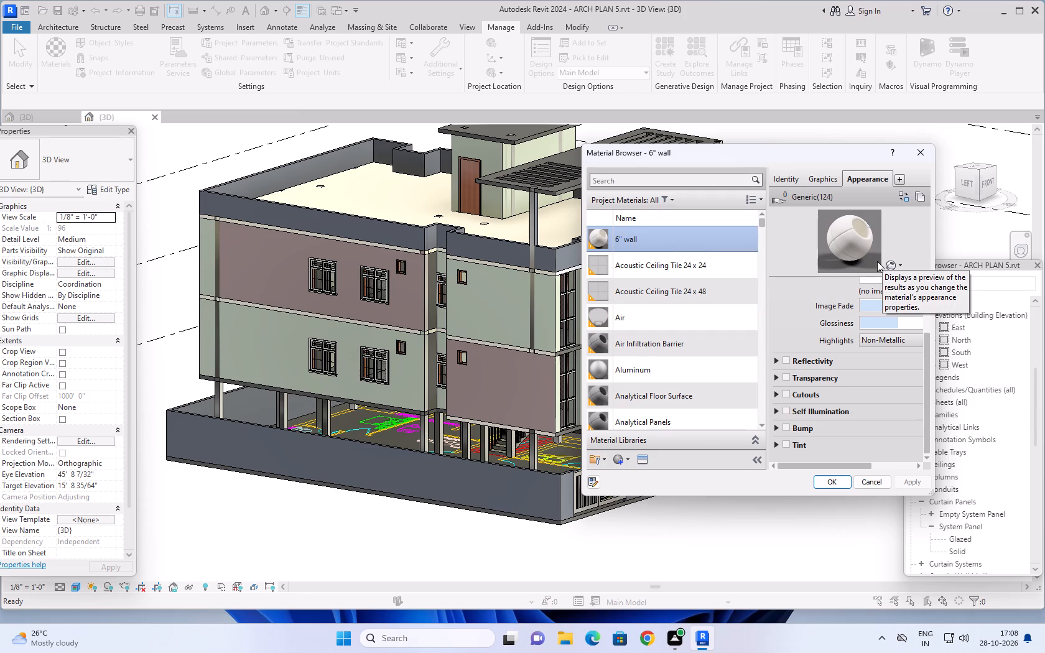
pyautogui.click(868, 177)
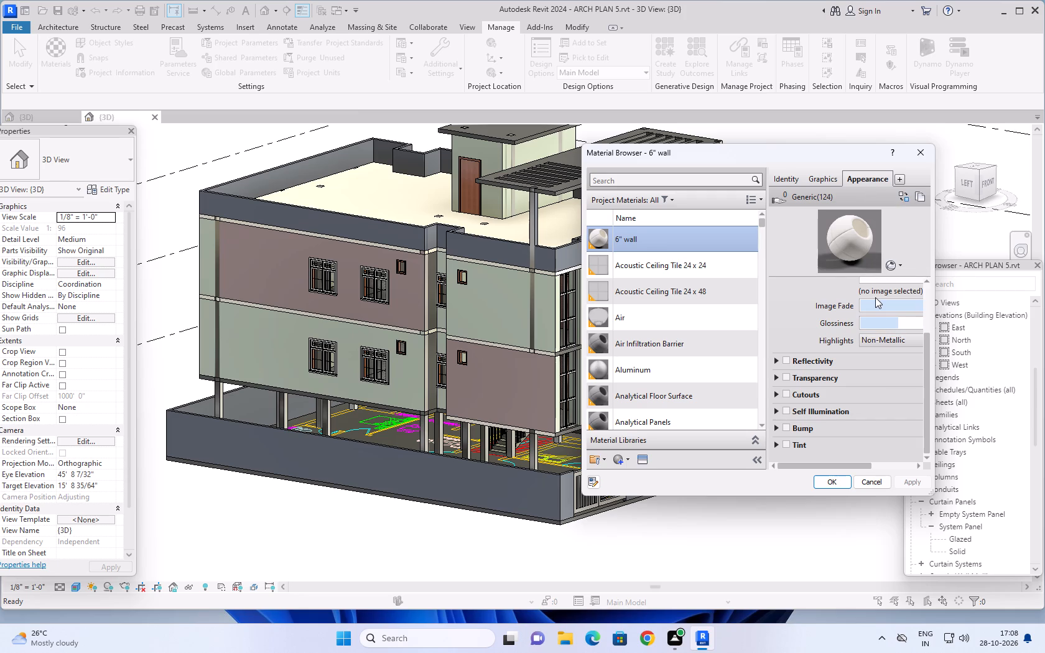
pyautogui.scroll(1, 875, 297)
pyautogui.click(887, 284)
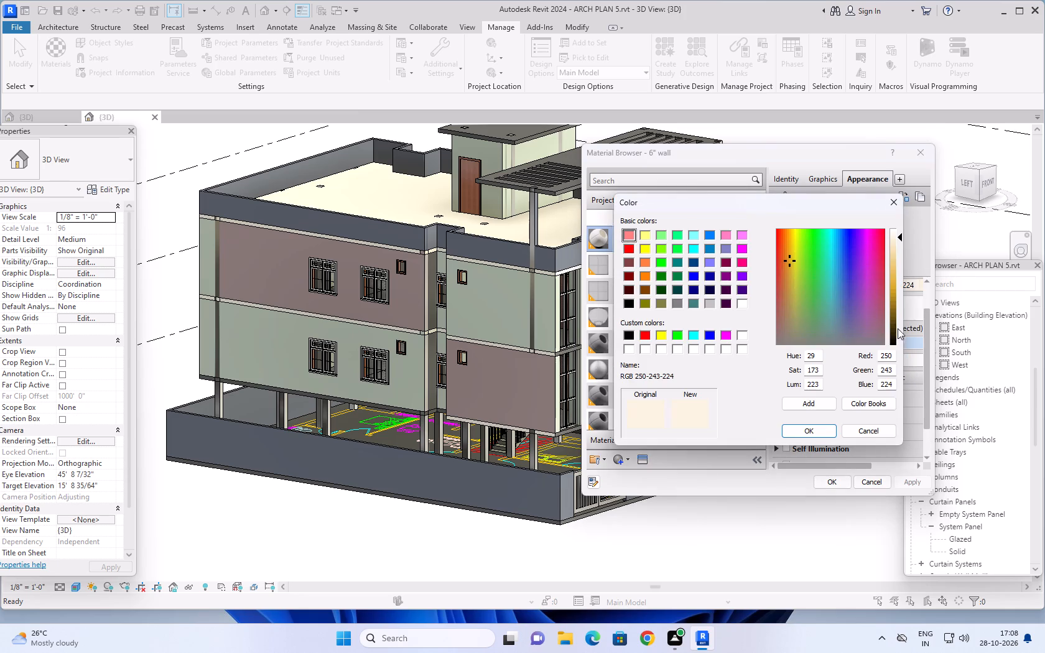
pyautogui.moveTo(891, 354); pyautogui.dragTo(880, 354)
pyautogui.write('241')
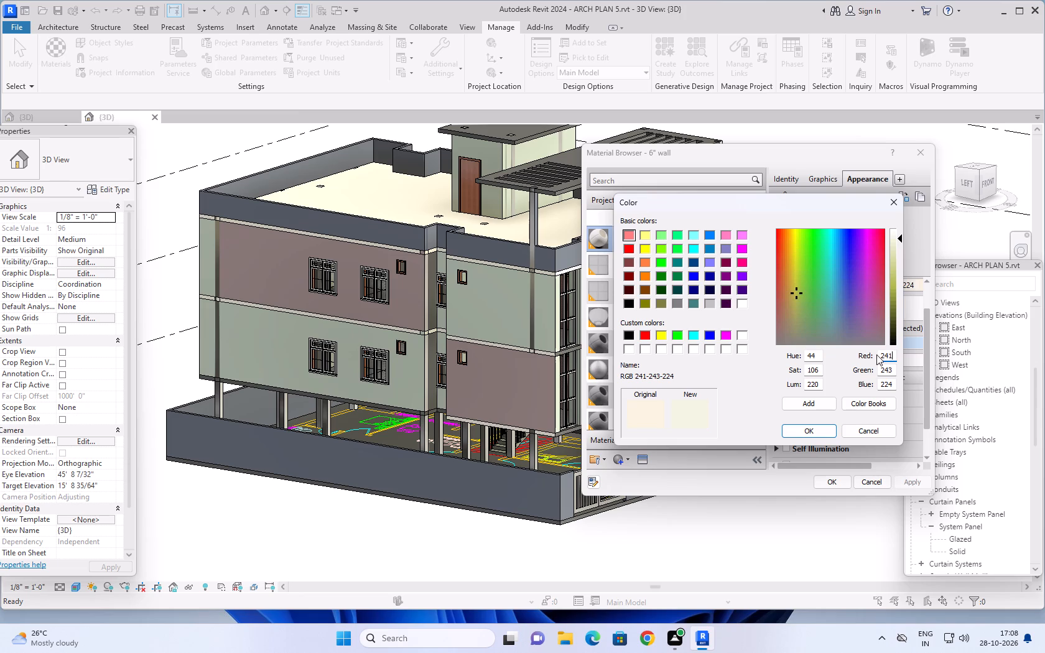
pyautogui.moveTo(894, 369); pyautogui.dragTo(878, 374)
pyautogui.moveTo(878, 374); pyautogui.dragTo(875, 375)
pyautogui.write('240')
pyautogui.moveTo(891, 384); pyautogui.dragTo(864, 389)
pyautogui.write('232')
pyautogui.click(818, 433)
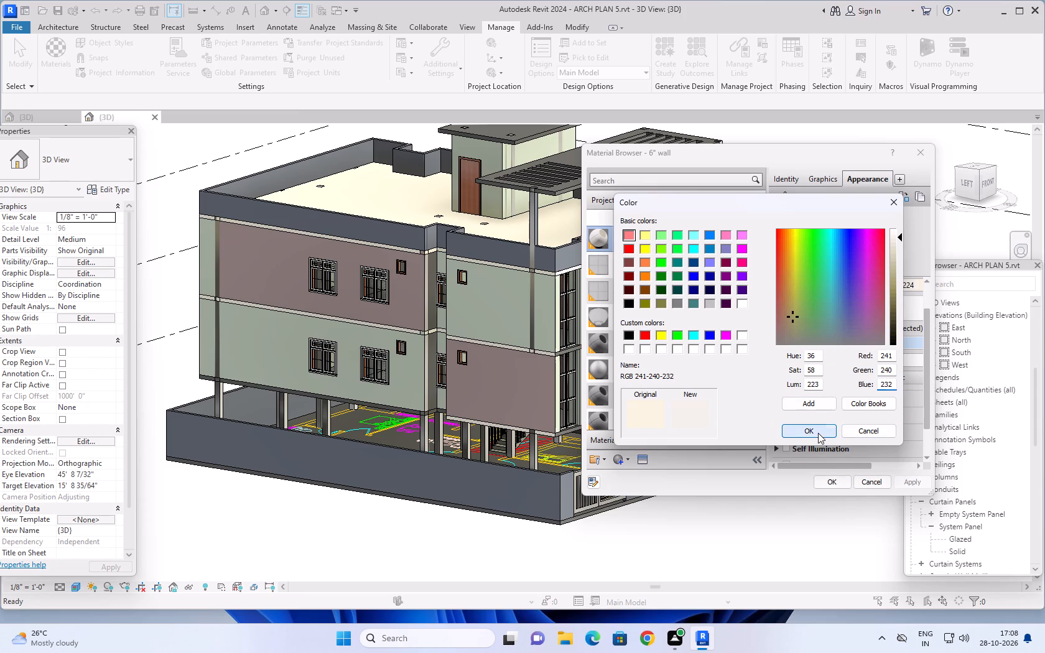
pyautogui.click(909, 481)
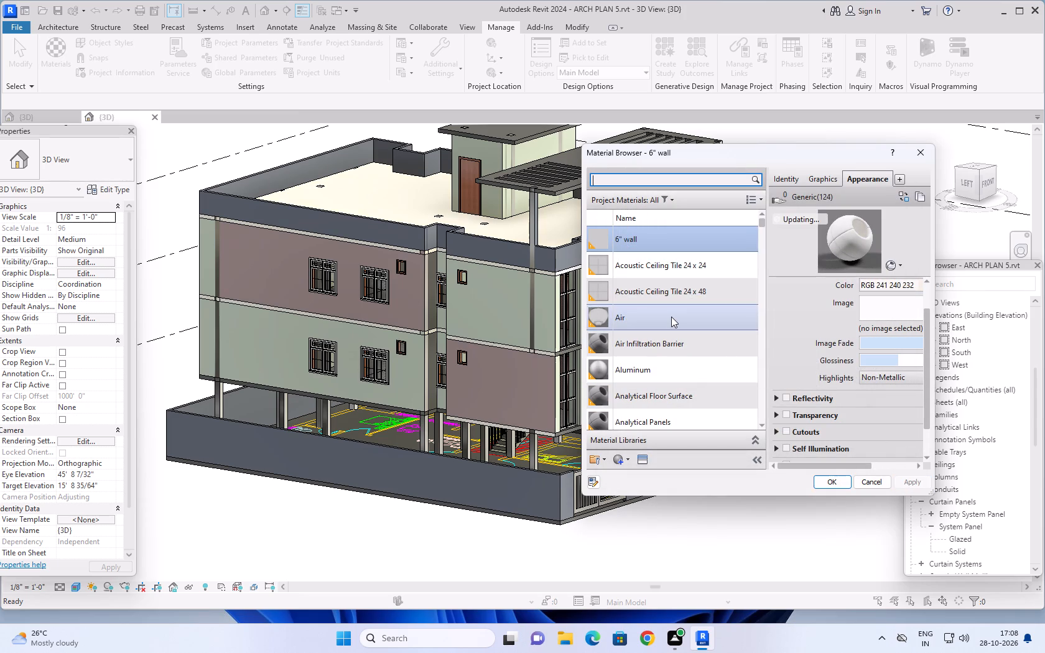
# Look through the project materials list, including the wall and wood entries near its end.
pyautogui.scroll(1, 681, 319)
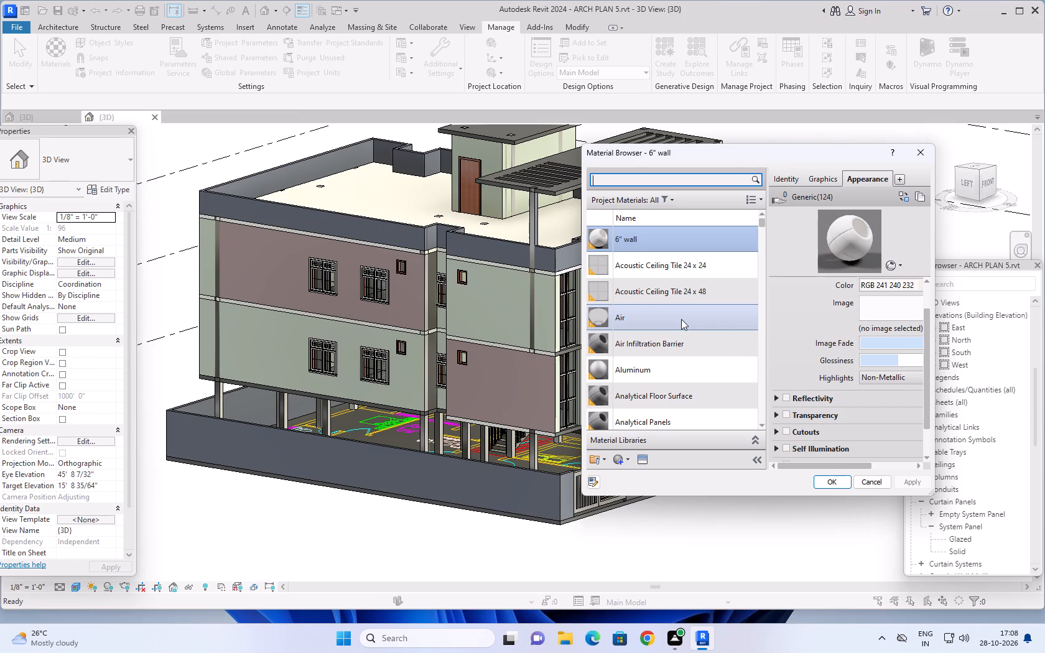
pyautogui.scroll(-15, 681, 319)
pyautogui.scroll(-12, 681, 320)
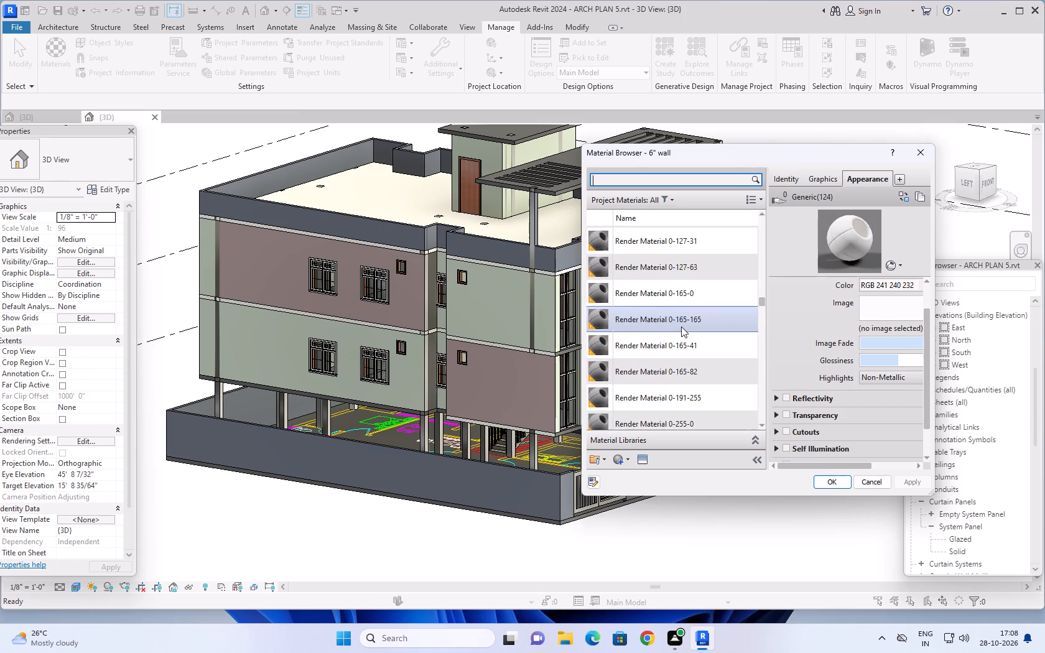
pyautogui.scroll(-20, 681, 327)
pyautogui.scroll(-20, 681, 327)
pyautogui.scroll(-2, 681, 327)
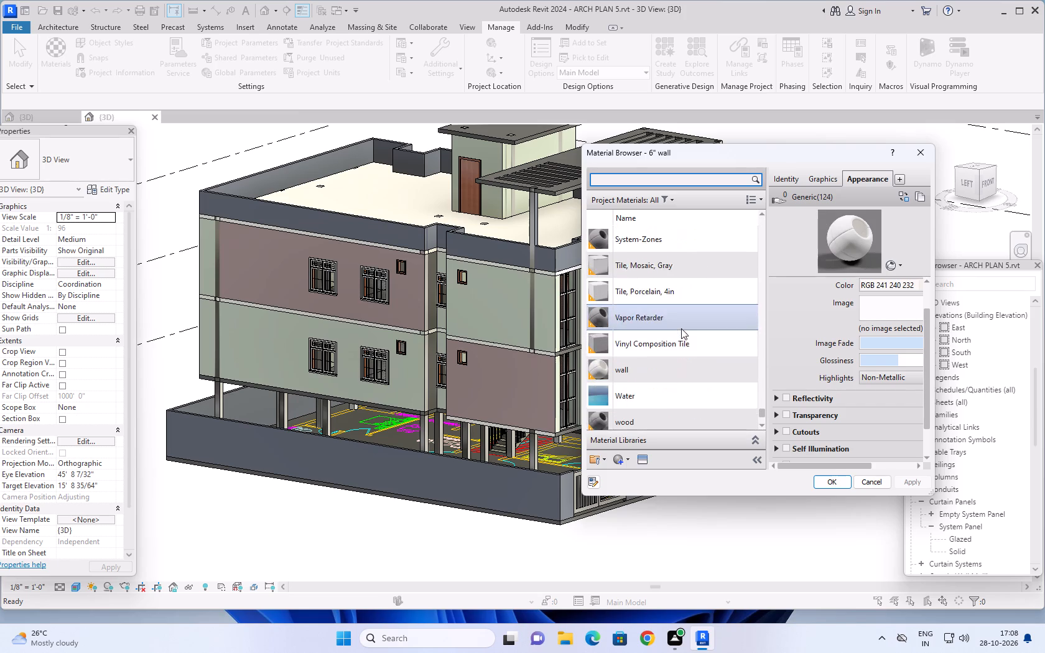
pyautogui.scroll(-19, 681, 328)
pyautogui.scroll(-11, 682, 322)
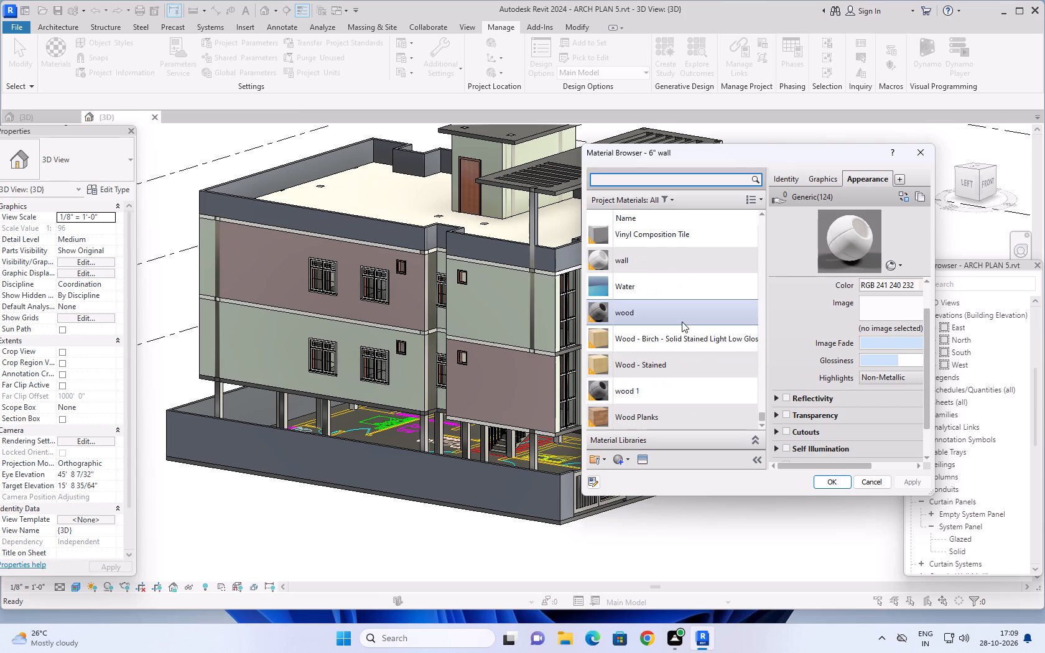
pyautogui.scroll(-19, 682, 322)
pyautogui.scroll(-6, 682, 322)
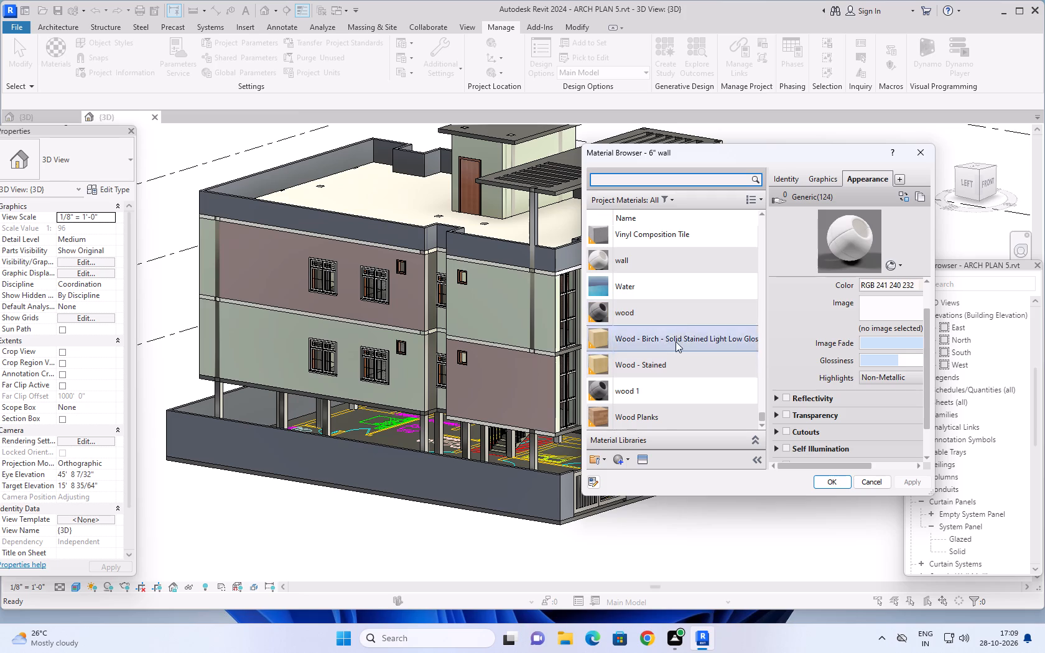
pyautogui.scroll(3, 673, 387)
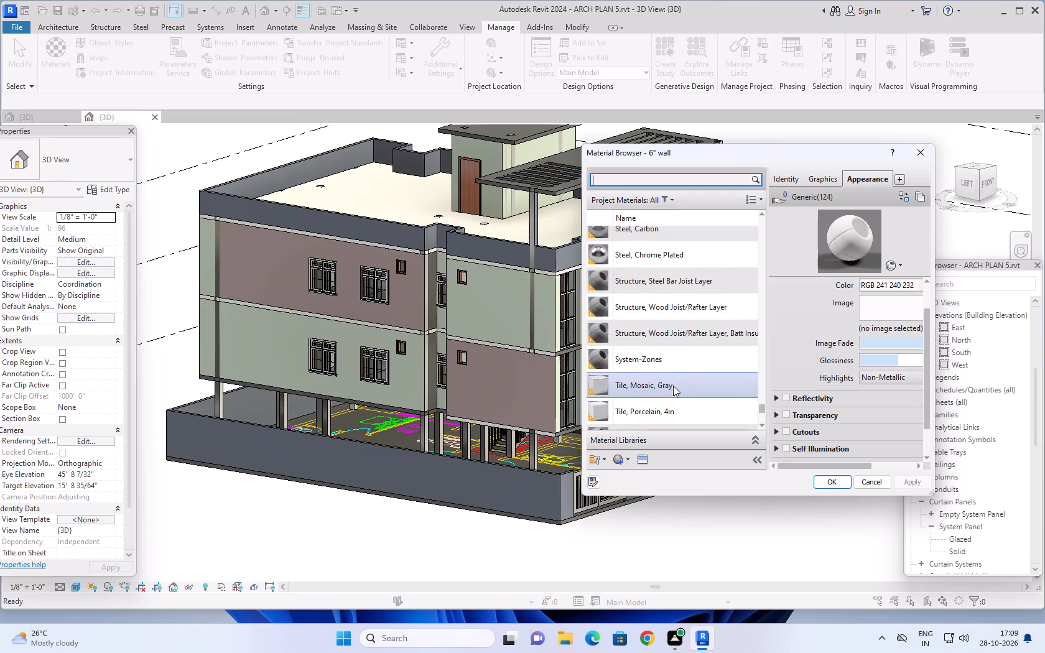
pyautogui.scroll(-12, 673, 386)
# Create a new project material and name it WOOD 2.
pyautogui.rightClick(621, 459)
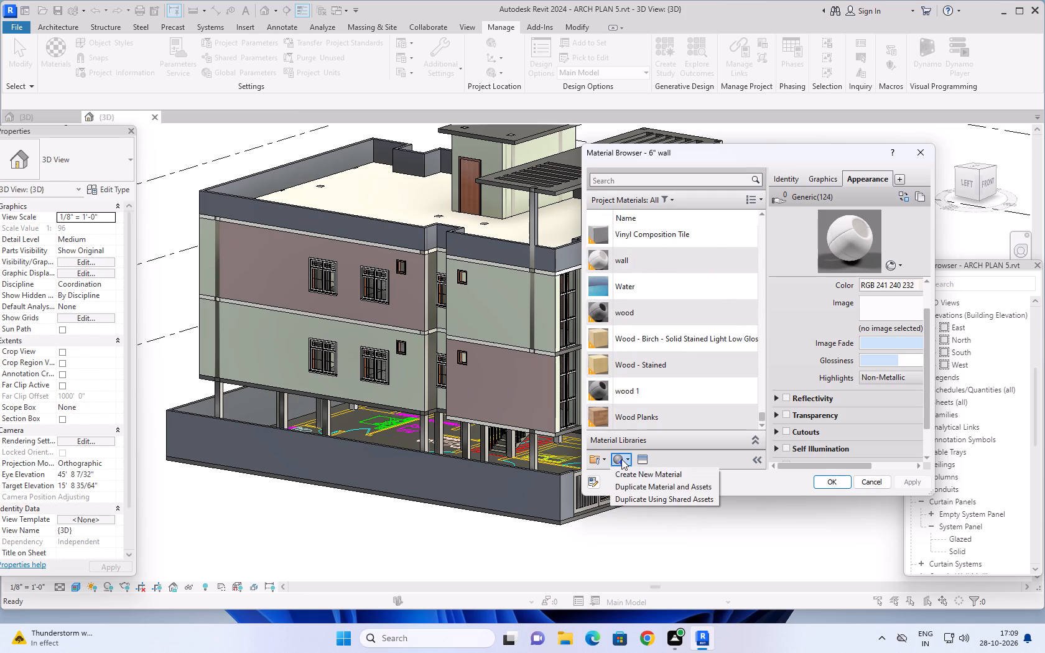
pyautogui.click(644, 472)
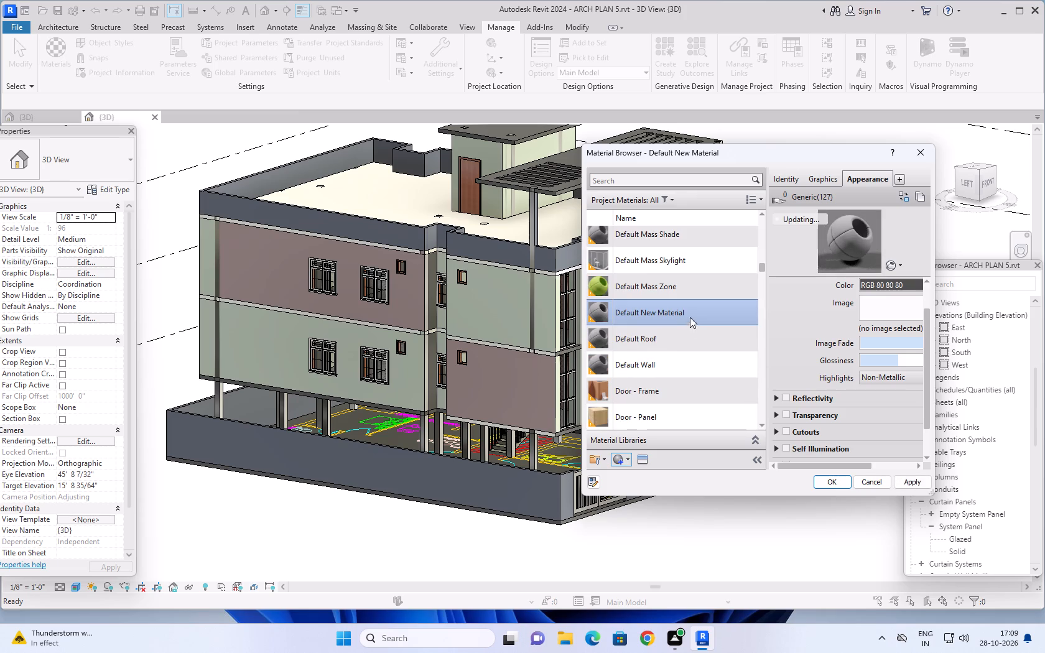
pyautogui.rightClick(693, 313)
pyautogui.click(724, 366)
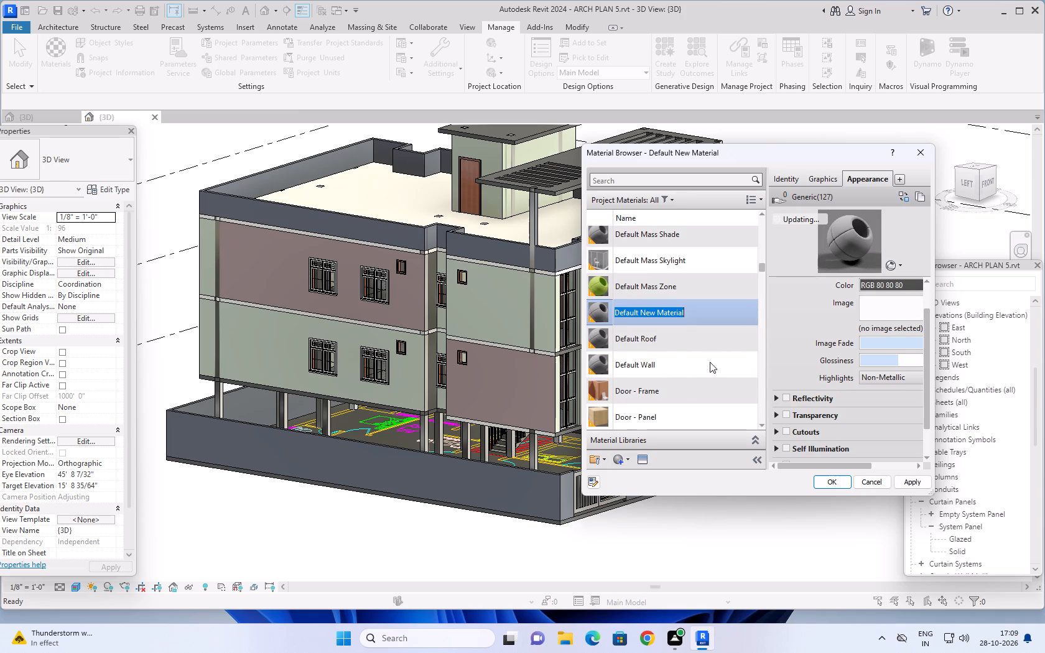
pyautogui.press('w')
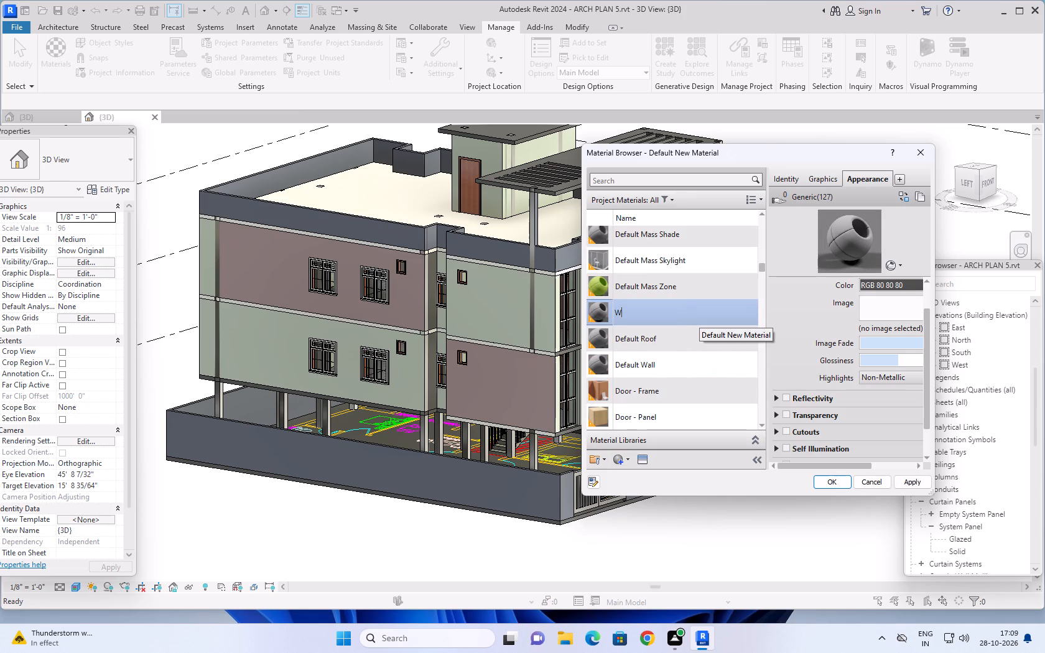
pyautogui.write('OOD')
pyautogui.press('space')
pyautogui.press('2')
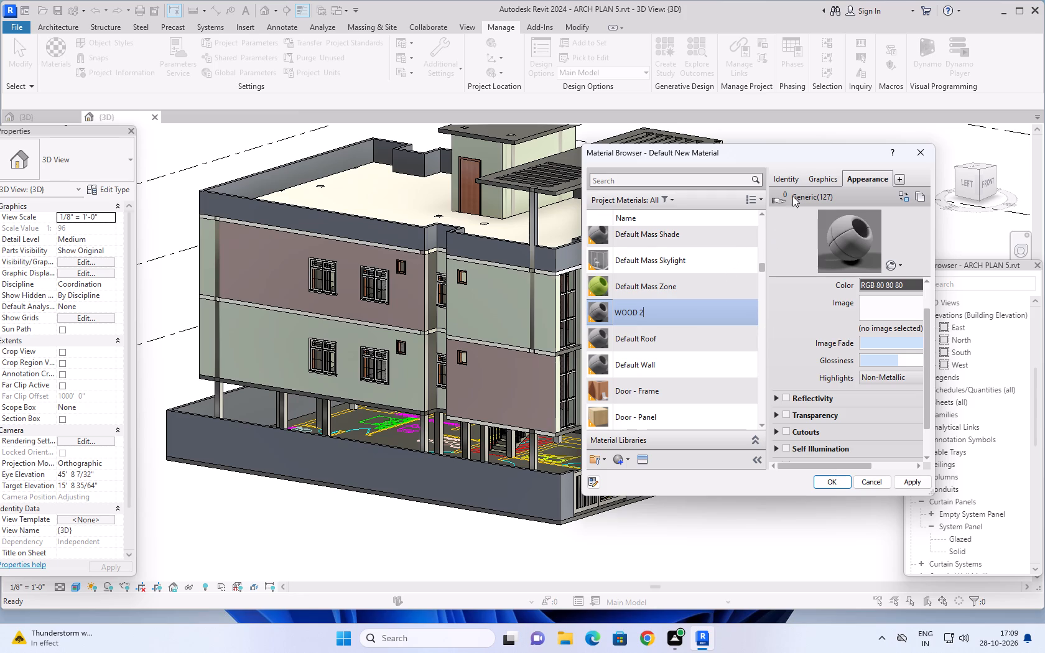
# Make the shading of the WOOD 2 material use its render appearance.
pyautogui.click(824, 175)
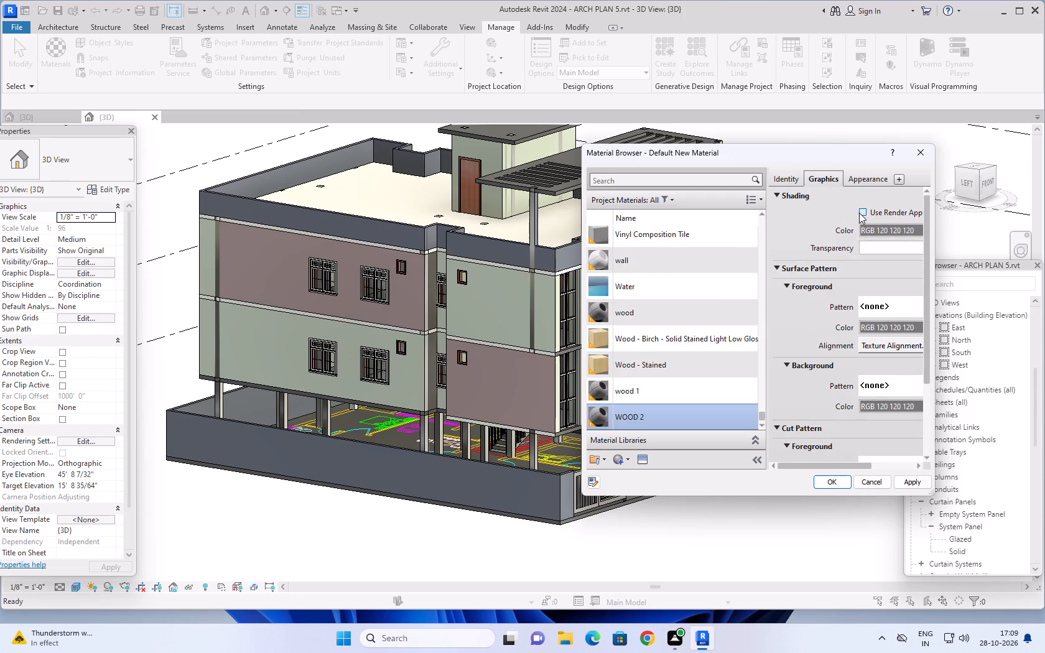
pyautogui.click(862, 211)
# Set the generic appearance colour of the WOOD 2 material to RGB 65-71-71 and apply it.
pyautogui.click(865, 178)
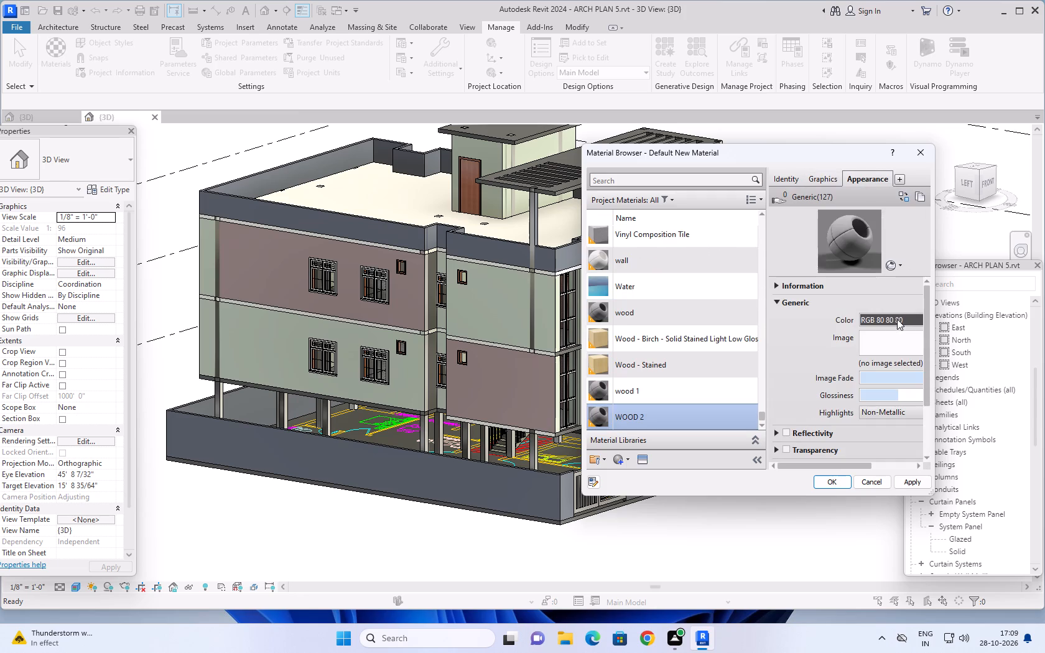
pyautogui.click(897, 319)
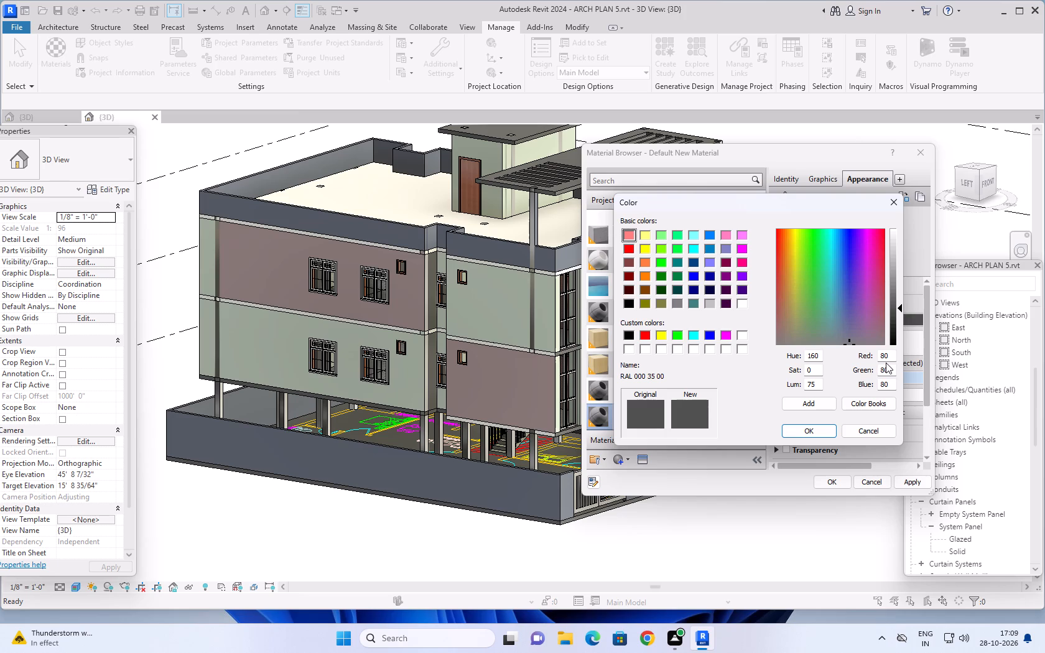
pyautogui.moveTo(893, 356); pyautogui.dragTo(885, 358)
pyautogui.moveTo(885, 358); pyautogui.dragTo(880, 359)
pyautogui.write('65')
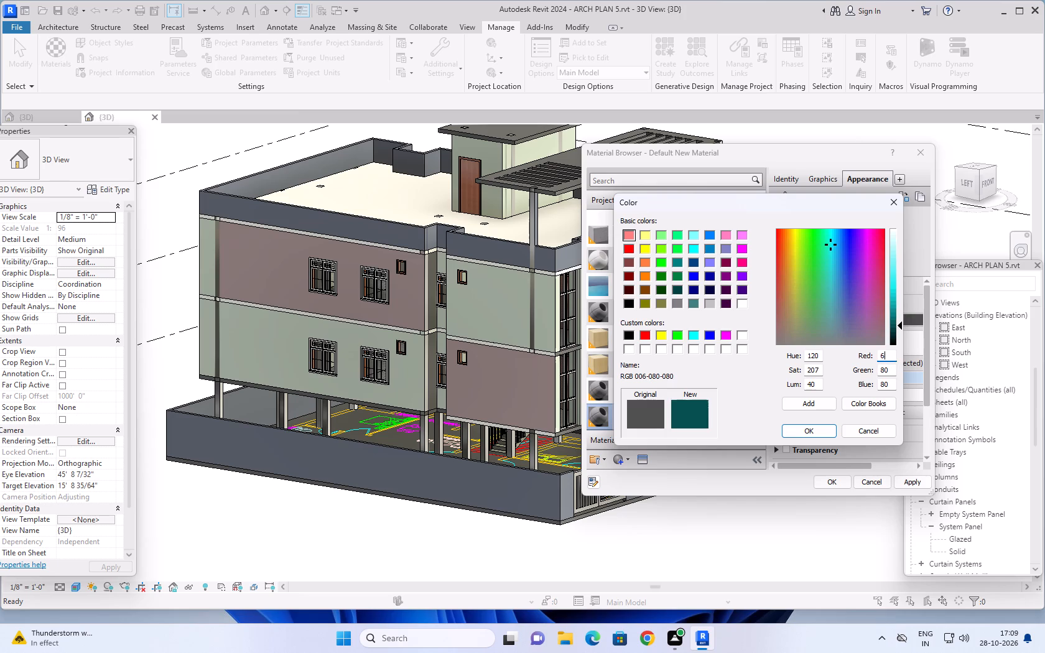
pyautogui.moveTo(890, 370); pyautogui.dragTo(872, 376)
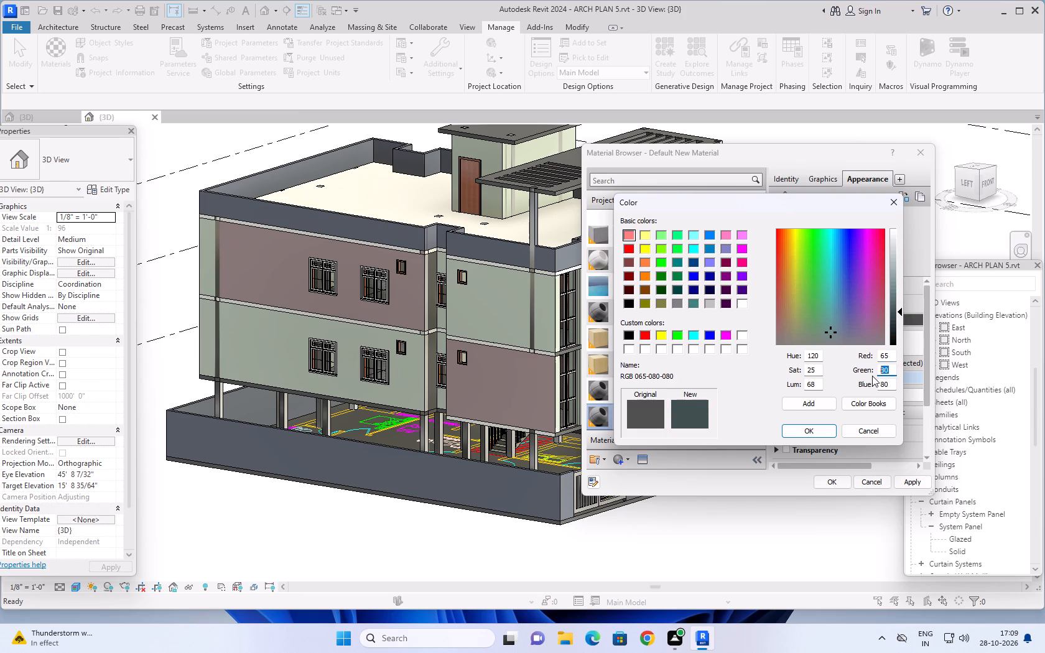
pyautogui.write('71')
pyautogui.moveTo(891, 385); pyautogui.dragTo(878, 387)
pyautogui.write('71')
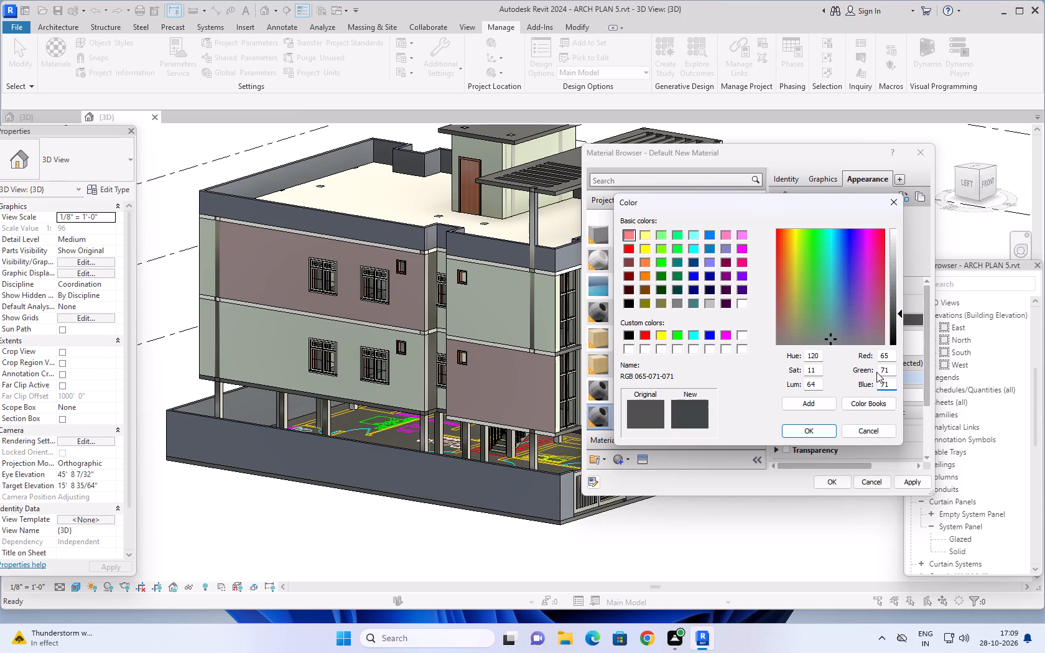
pyautogui.click(803, 430)
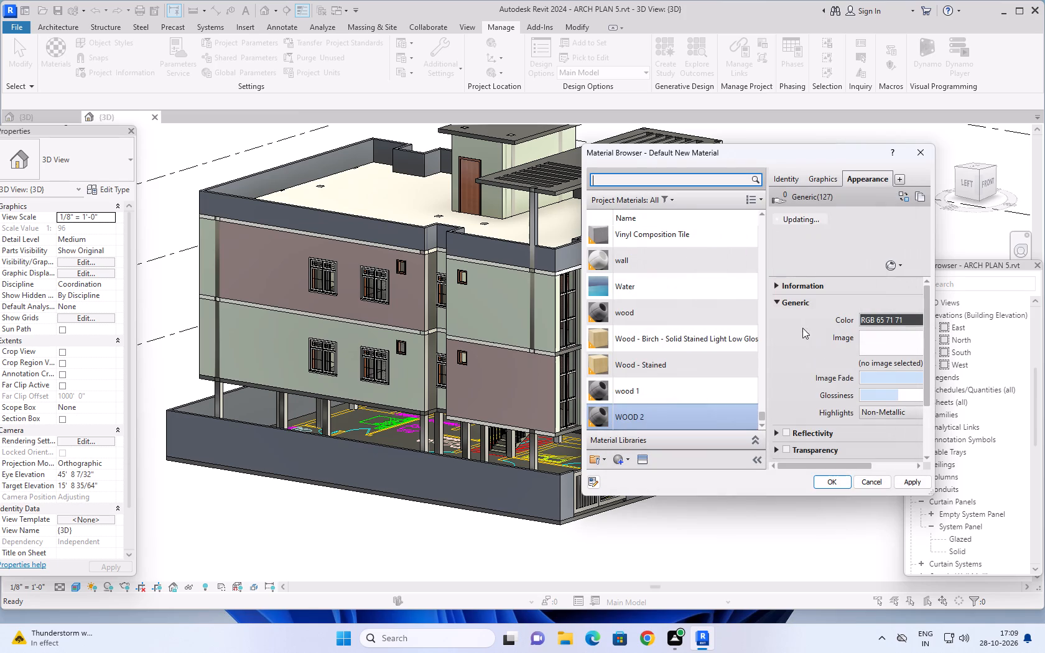
pyautogui.click(906, 479)
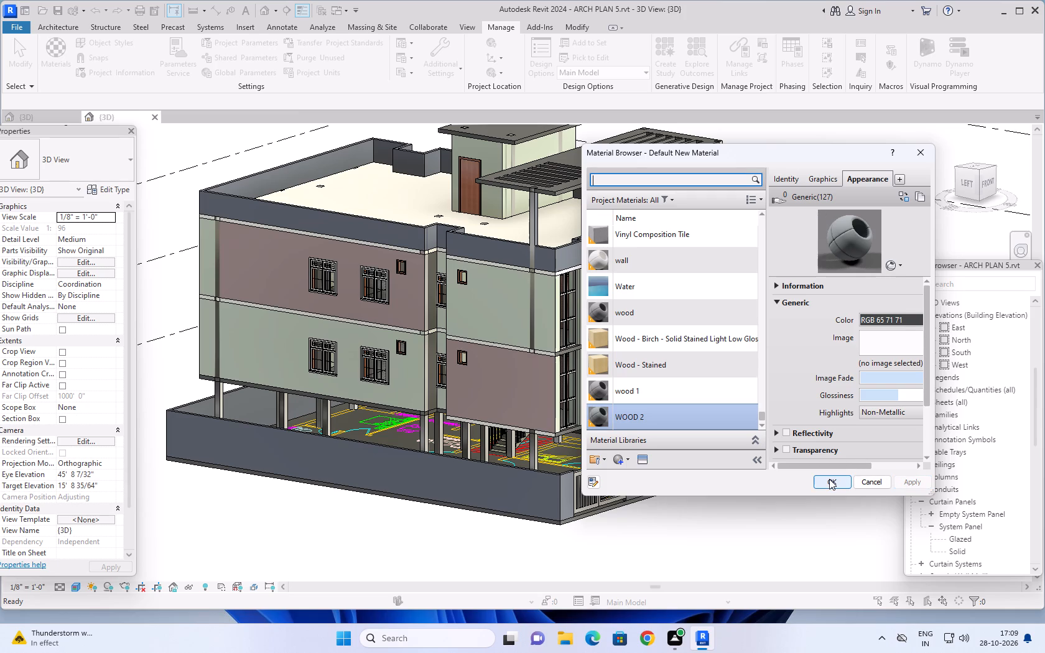
# Create another new project material and name it COFFEE BROWN.
pyautogui.scroll(-4, 651, 348)
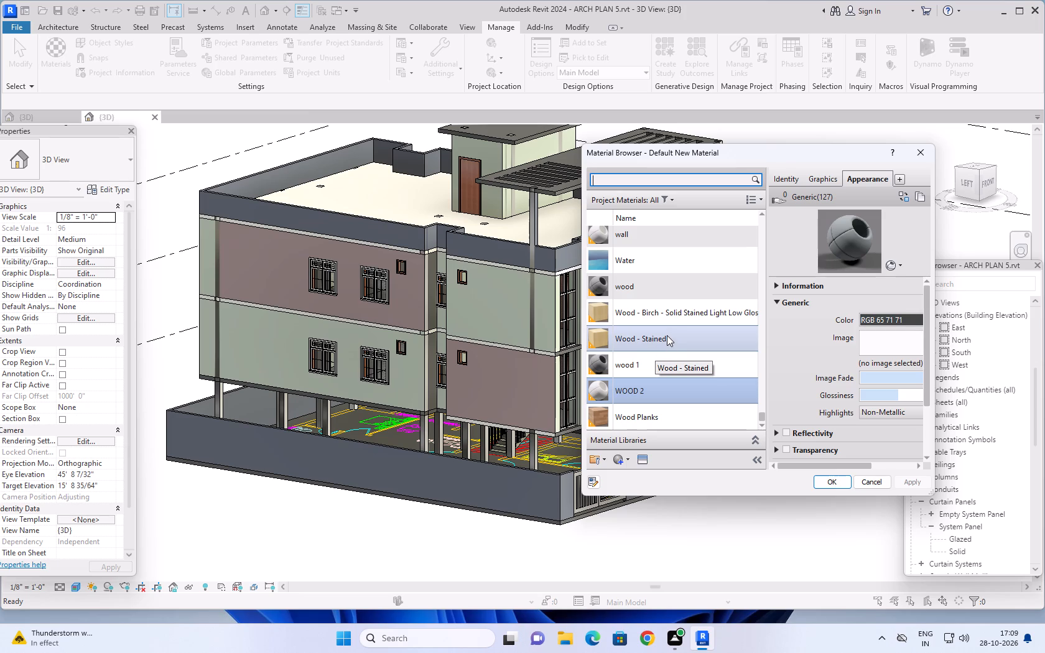
pyautogui.scroll(1, 661, 323)
pyautogui.scroll(-1, 674, 321)
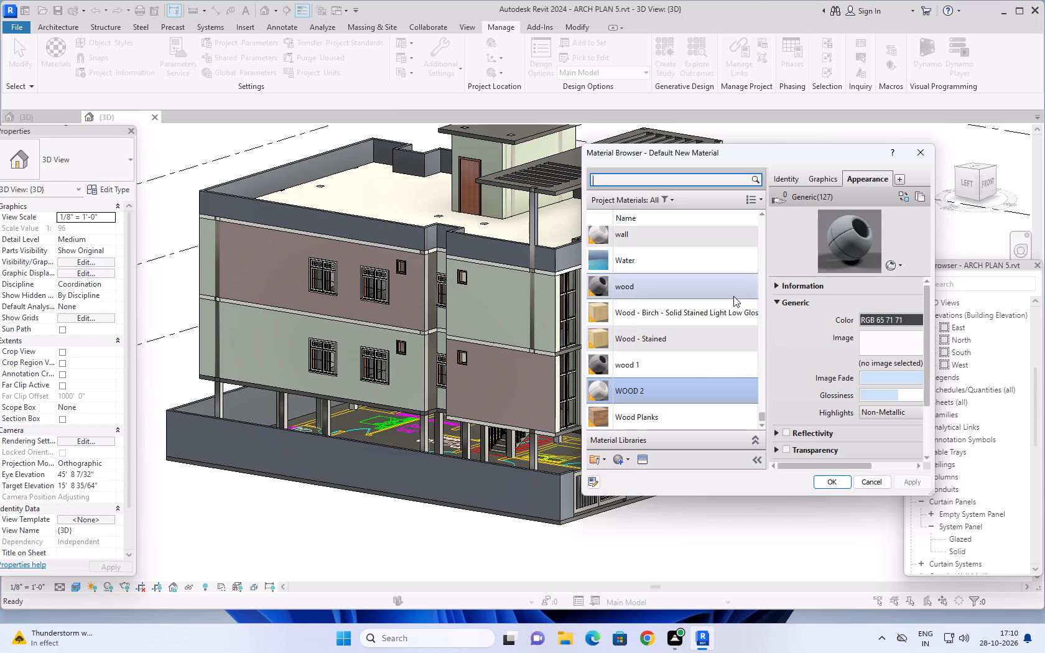
pyautogui.rightClick(622, 458)
pyautogui.click(634, 475)
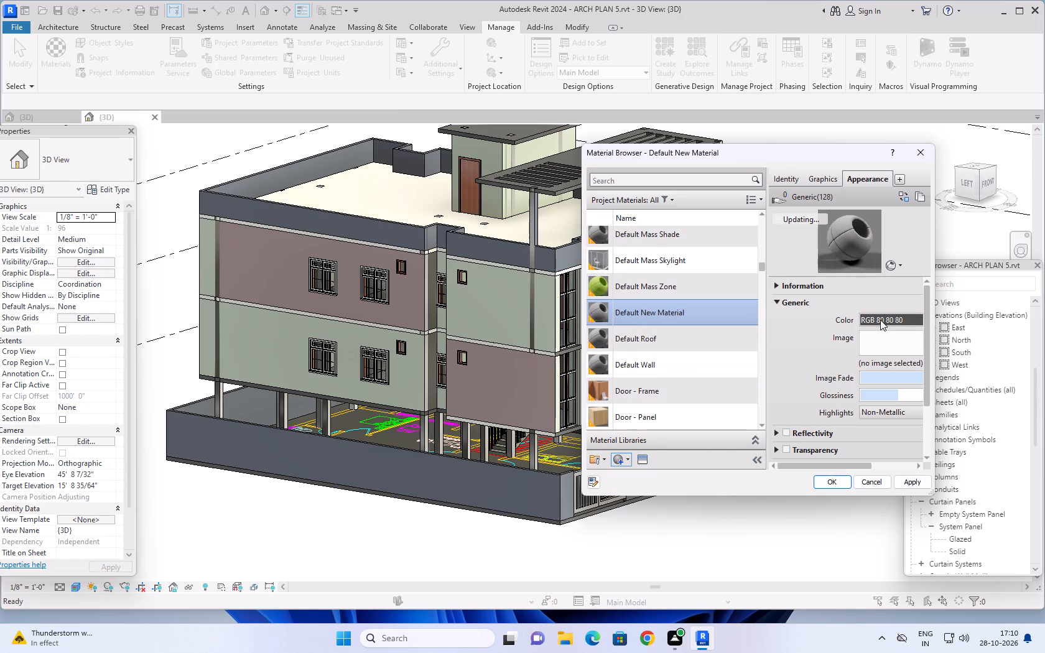
pyautogui.click(830, 177)
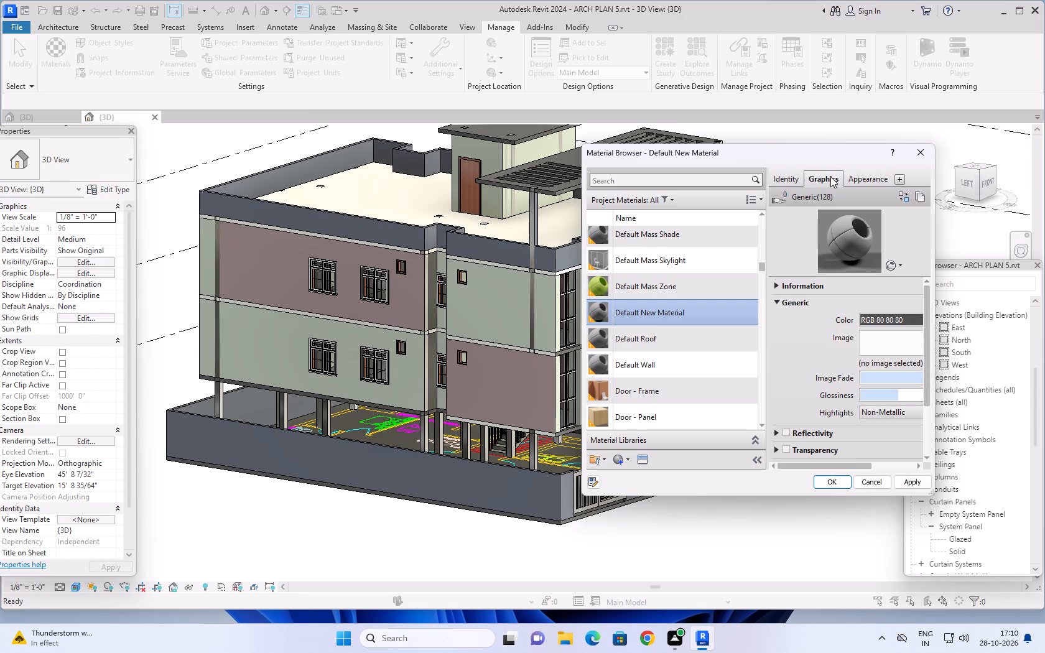
pyautogui.rightClick(700, 308)
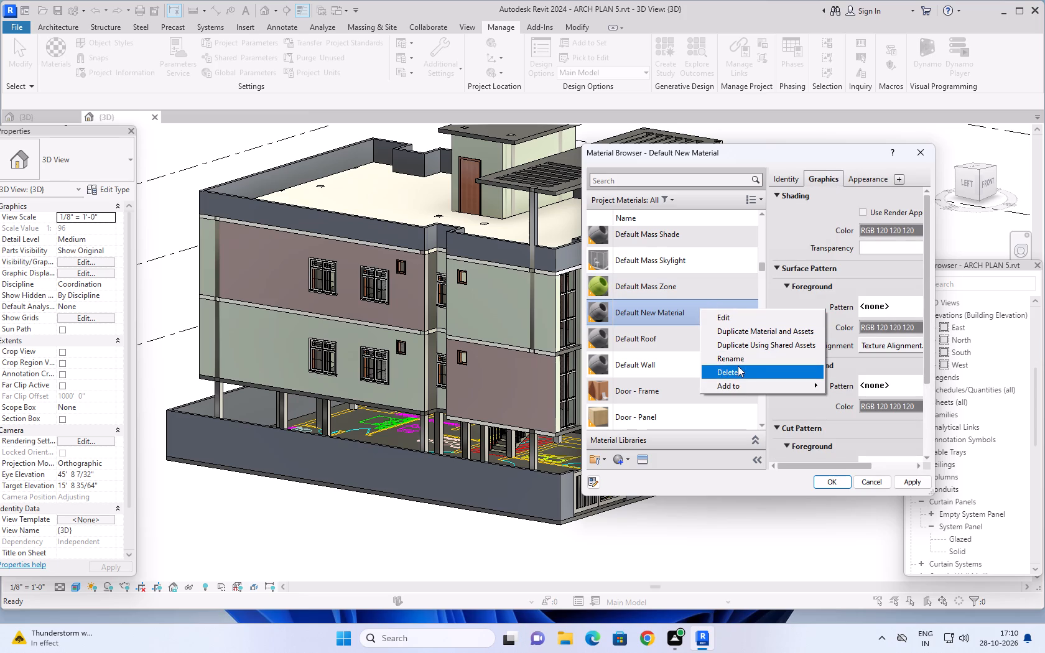
pyautogui.click(740, 361)
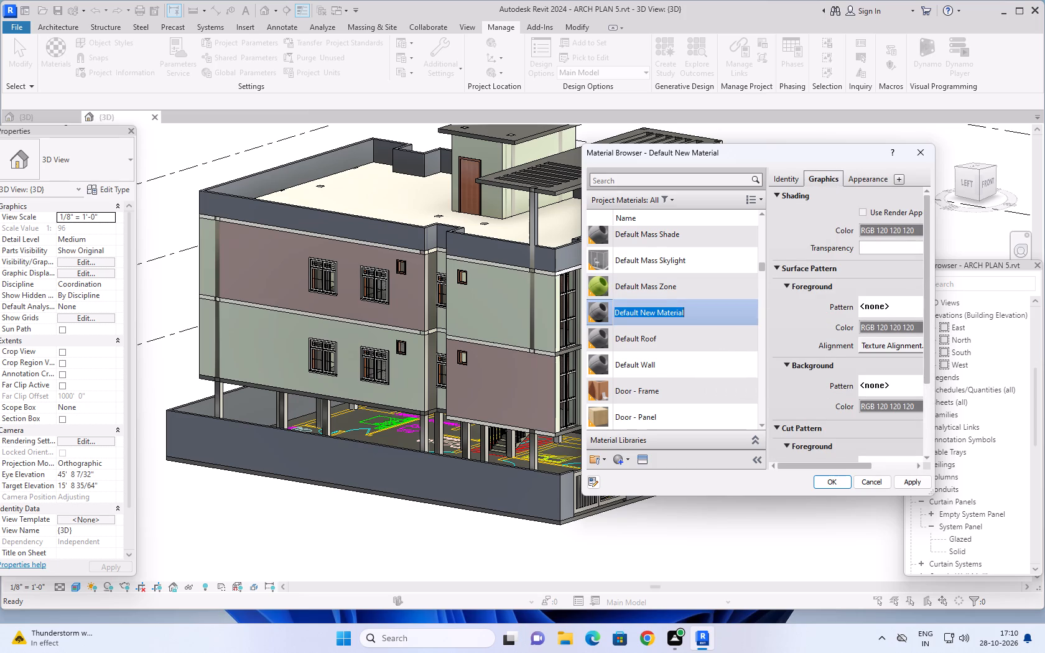
pyautogui.press('BackSpace')
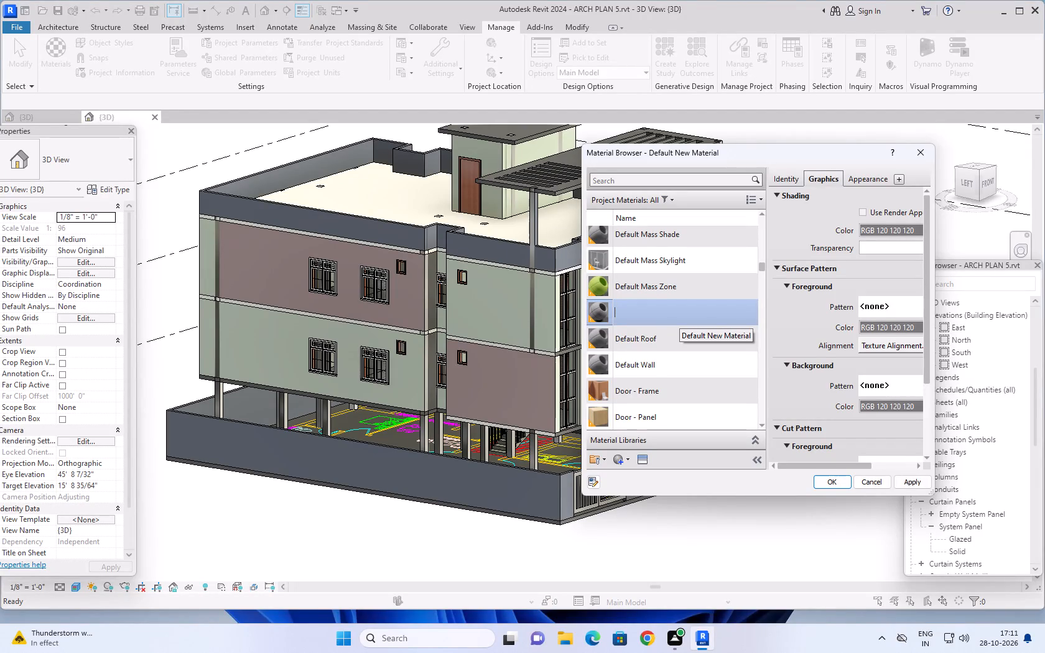
pyautogui.write('CO')
pyautogui.write('FF')
pyautogui.press('space')
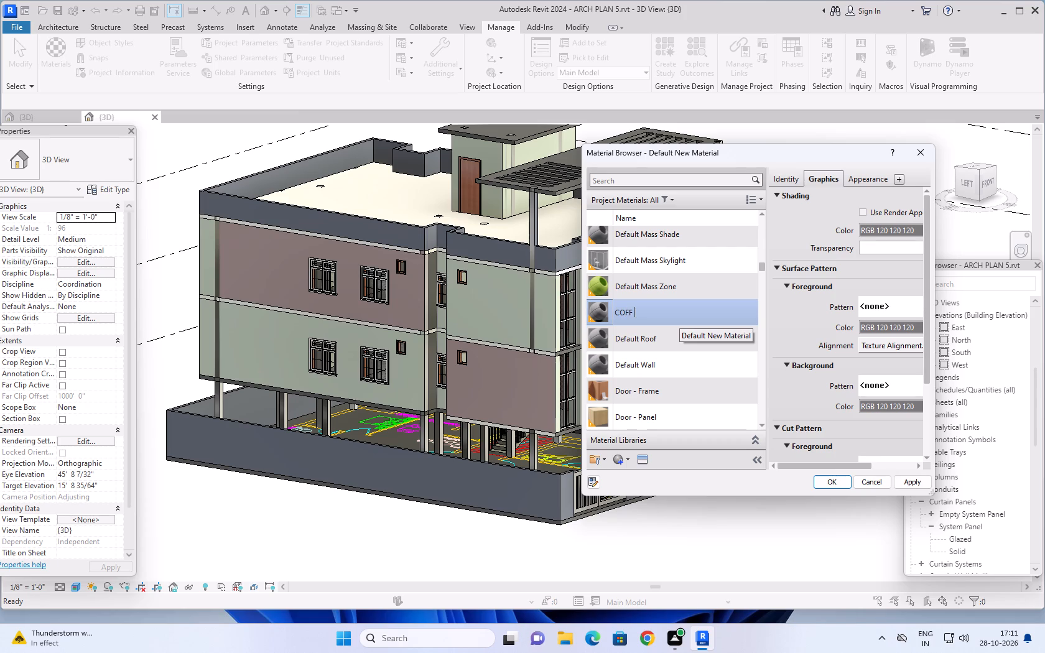
pyautogui.press('BackSpace')
pyautogui.write('EE')
pyautogui.press('space')
pyautogui.write('BROWN')
pyautogui.press('space')
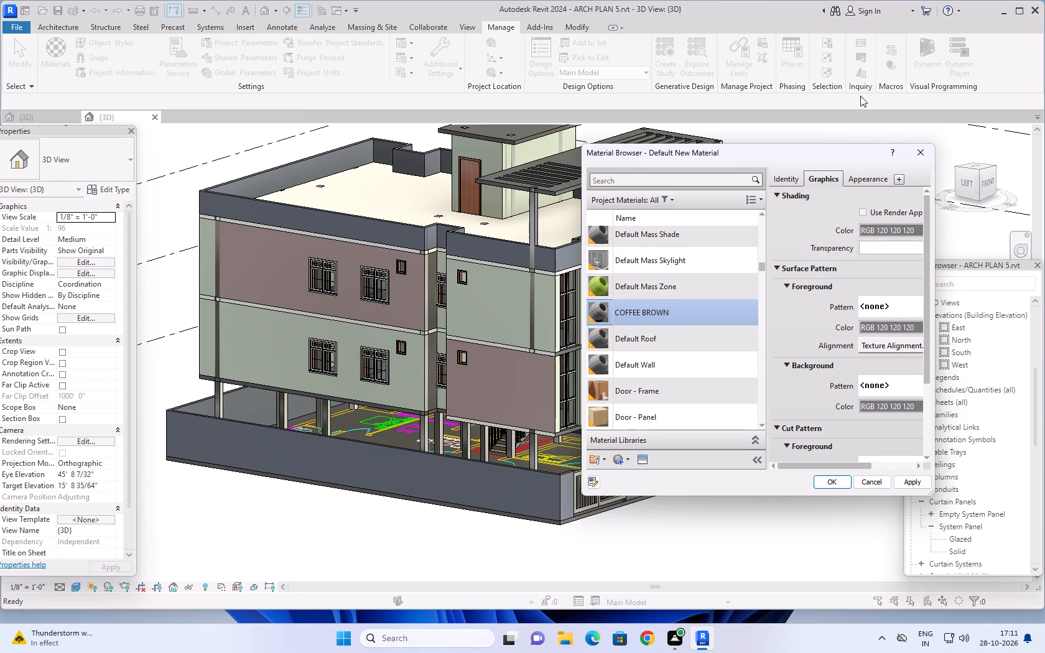
# Make the shading of the COFFEE BROWN material use its render appearance.
pyautogui.click(863, 213)
# Set the generic appearance colour of the COFFEE BROWN material to RGB 89-68-56 and apply it.
pyautogui.click(863, 173)
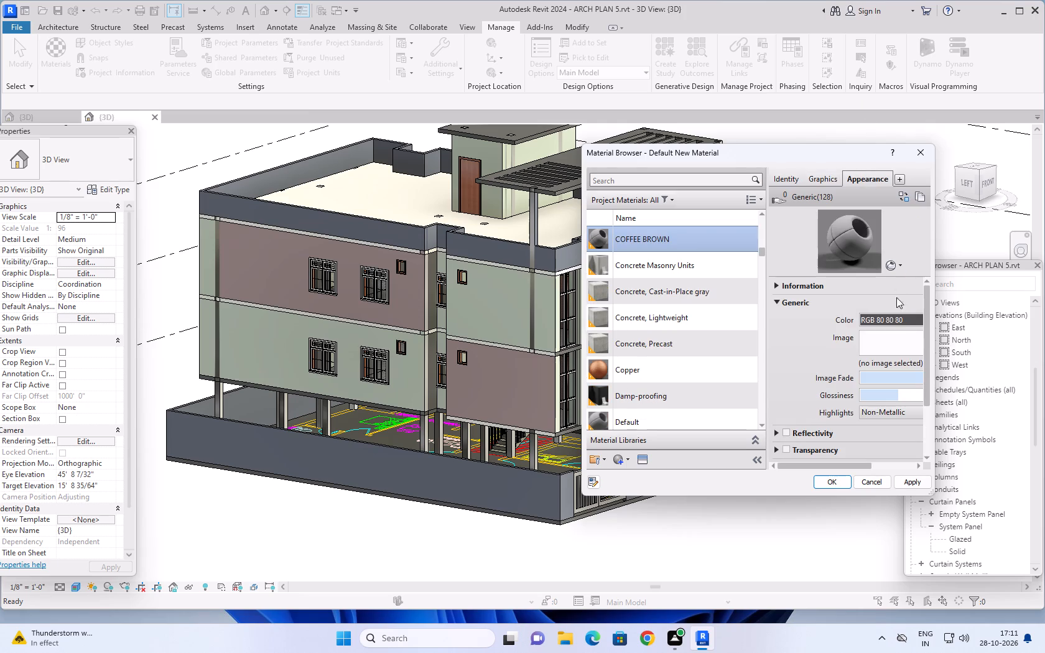
pyautogui.click(896, 322)
pyautogui.moveTo(890, 356); pyautogui.dragTo(872, 359)
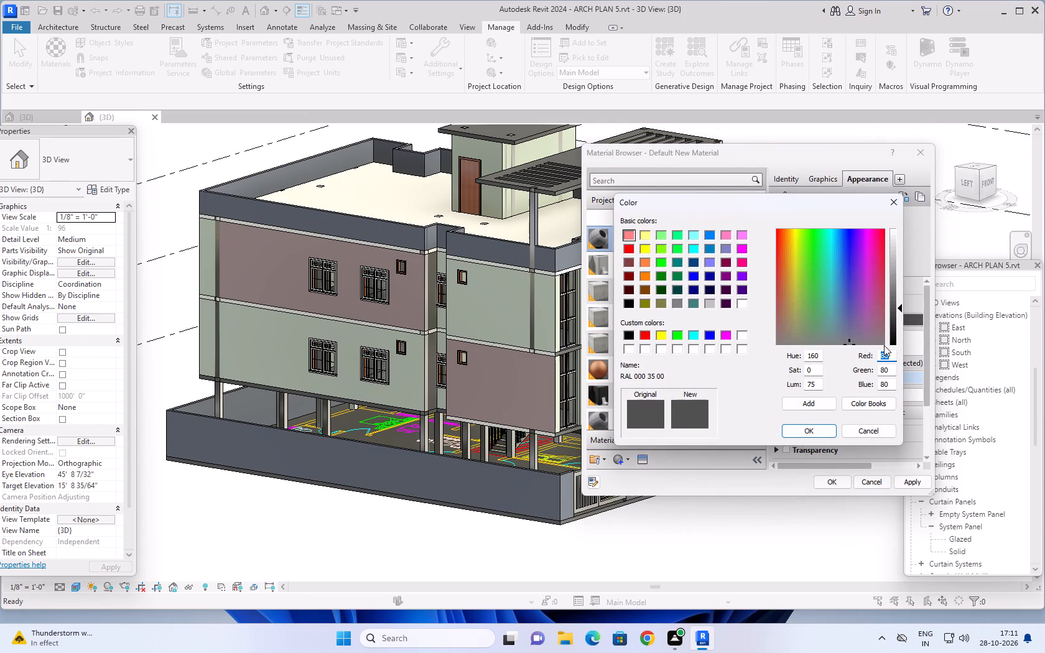
pyautogui.write('89')
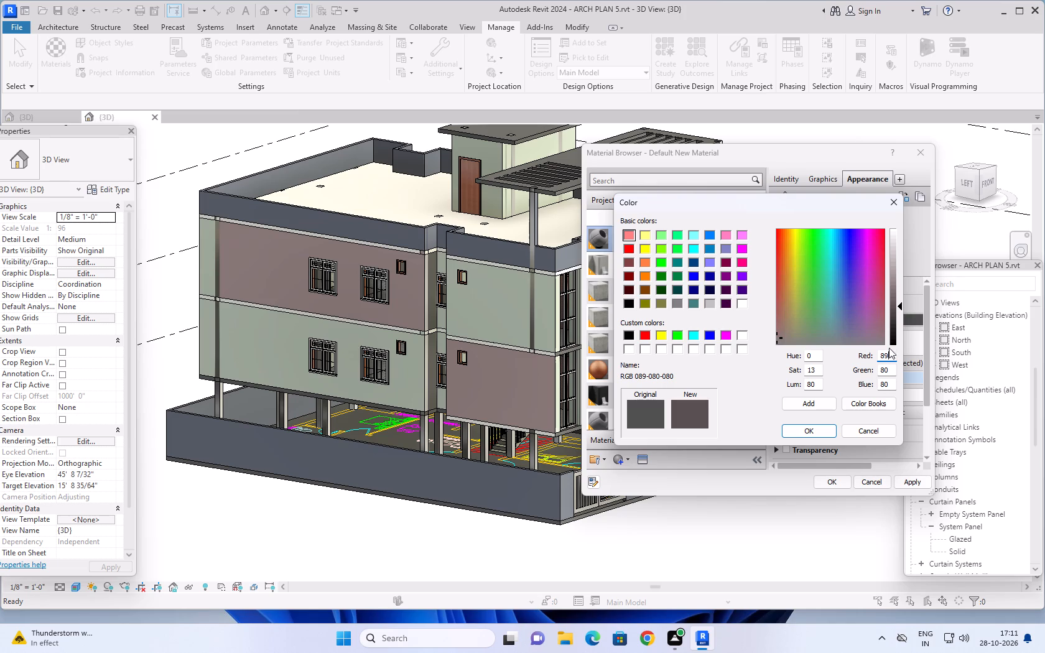
pyautogui.moveTo(892, 370); pyautogui.dragTo(876, 372)
pyautogui.write('68')
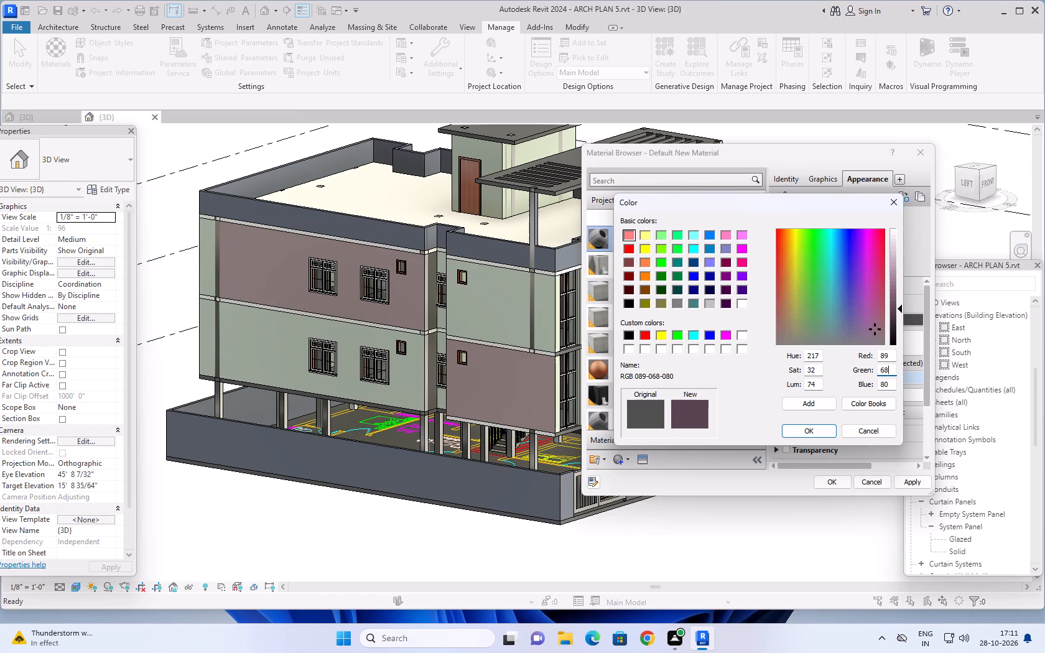
pyautogui.moveTo(889, 384); pyautogui.dragTo(876, 387)
pyautogui.write('56')
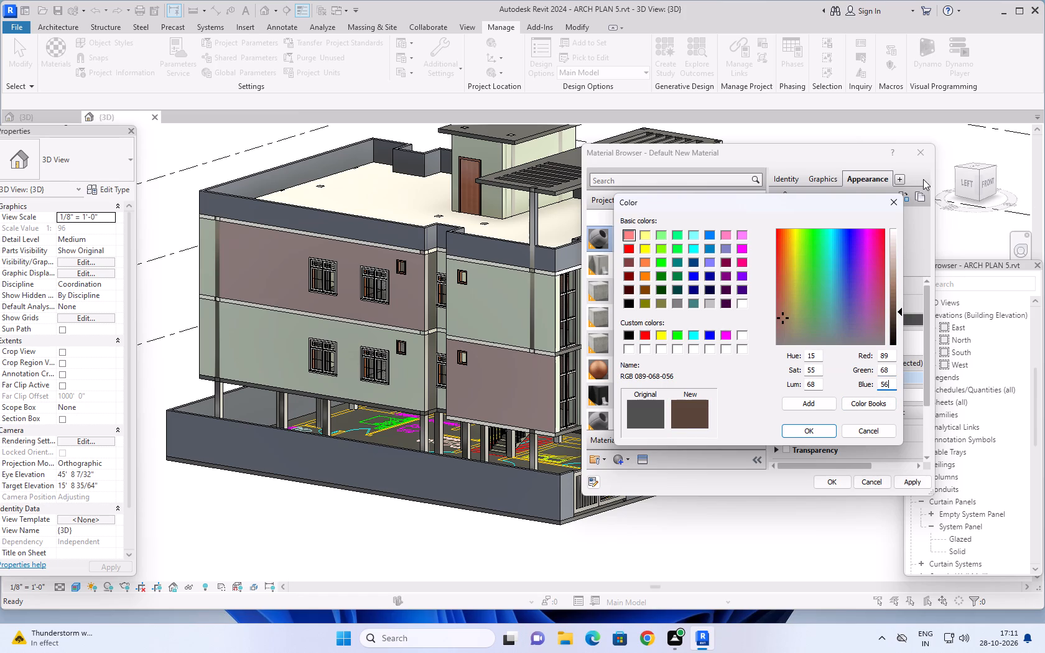
pyautogui.click(825, 430)
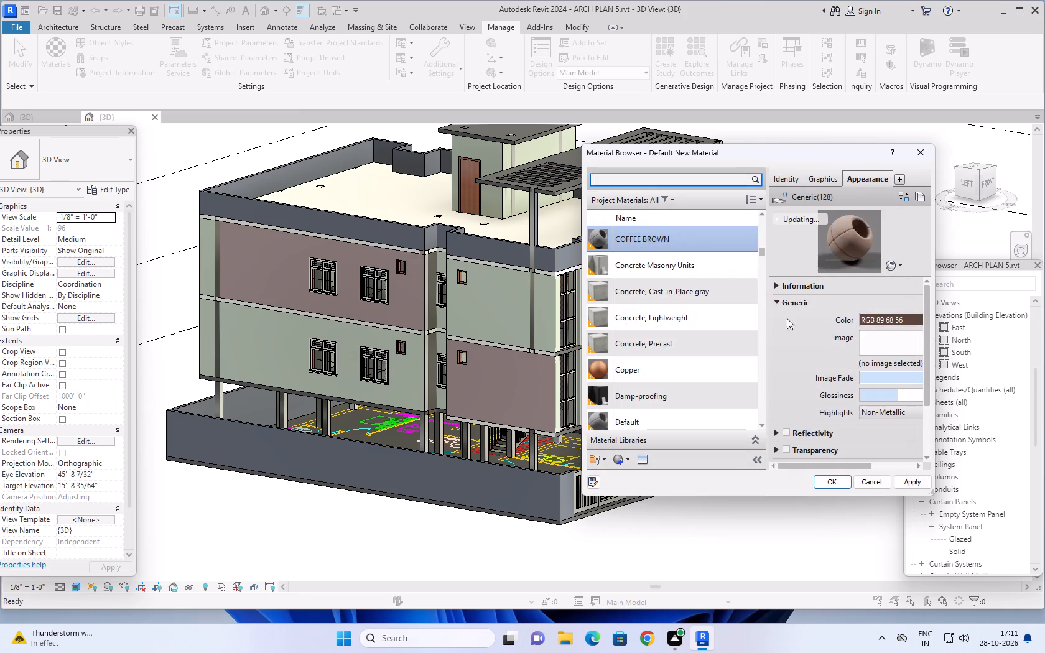
pyautogui.scroll(-2, 825, 346)
pyautogui.scroll(1, 874, 421)
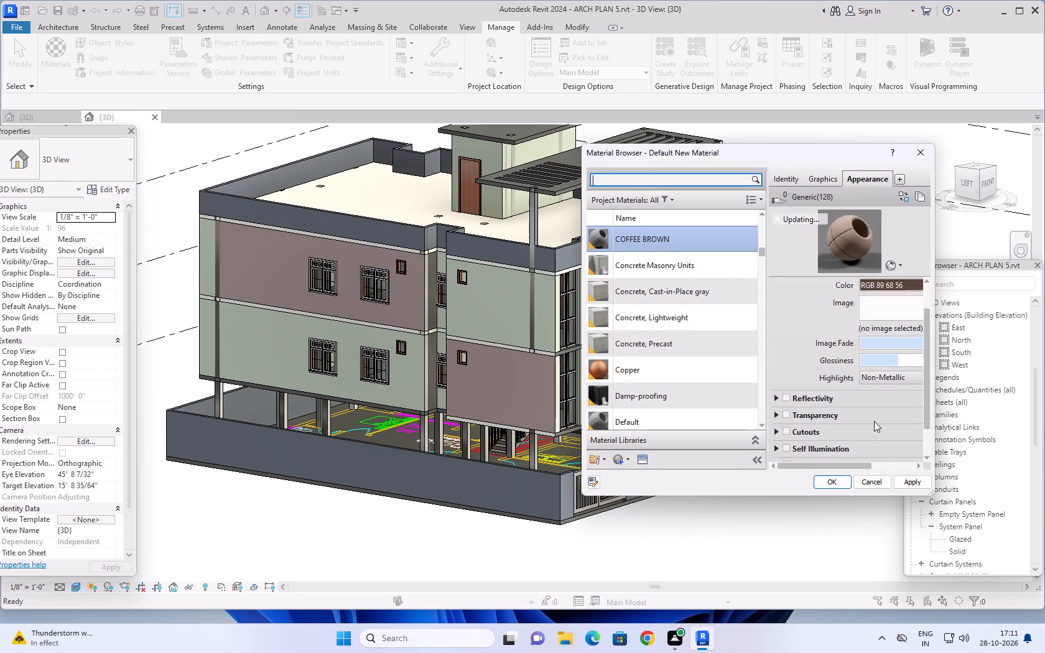
pyautogui.scroll(3, 874, 421)
pyautogui.click(915, 483)
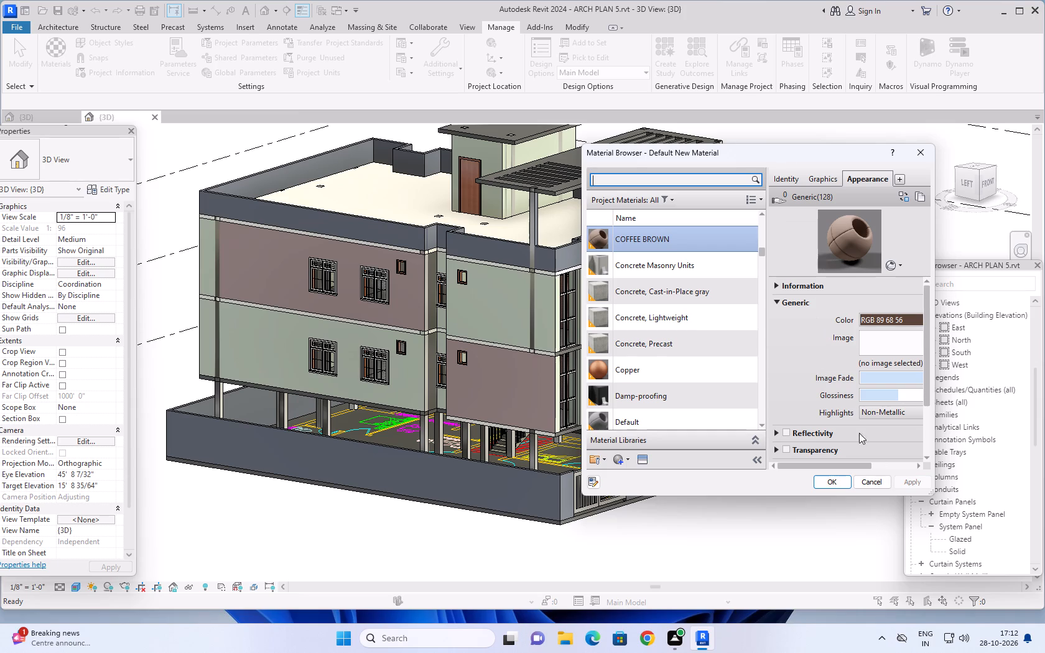
# Look through the project materials list beyond the COFFEE BROWN entry.
pyautogui.scroll(-1, 643, 356)
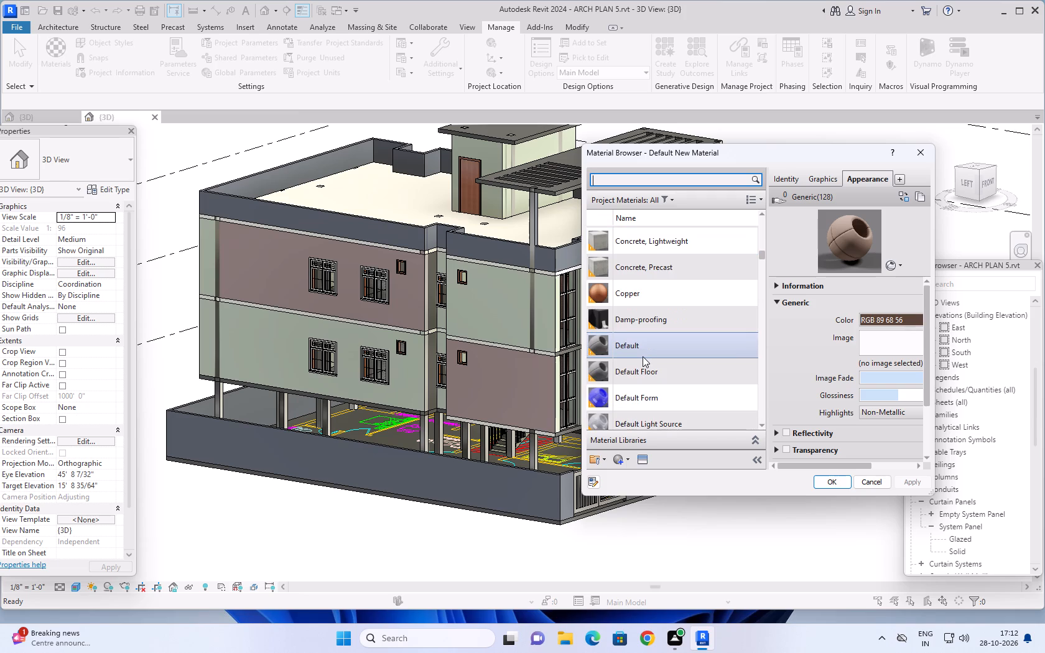
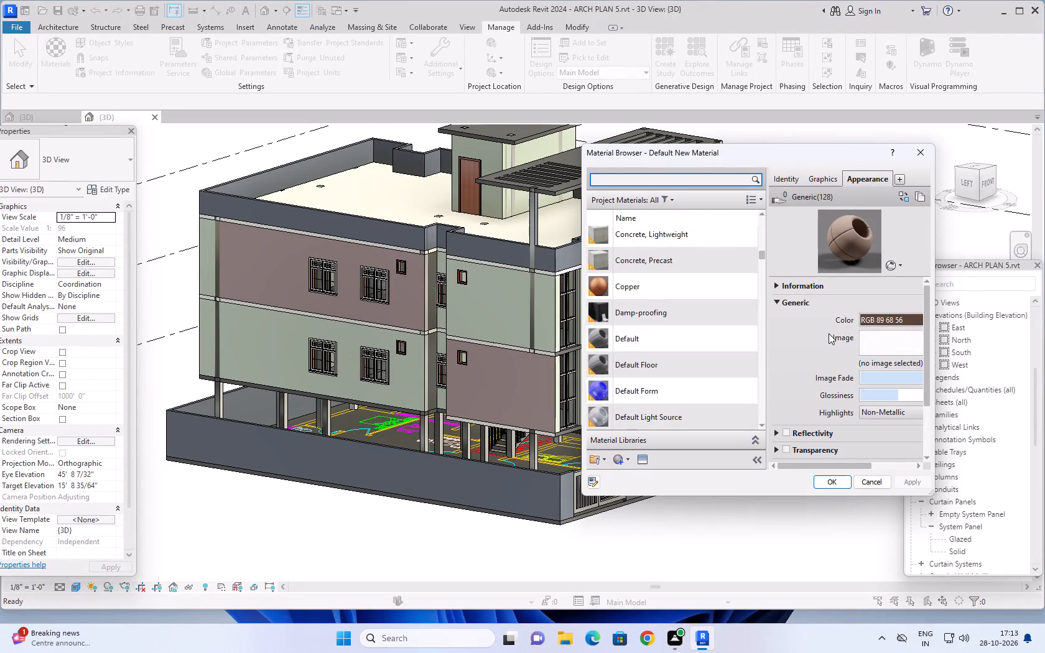
# Look through the generic appearance properties of the RGB 89-68-56 material.
pyautogui.scroll(-1, 814, 345)
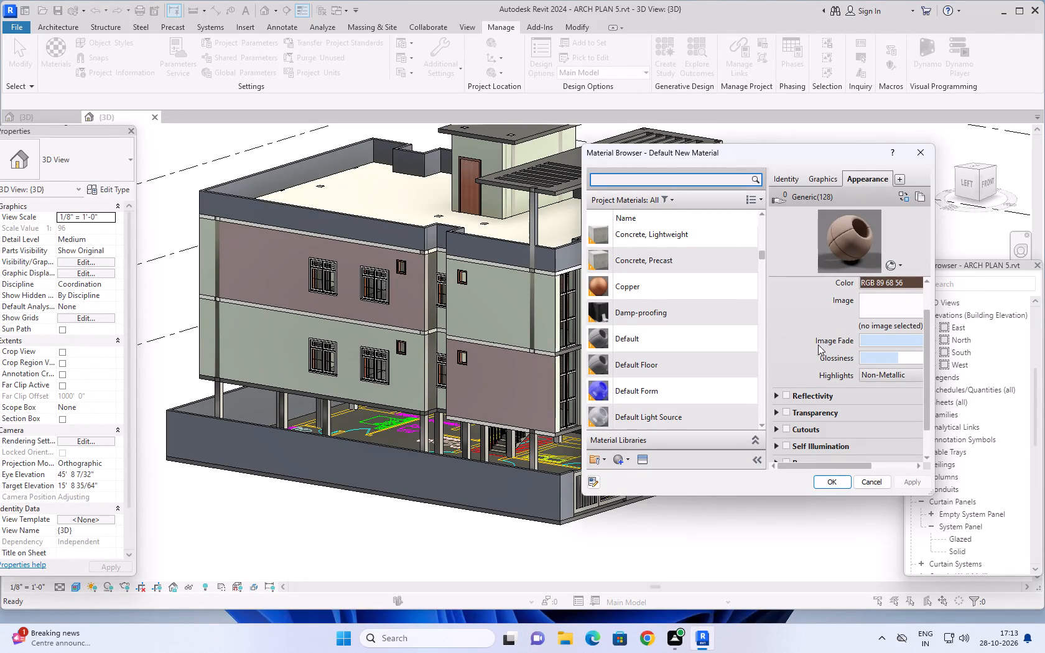
pyautogui.scroll(5, 834, 336)
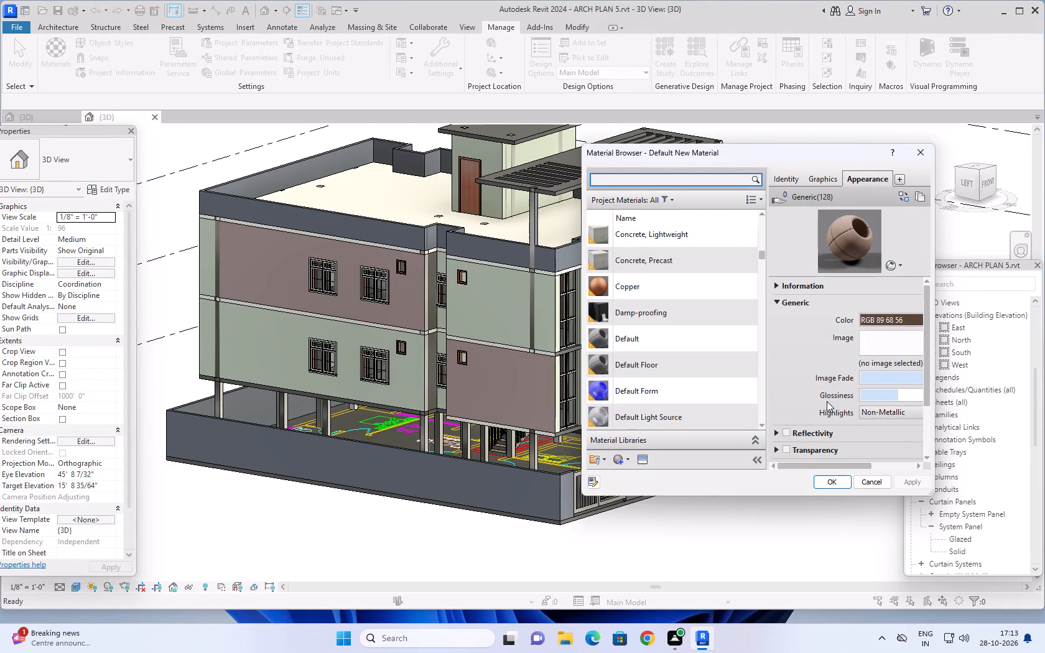
pyautogui.scroll(-6, 825, 386)
pyautogui.scroll(4, 825, 381)
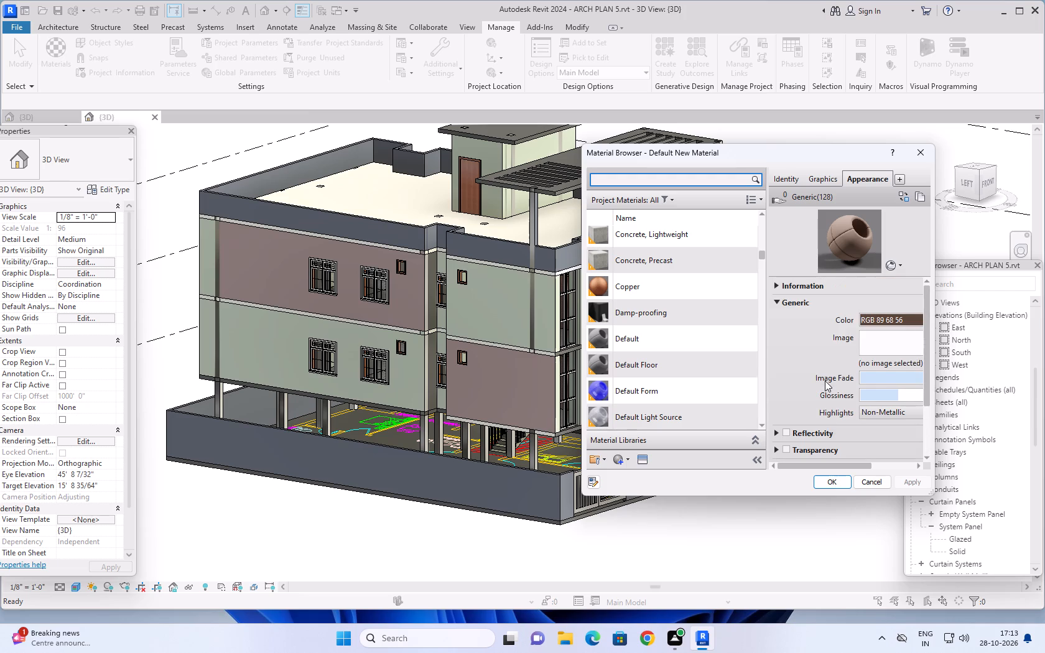
pyautogui.scroll(2, 825, 381)
# Create another new project material and clear its default name for renaming.
pyautogui.scroll(8, 649, 303)
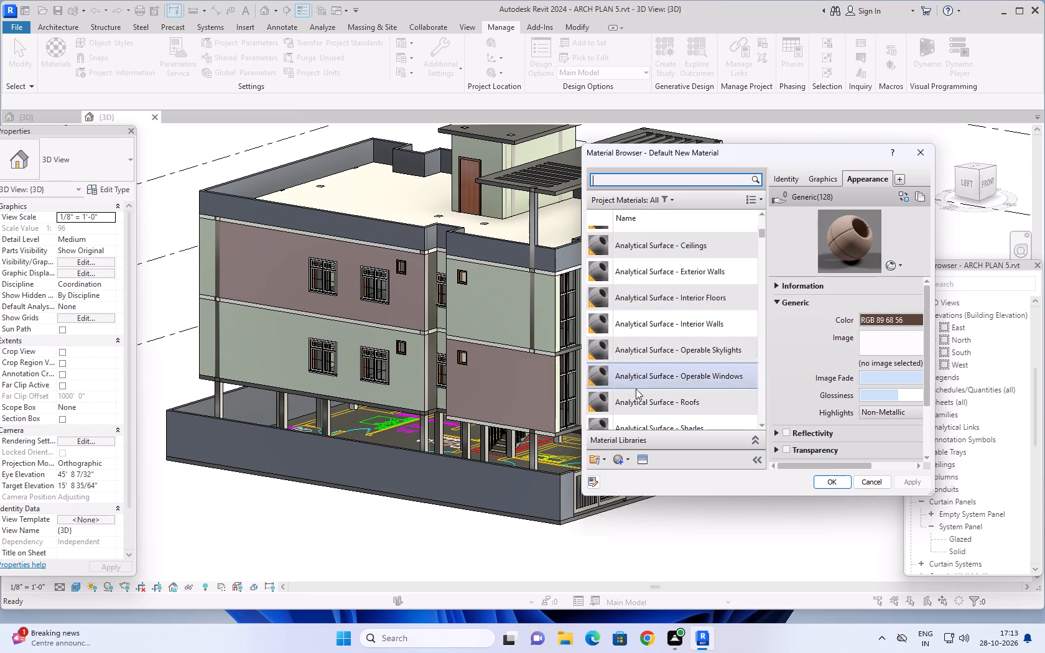
pyautogui.rightClick(620, 456)
pyautogui.click(643, 471)
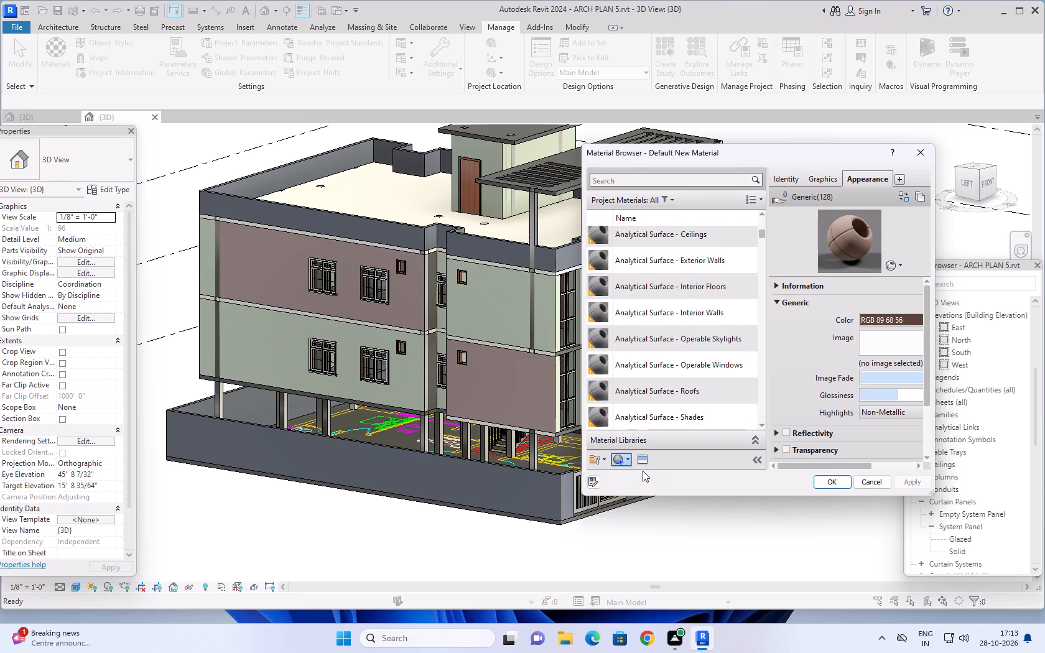
pyautogui.rightClick(702, 316)
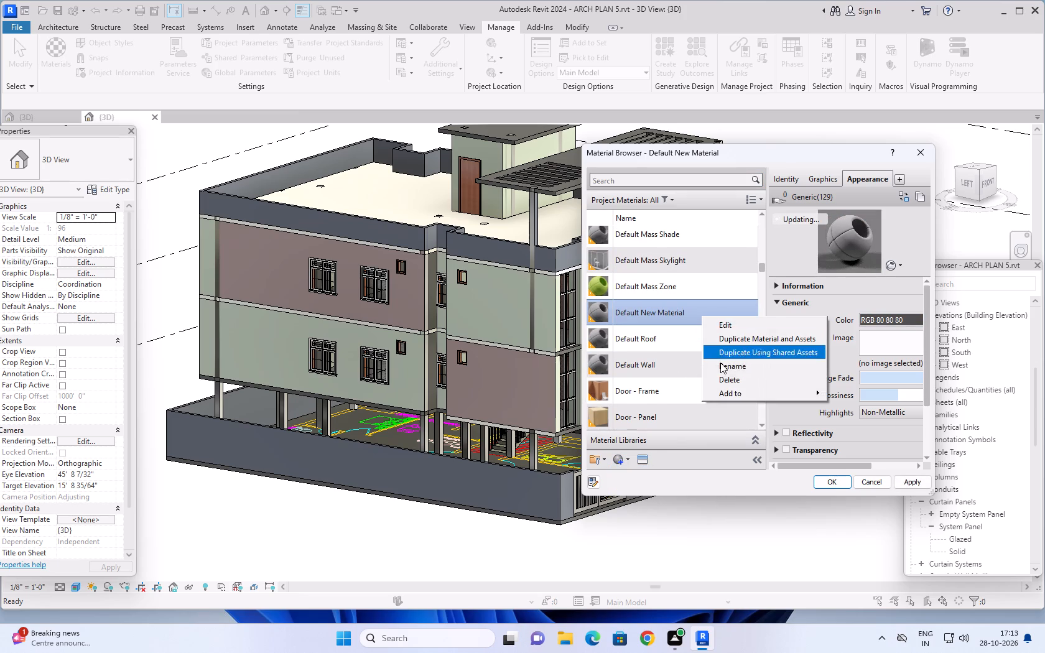
pyautogui.click(728, 368)
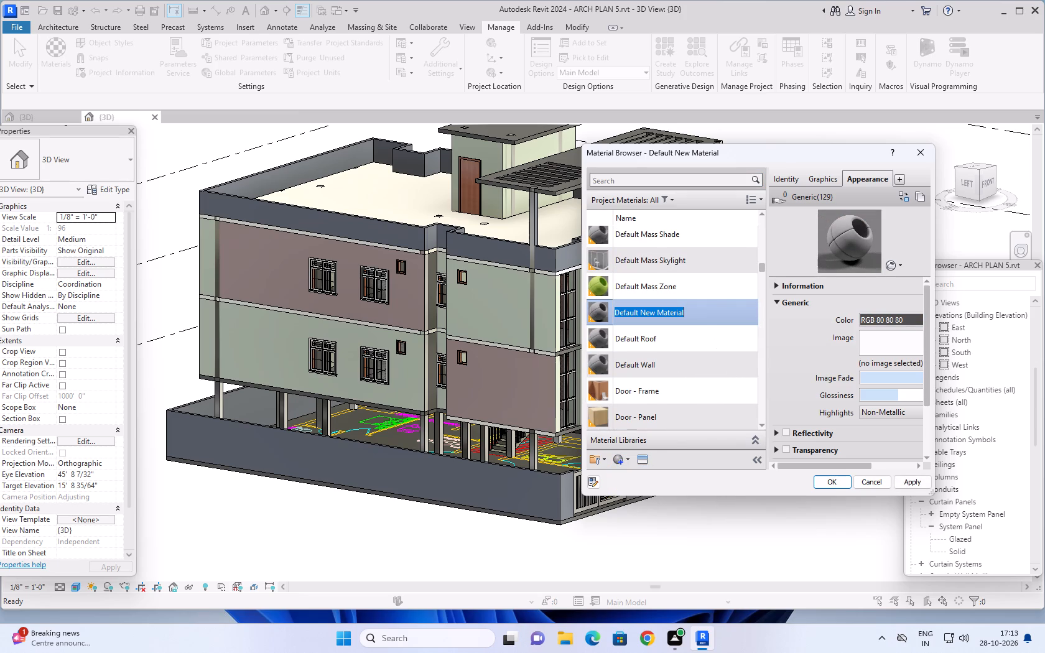
pyautogui.press('BackSpace')
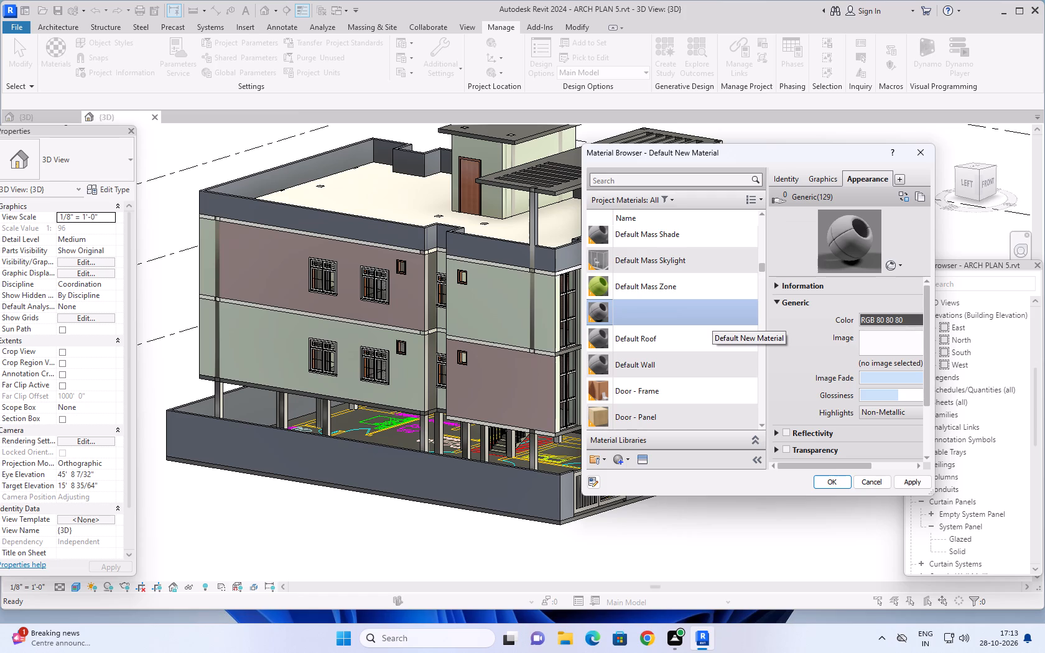
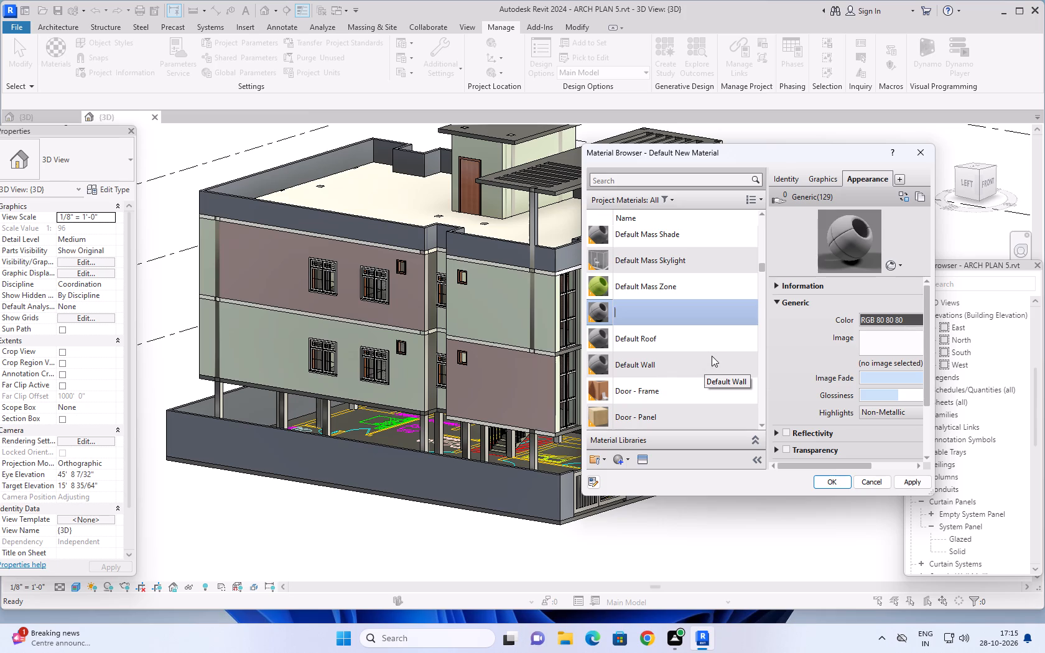
# Rename the new default material as WALL 2 and make its shading use the render appearance.
pyautogui.click(820, 177)
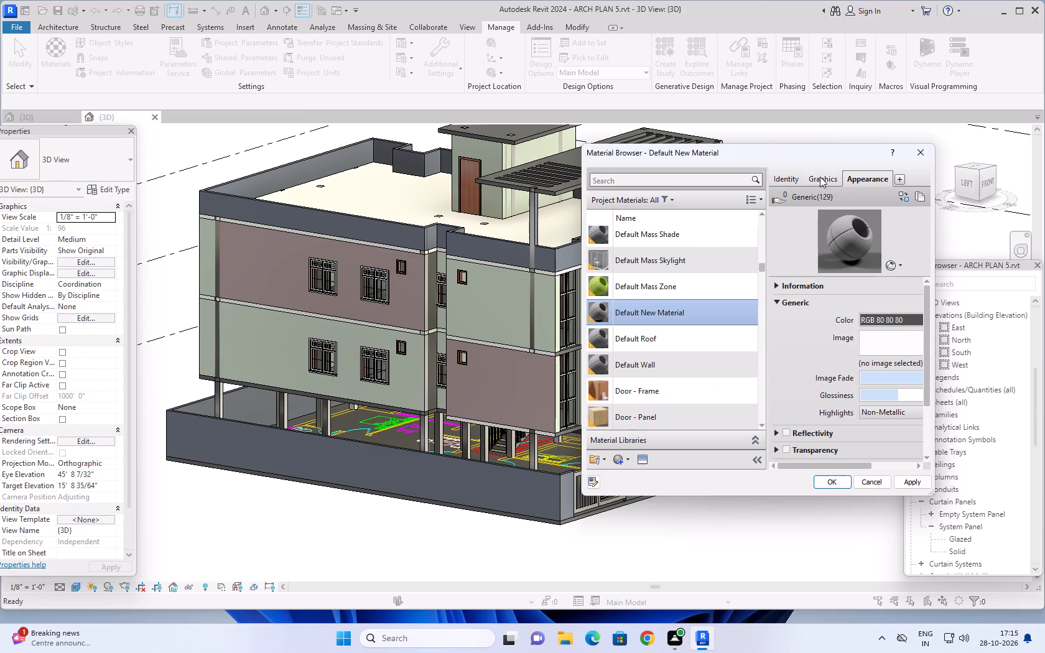
pyautogui.rightClick(703, 311)
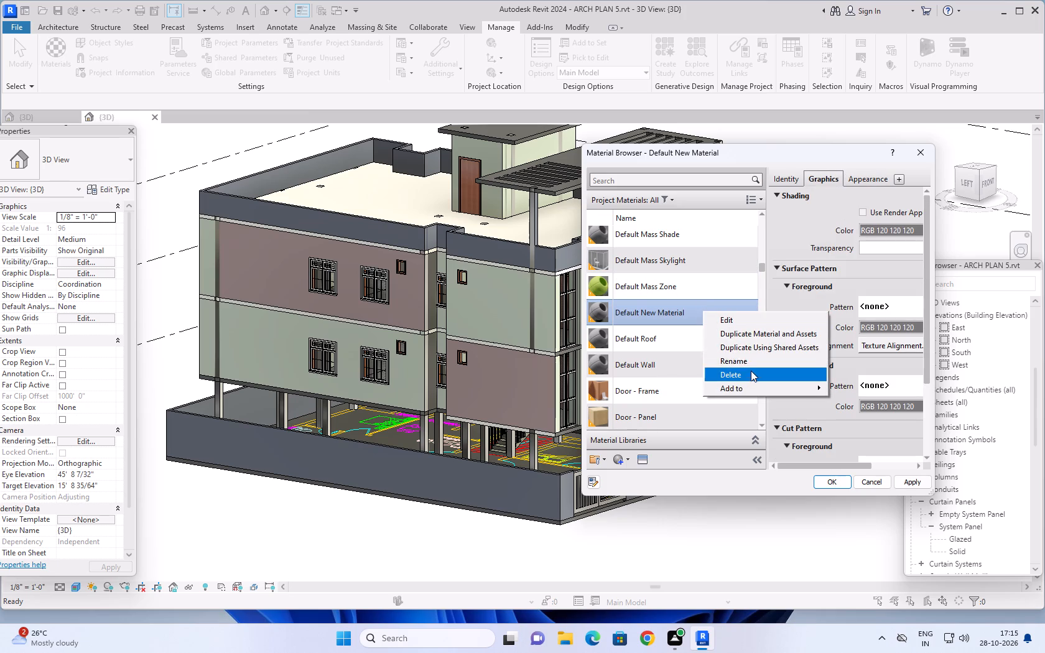
pyautogui.click(752, 362)
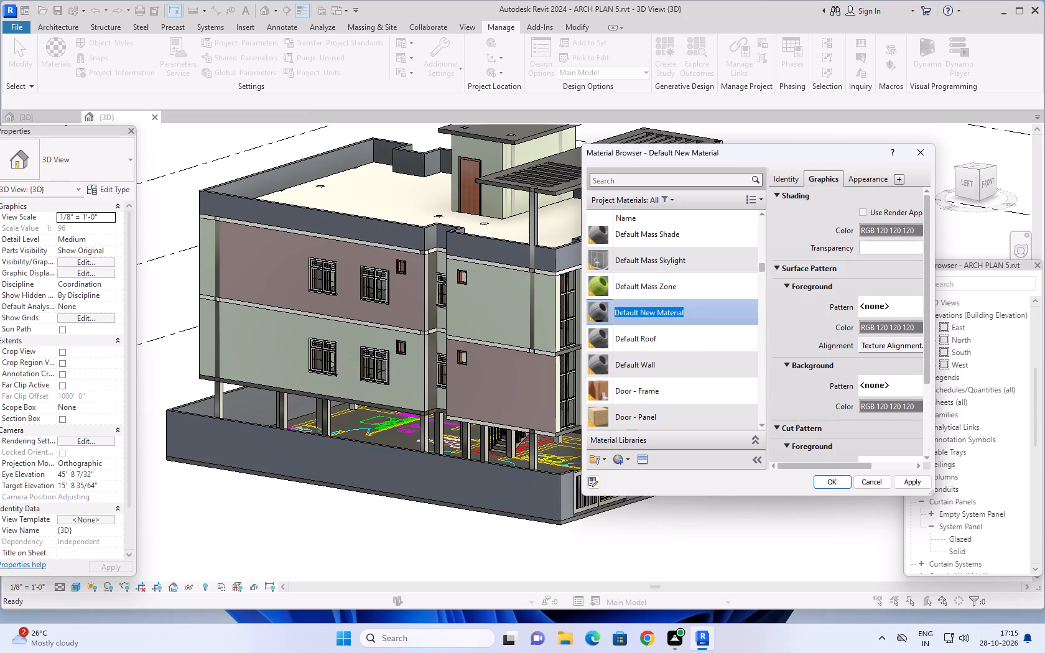
pyautogui.write('WALL')
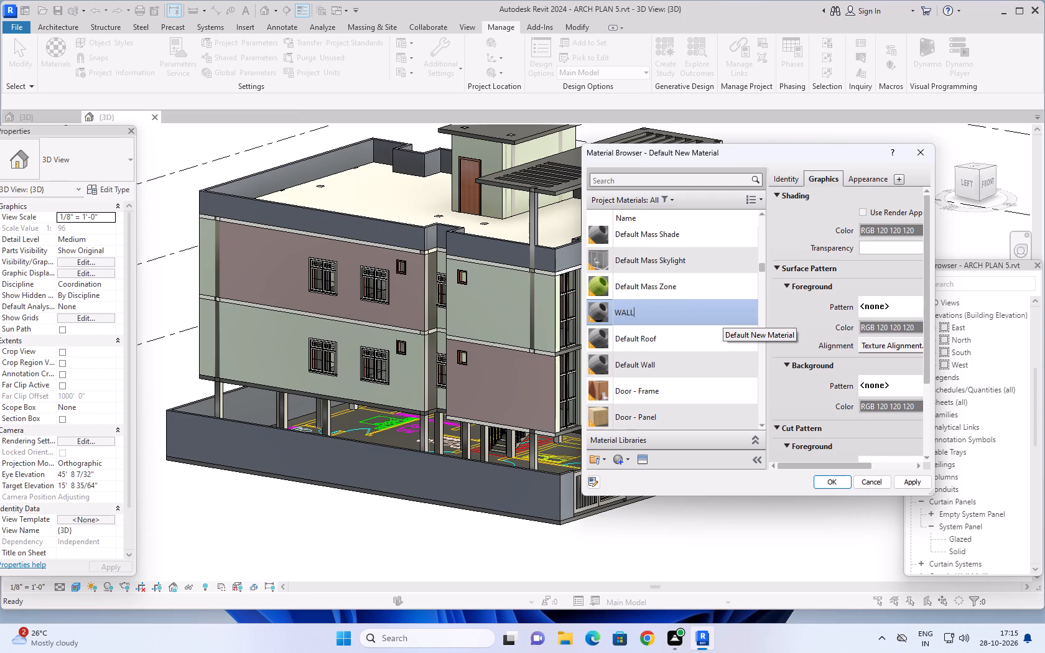
pyautogui.press('space')
pyautogui.write('2')
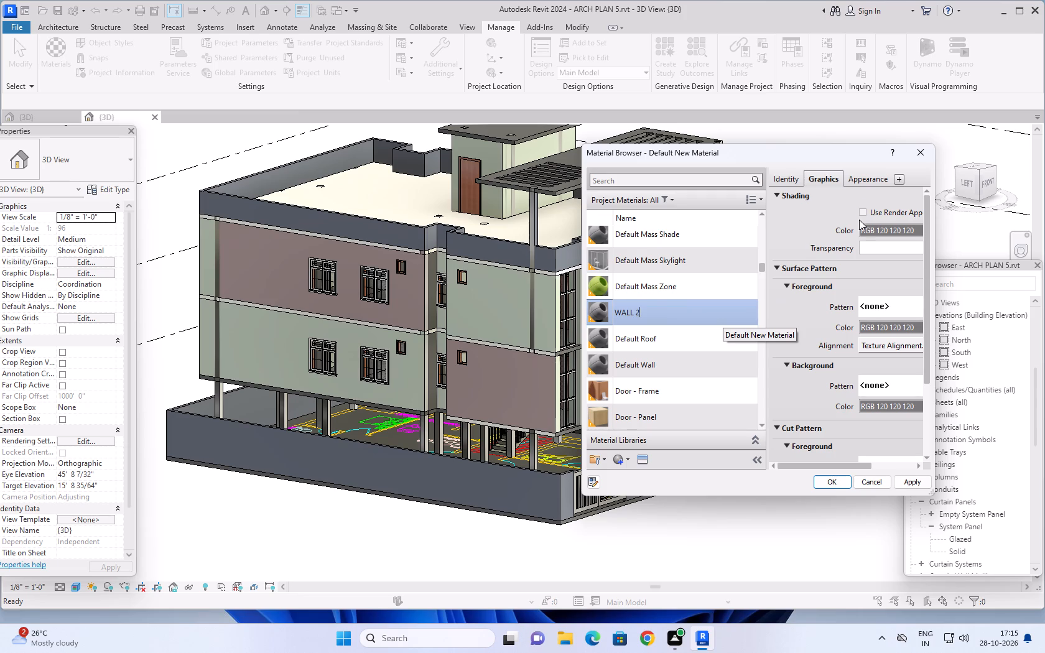
pyautogui.click(860, 210)
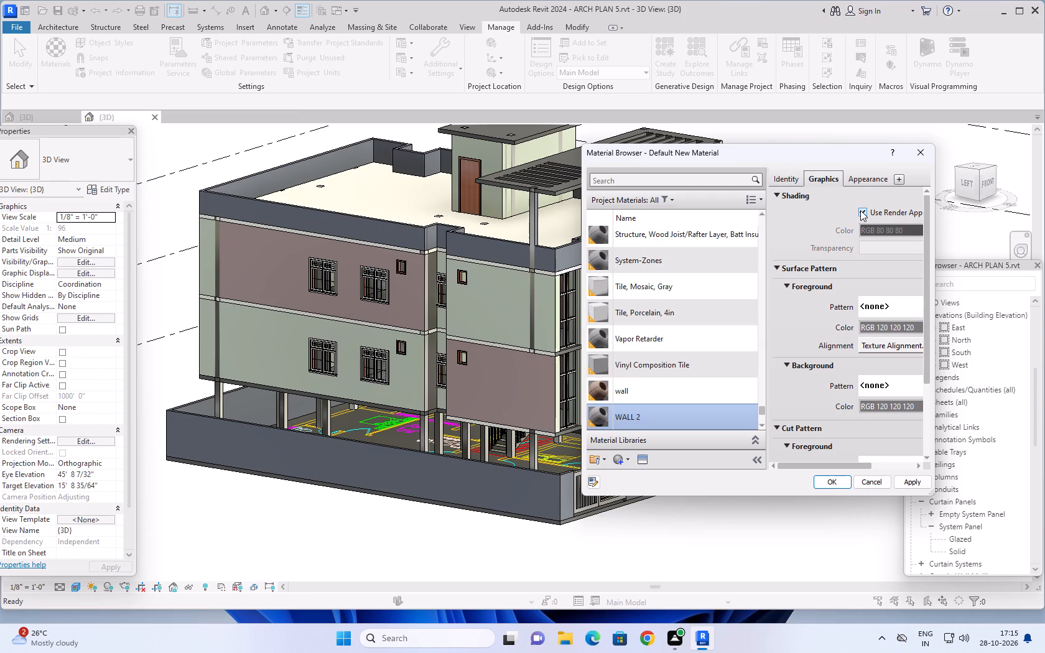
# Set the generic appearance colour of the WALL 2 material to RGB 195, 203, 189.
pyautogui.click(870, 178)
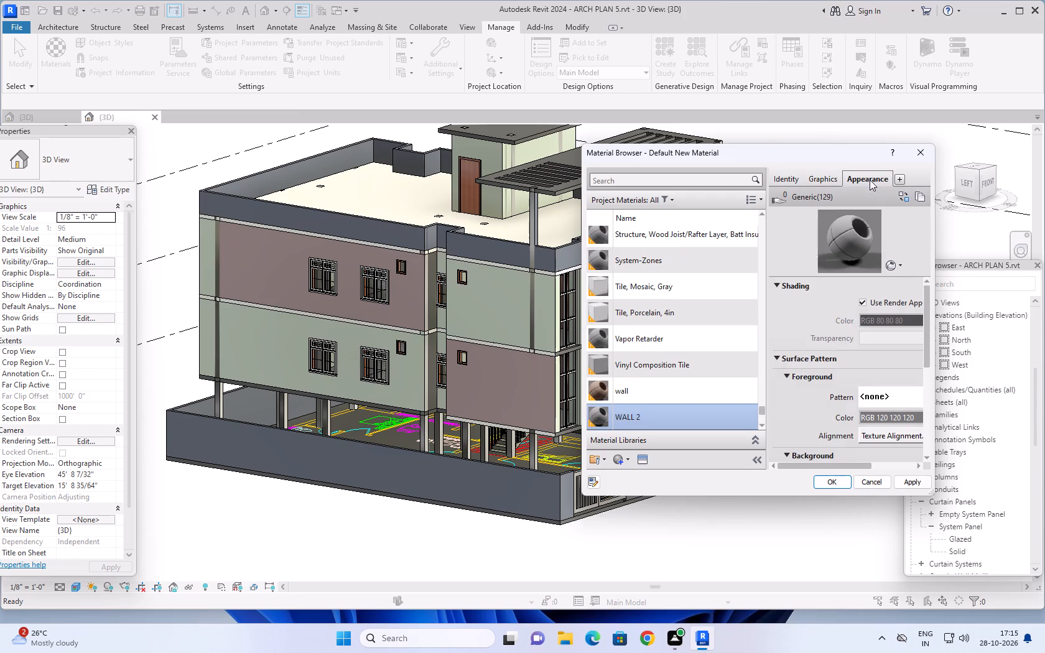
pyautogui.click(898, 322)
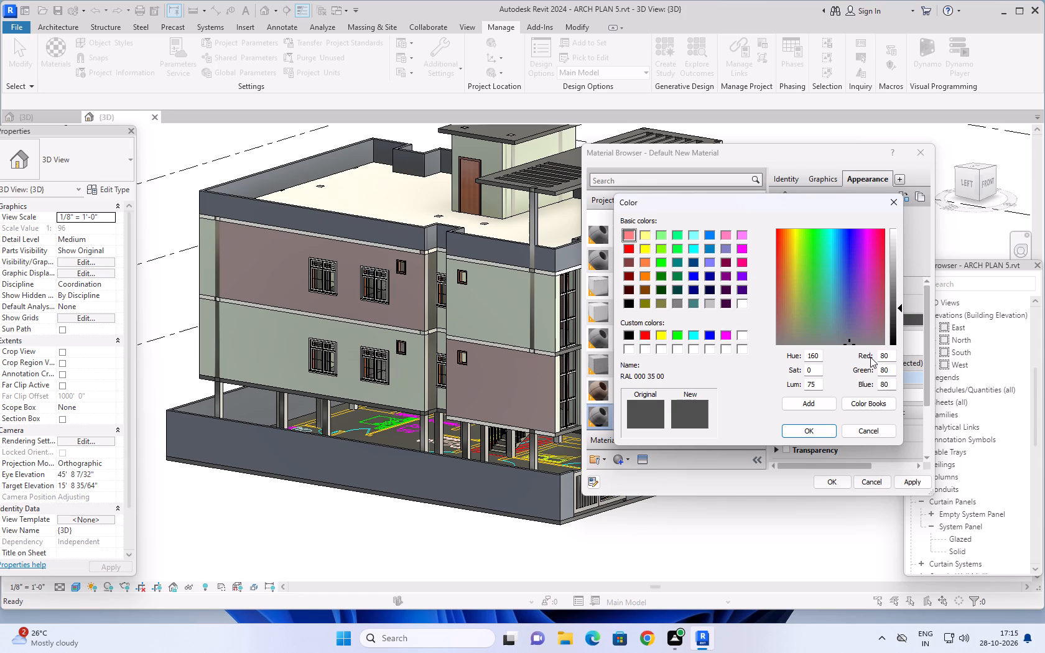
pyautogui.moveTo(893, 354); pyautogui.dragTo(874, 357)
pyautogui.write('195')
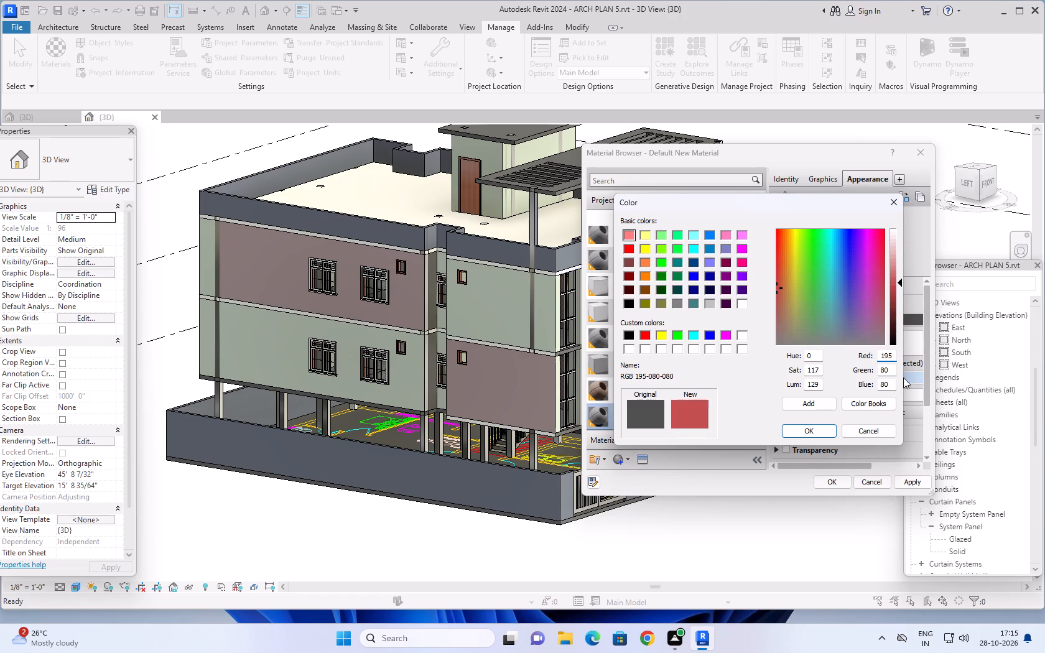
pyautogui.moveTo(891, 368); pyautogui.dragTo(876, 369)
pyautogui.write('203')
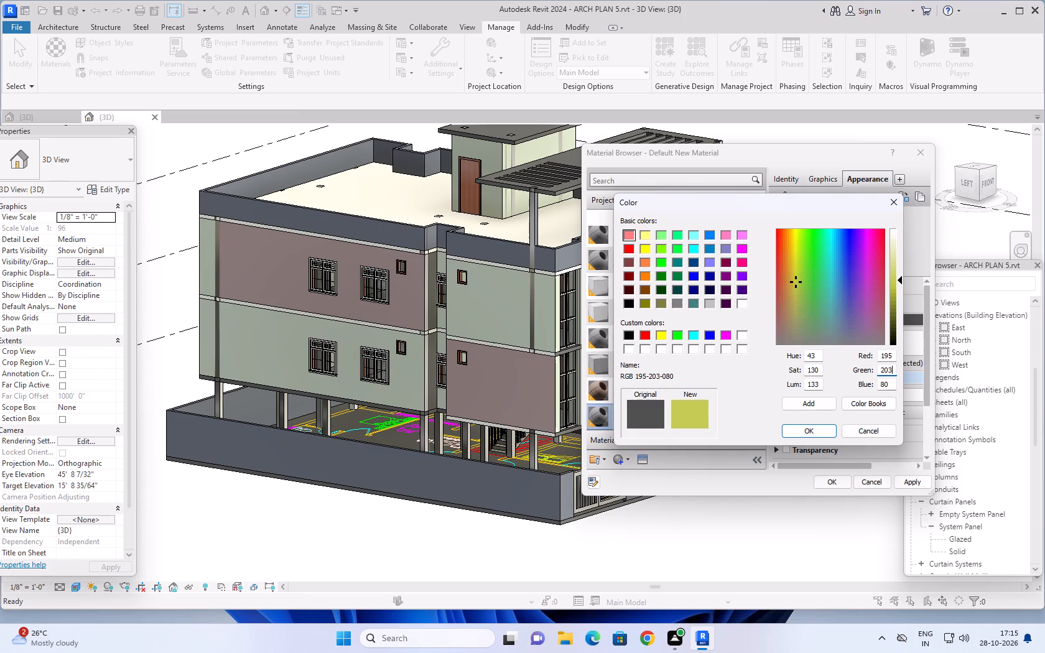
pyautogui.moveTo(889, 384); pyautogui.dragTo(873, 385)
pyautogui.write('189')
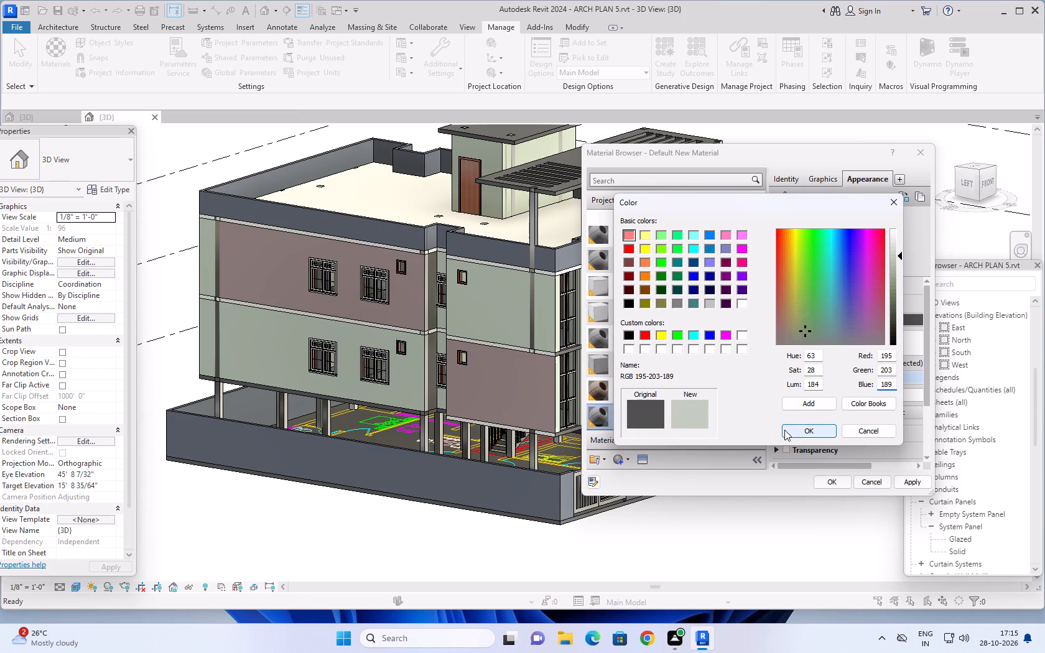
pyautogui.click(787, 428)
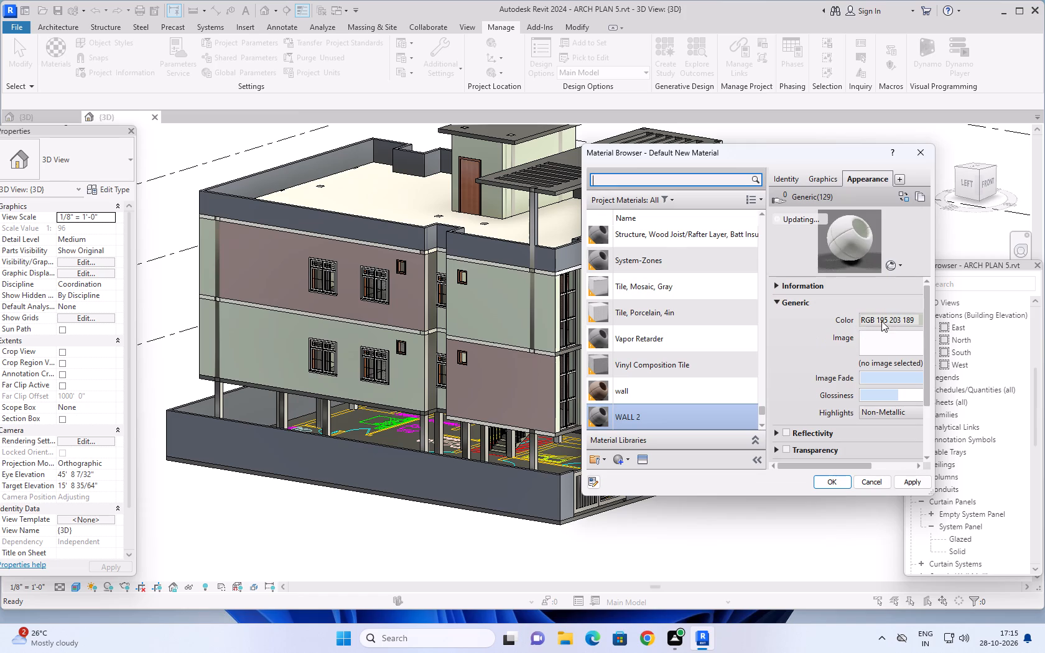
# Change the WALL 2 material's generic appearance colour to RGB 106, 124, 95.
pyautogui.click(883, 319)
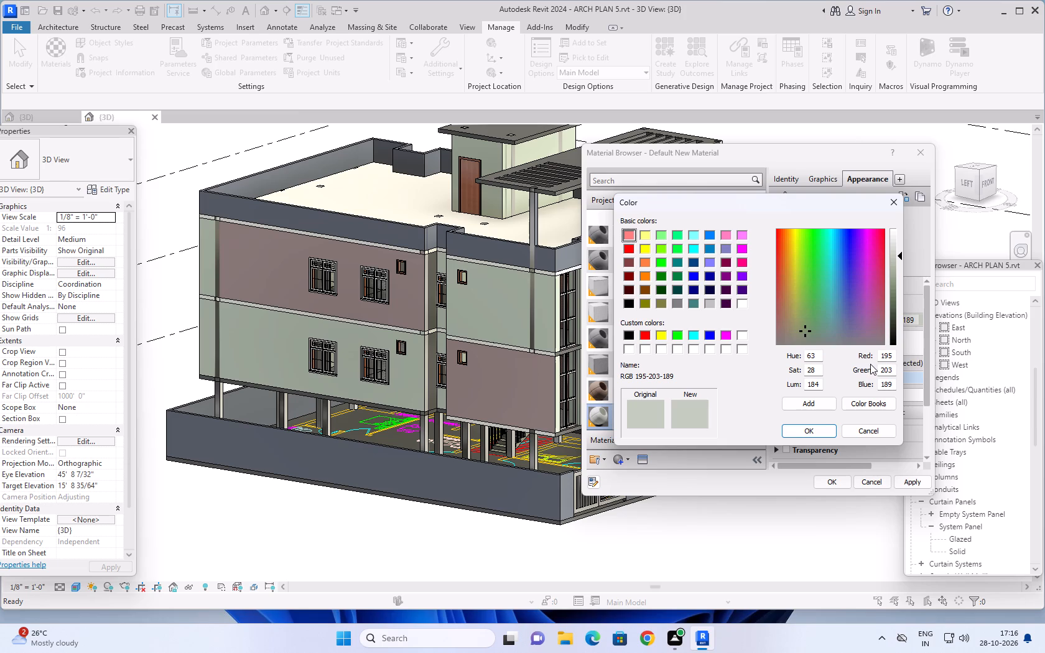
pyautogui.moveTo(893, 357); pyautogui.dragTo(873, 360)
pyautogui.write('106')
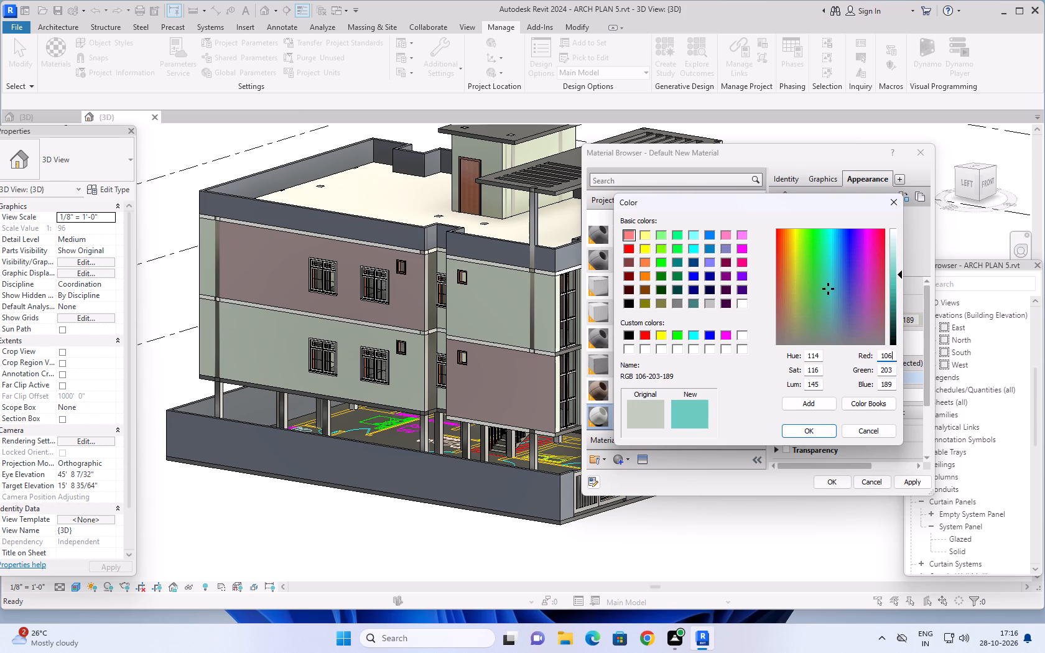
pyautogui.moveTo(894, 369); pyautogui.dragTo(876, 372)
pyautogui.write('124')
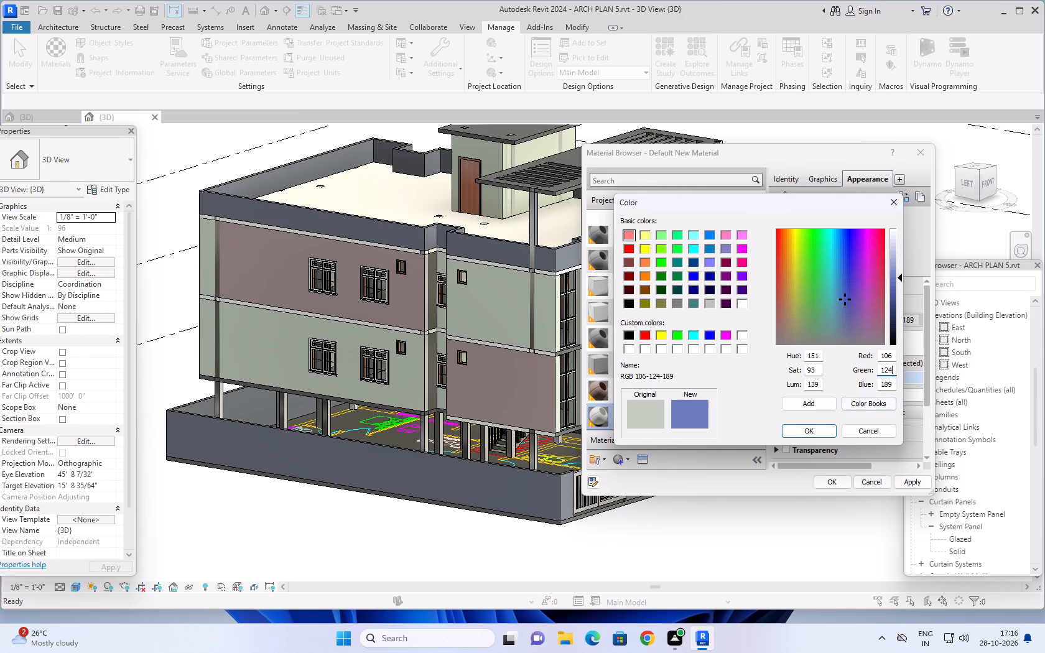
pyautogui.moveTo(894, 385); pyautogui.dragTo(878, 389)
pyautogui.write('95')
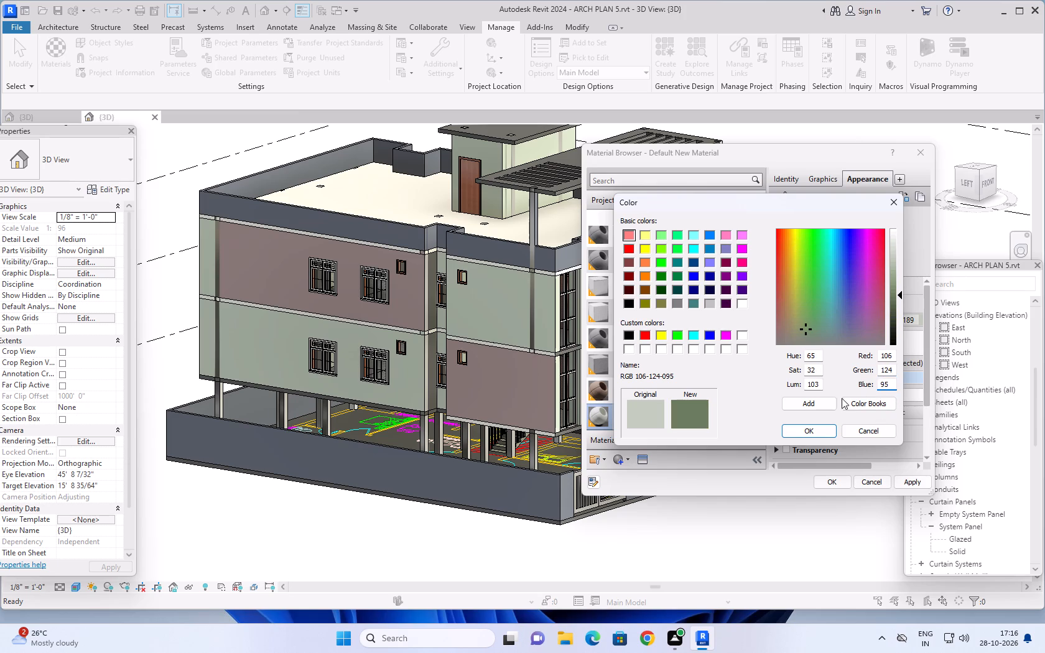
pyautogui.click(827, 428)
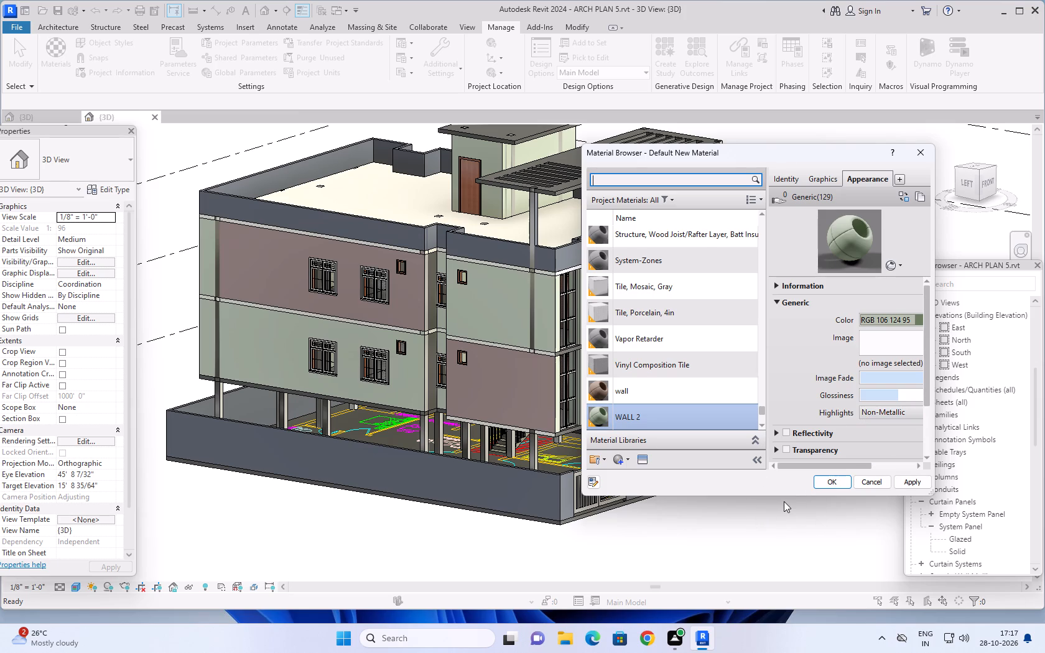
# Change the WALL 2 material's generic appearance colour to RGB 139, 61, 84 and apply it.
pyautogui.click(891, 317)
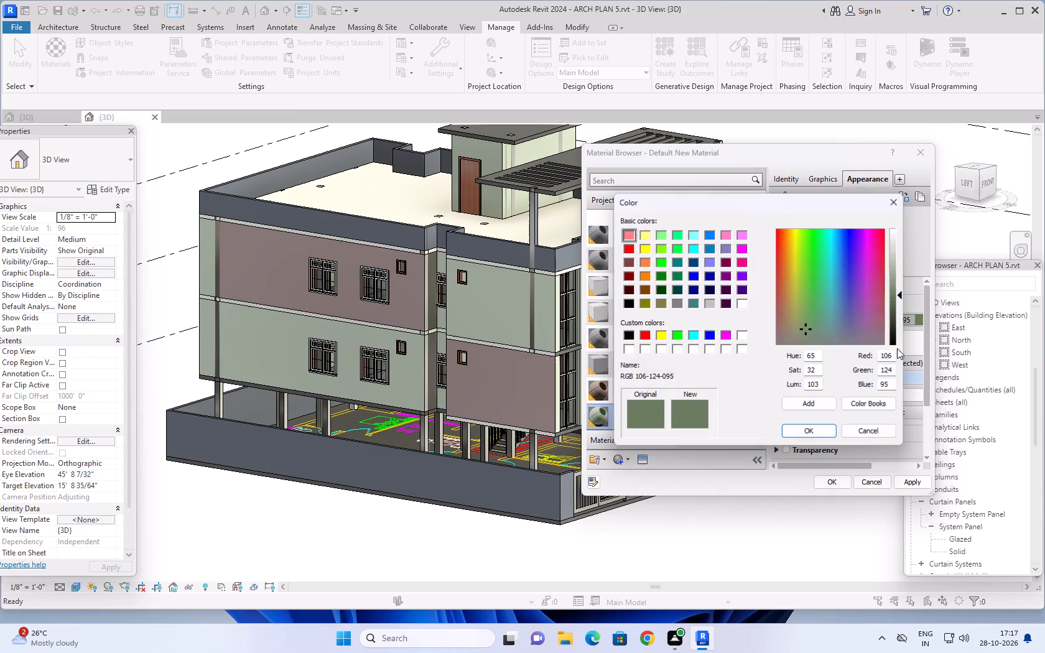
pyautogui.moveTo(893, 353); pyautogui.dragTo(874, 359)
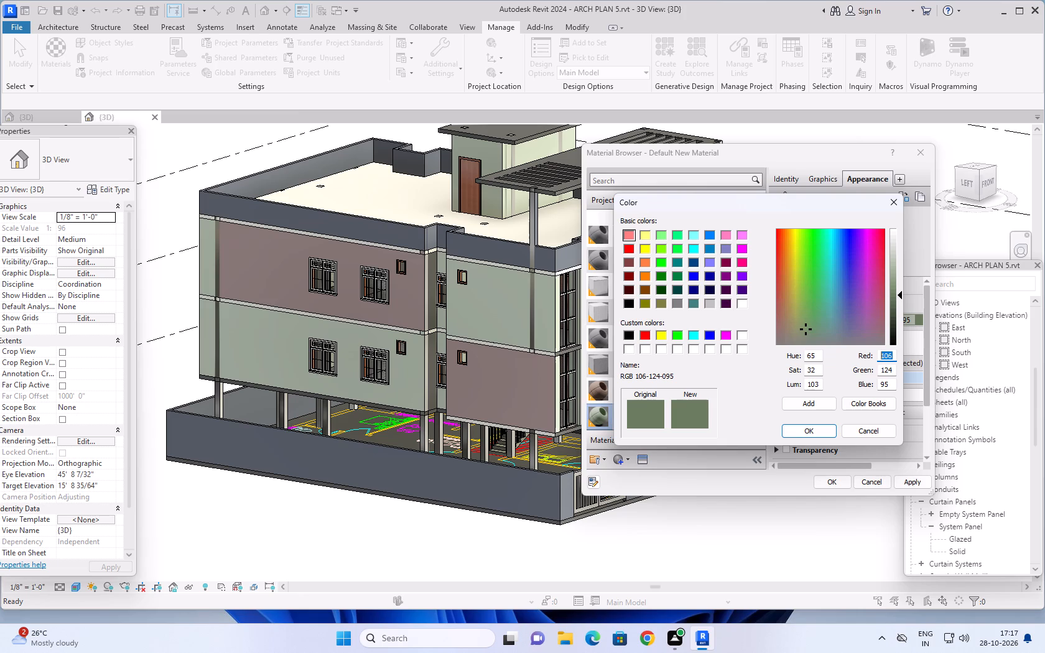
pyautogui.write('139')
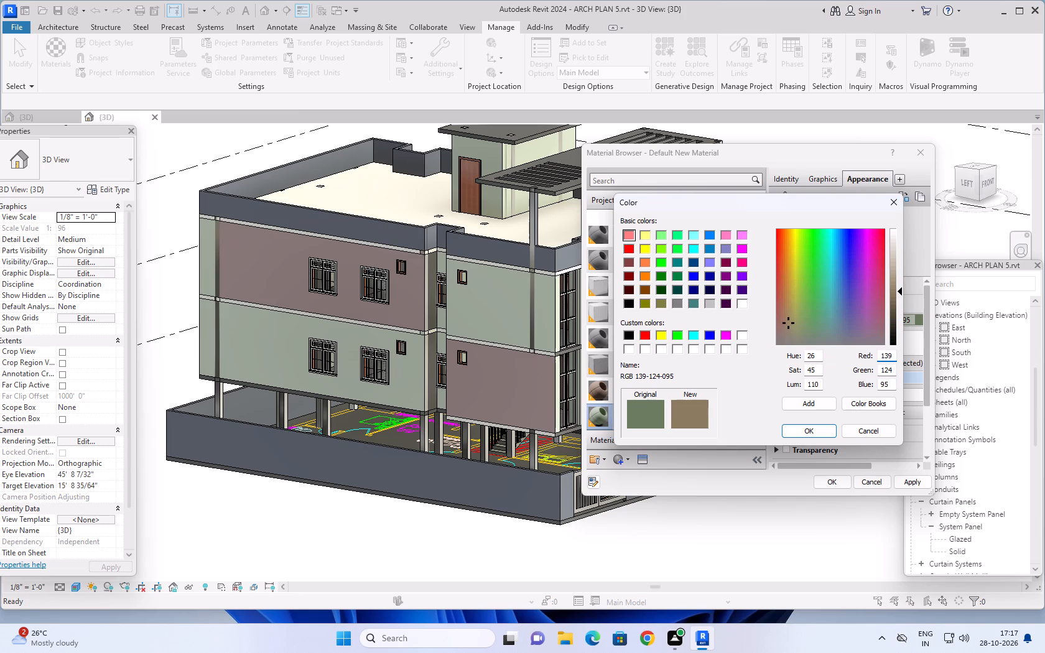
pyautogui.moveTo(894, 373); pyautogui.dragTo(876, 376)
pyautogui.write('61')
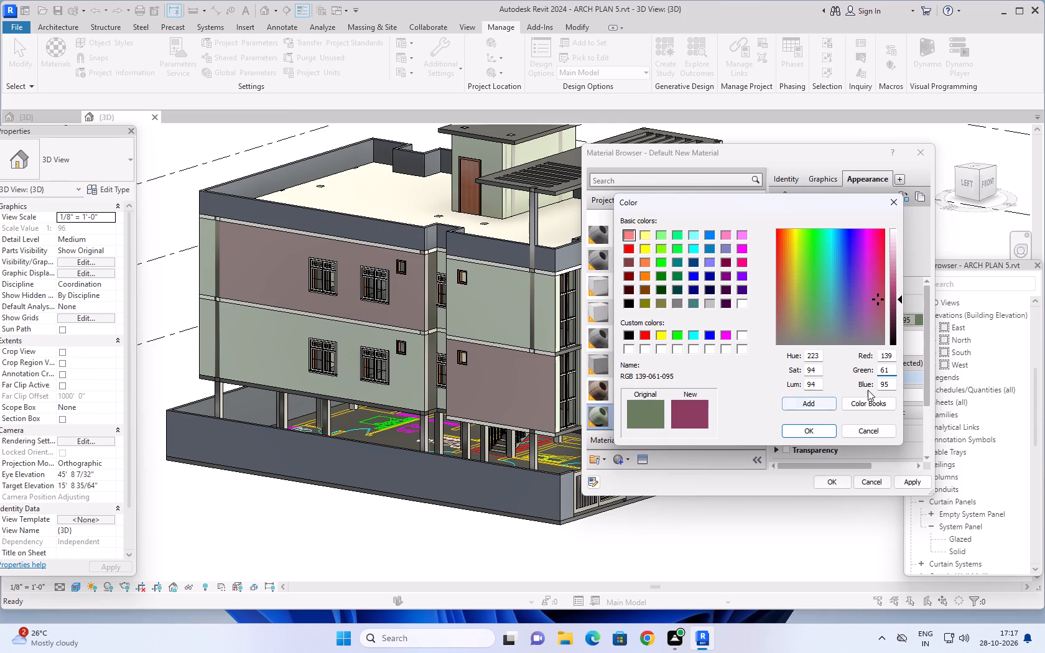
pyautogui.moveTo(889, 382); pyautogui.dragTo(873, 382)
pyautogui.write('84')
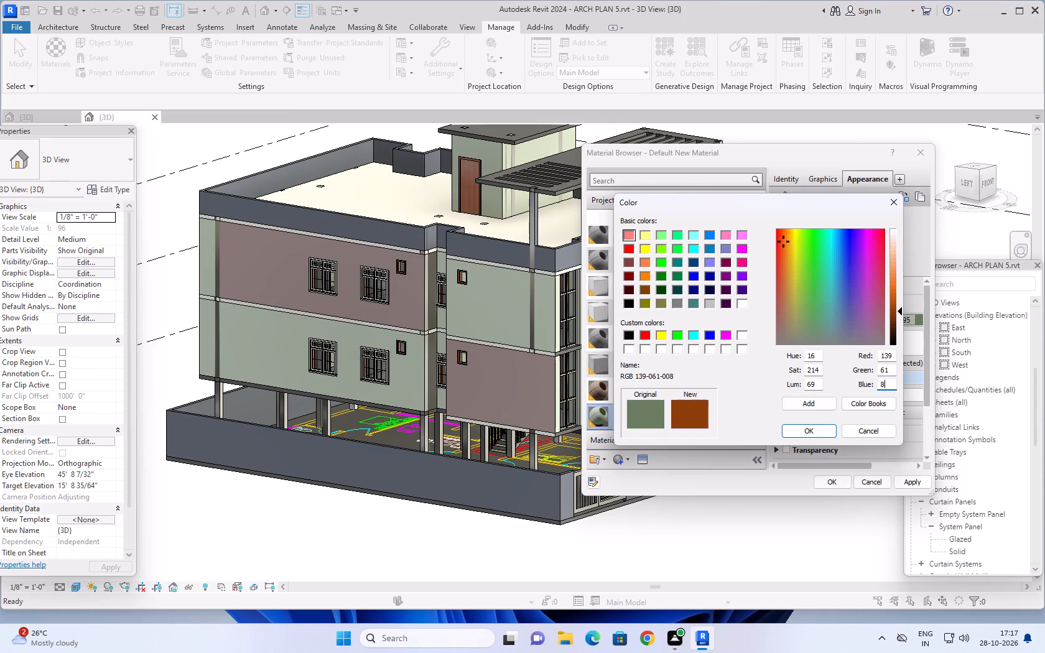
pyautogui.click(823, 430)
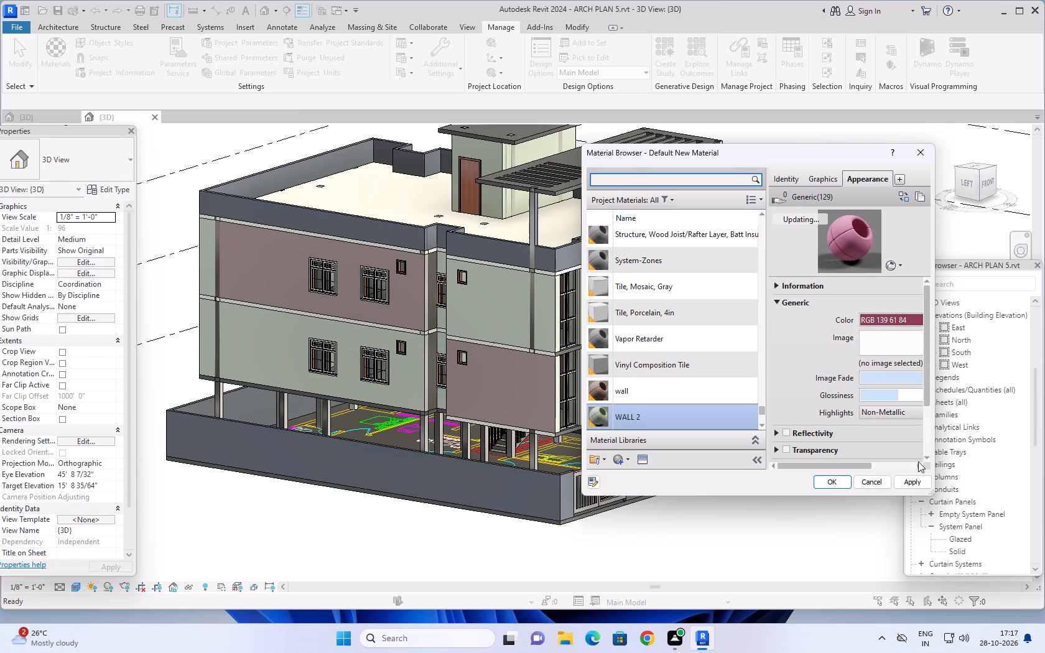
pyautogui.click(911, 480)
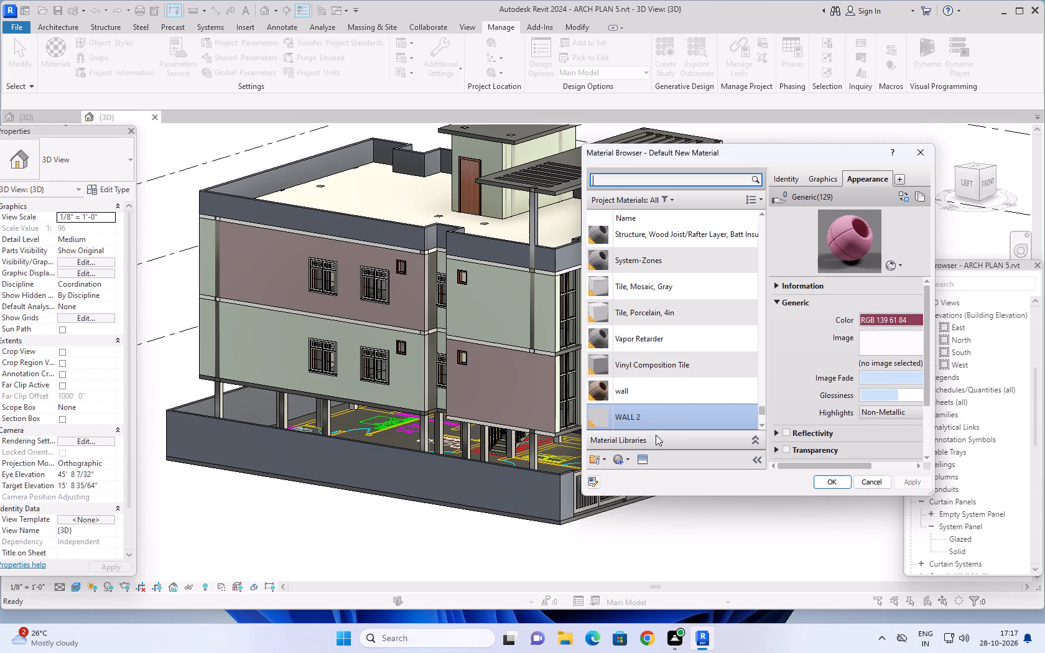
# Create another new project material named WALL 3 and make its shading use the render appearance.
pyautogui.rightClick(624, 457)
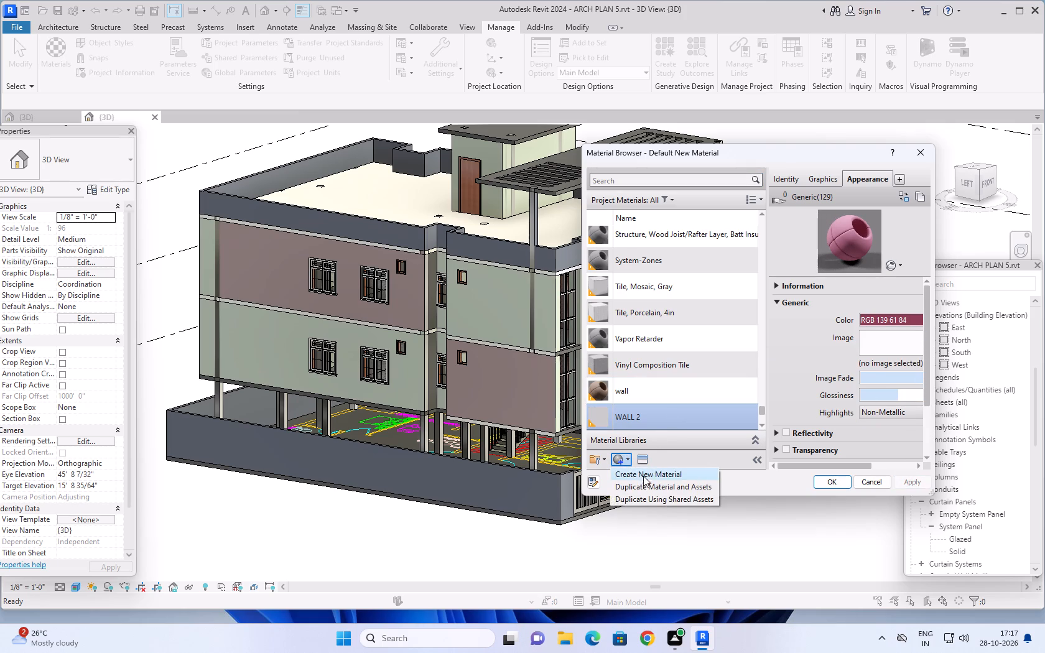
pyautogui.click(645, 473)
pyautogui.rightClick(691, 323)
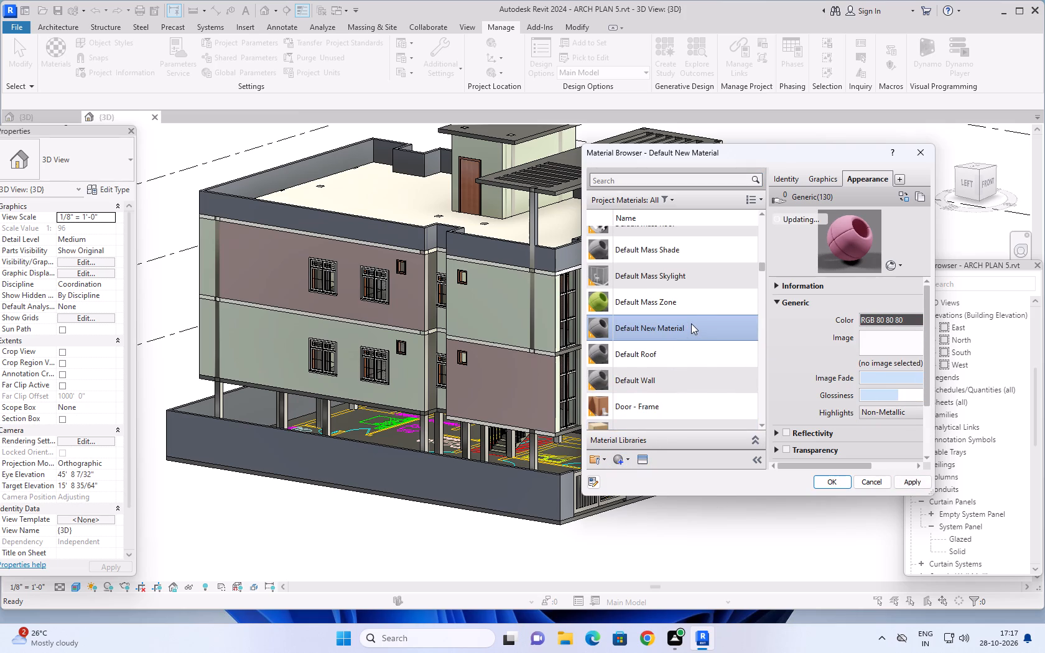
pyautogui.click(719, 368)
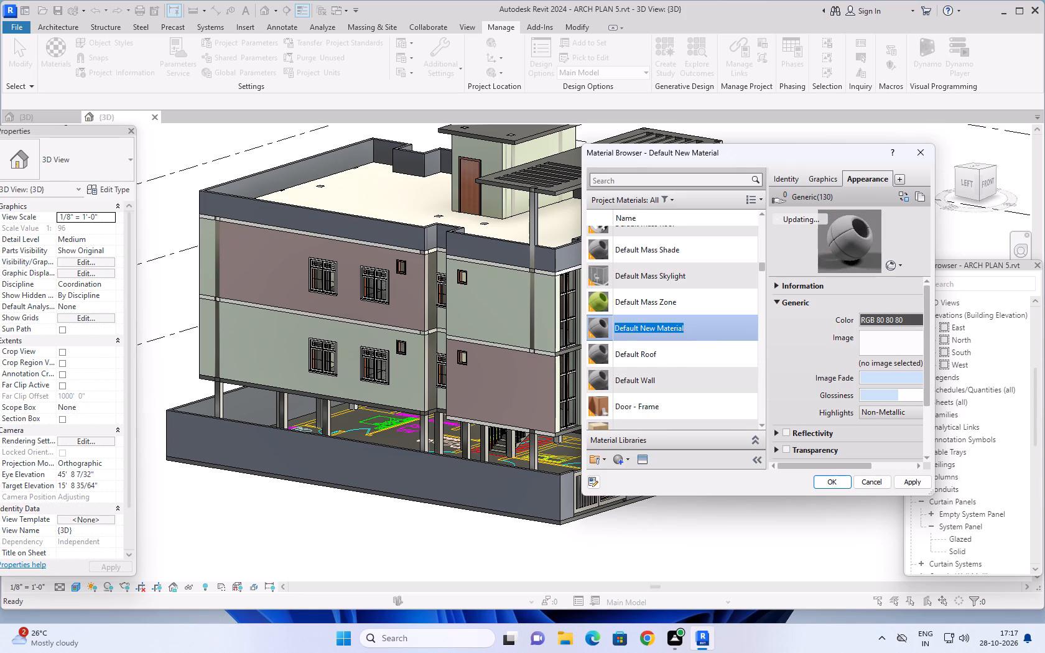
pyautogui.press('BackSpace')
pyautogui.write('WALL')
pyautogui.press('space')
pyautogui.press('3')
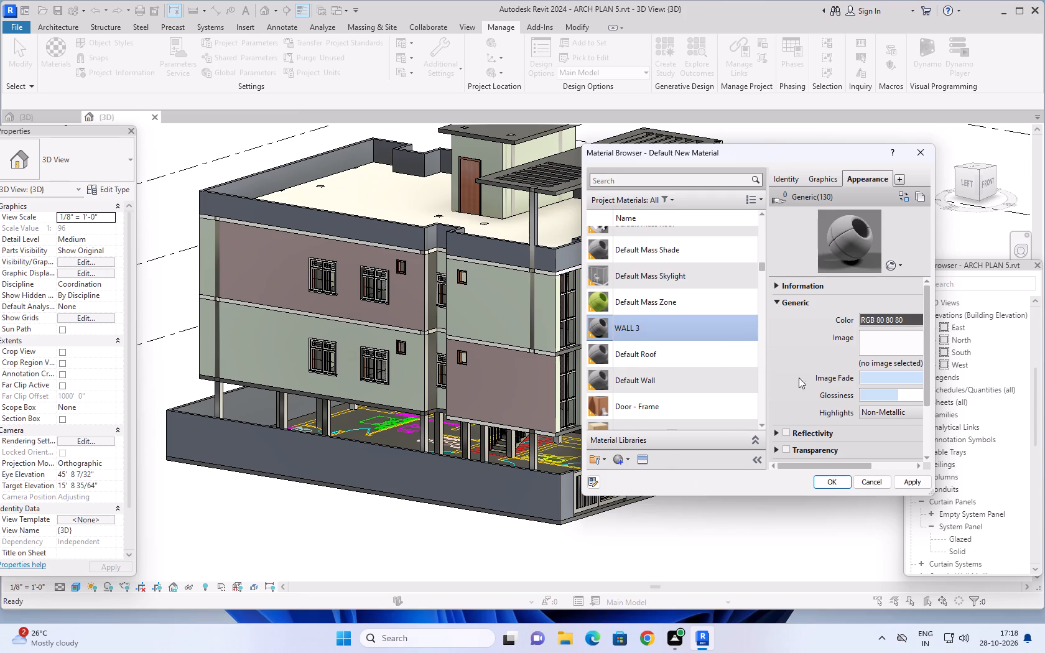
pyautogui.click(833, 175)
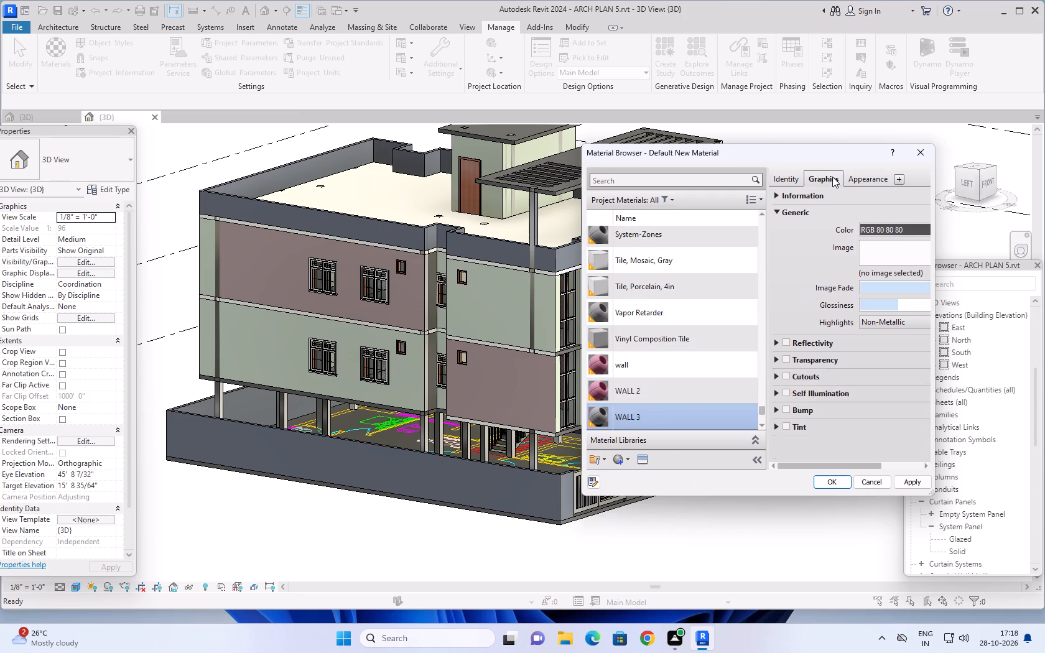
pyautogui.click(862, 210)
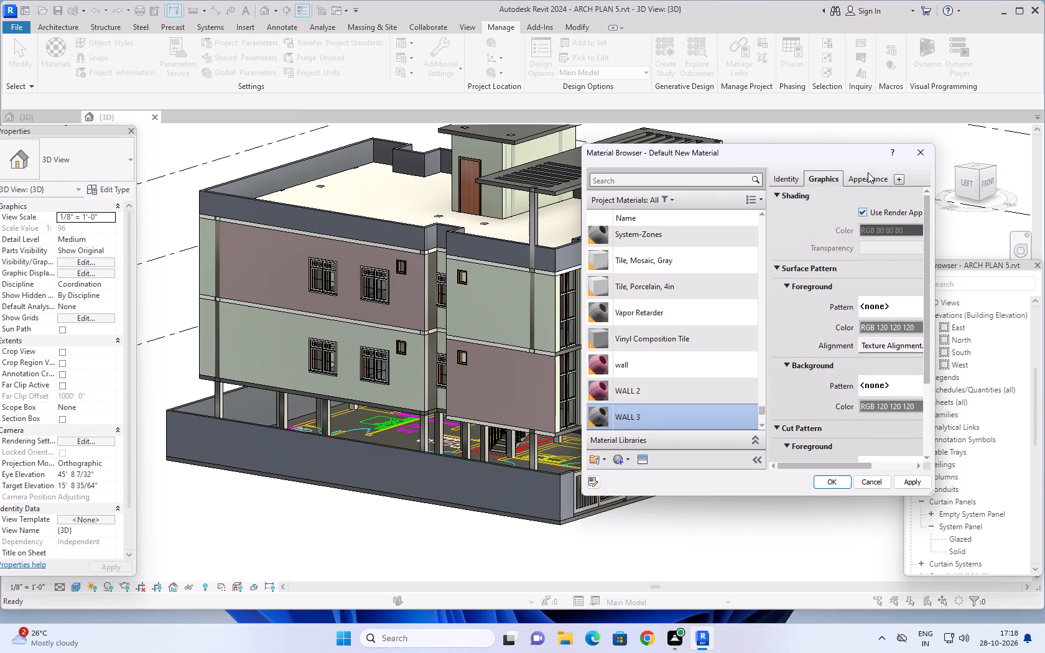
# Set the WALL 3 material's generic appearance colour to RGB 217, 165, 179, apply it and finish editing materials.
pyautogui.click(868, 172)
pyautogui.click(901, 322)
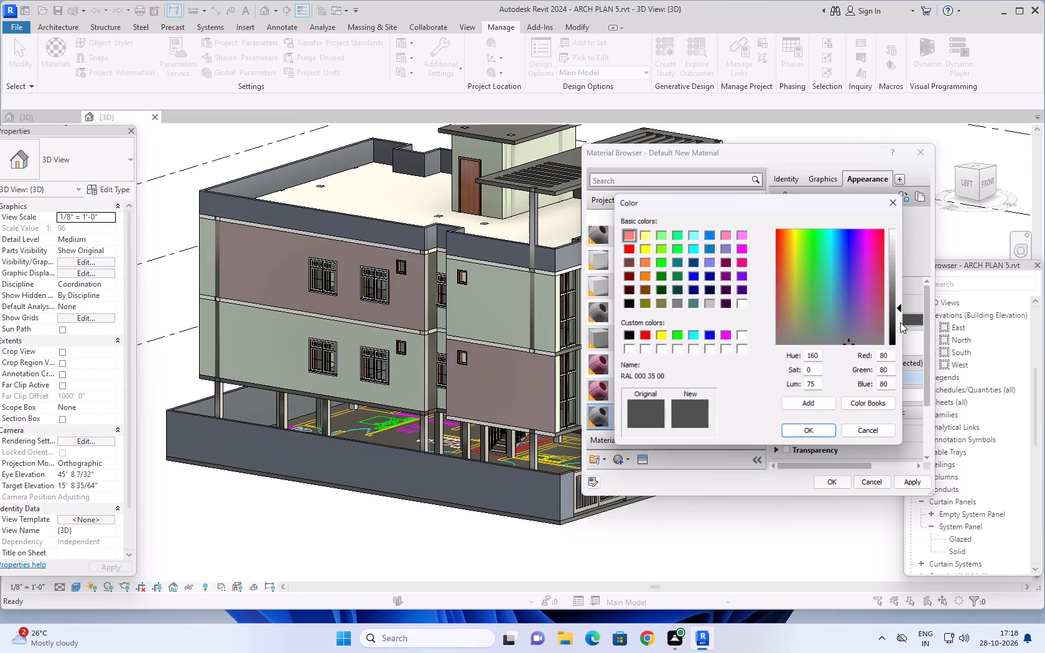
pyautogui.moveTo(889, 354); pyautogui.dragTo(883, 355)
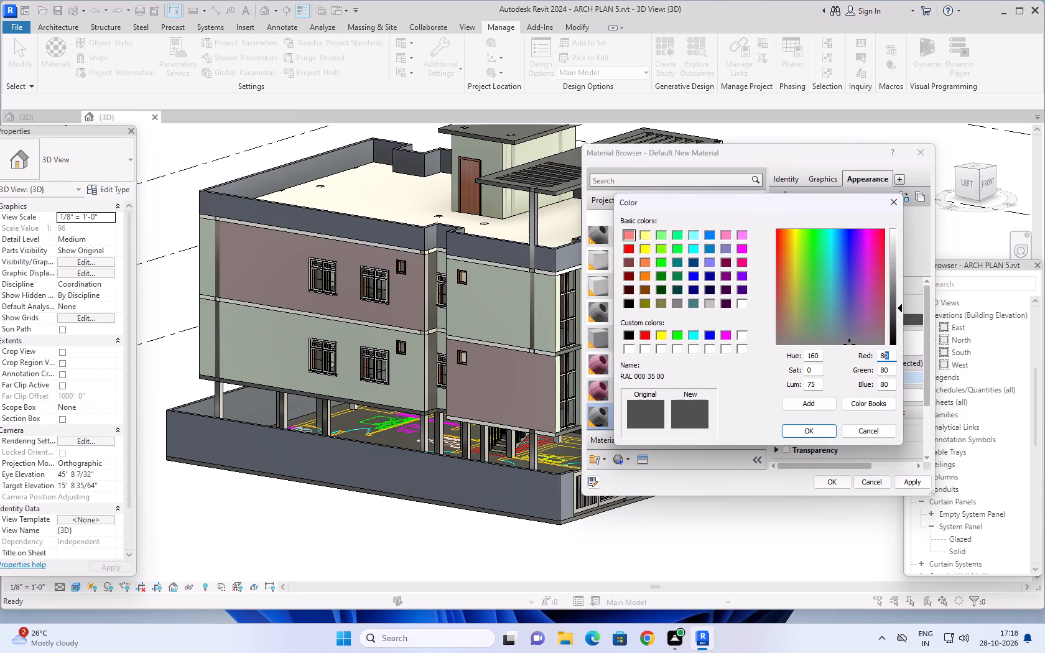
pyautogui.moveTo(883, 355); pyautogui.dragTo(878, 357)
pyautogui.write('217')
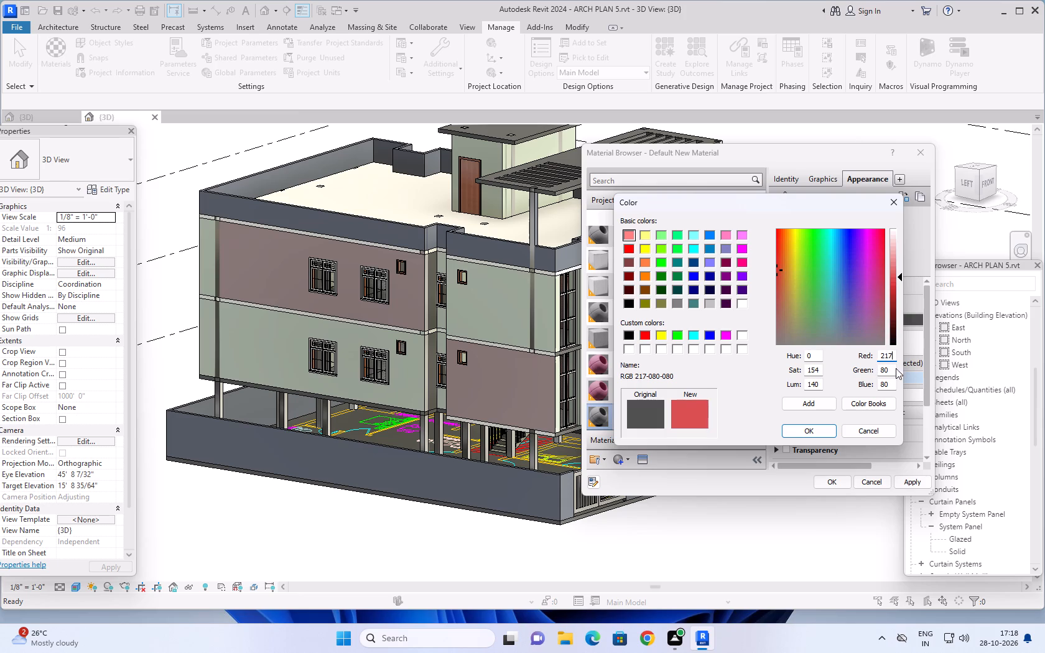
pyautogui.moveTo(889, 368); pyautogui.dragTo(878, 371)
pyautogui.write('165')
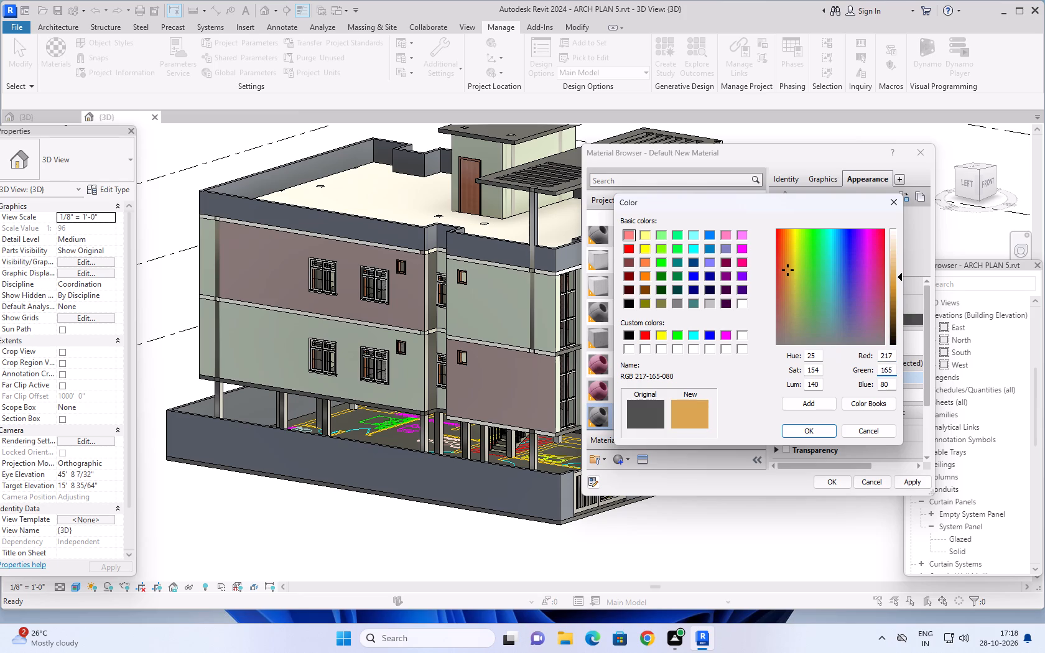
pyautogui.moveTo(891, 385); pyautogui.dragTo(869, 388)
pyautogui.write('179')
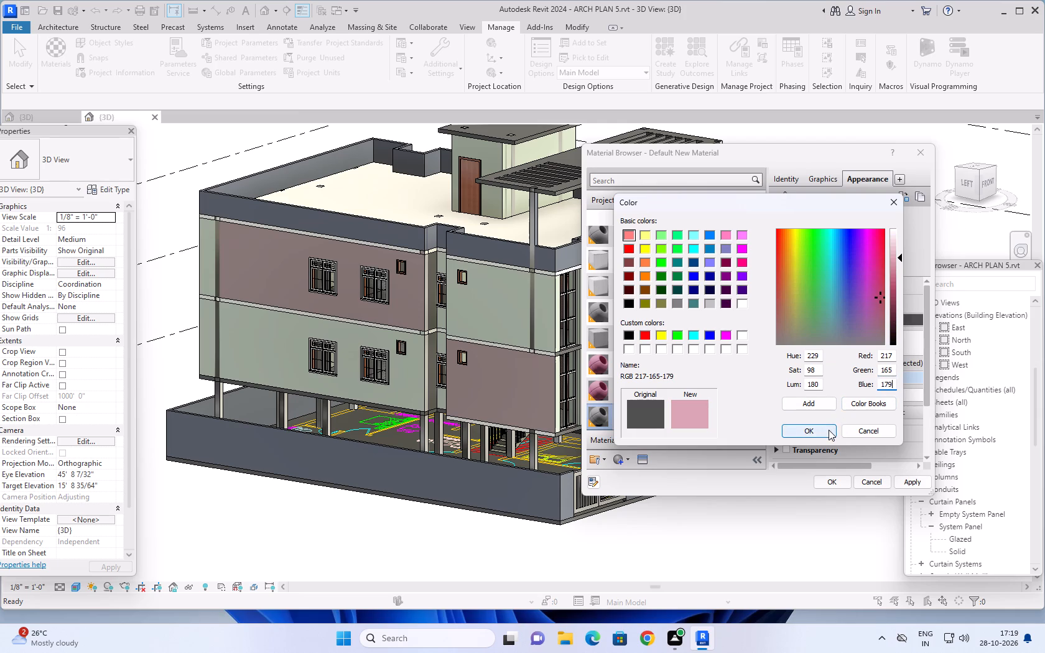
pyautogui.click(829, 430)
pyautogui.click(906, 479)
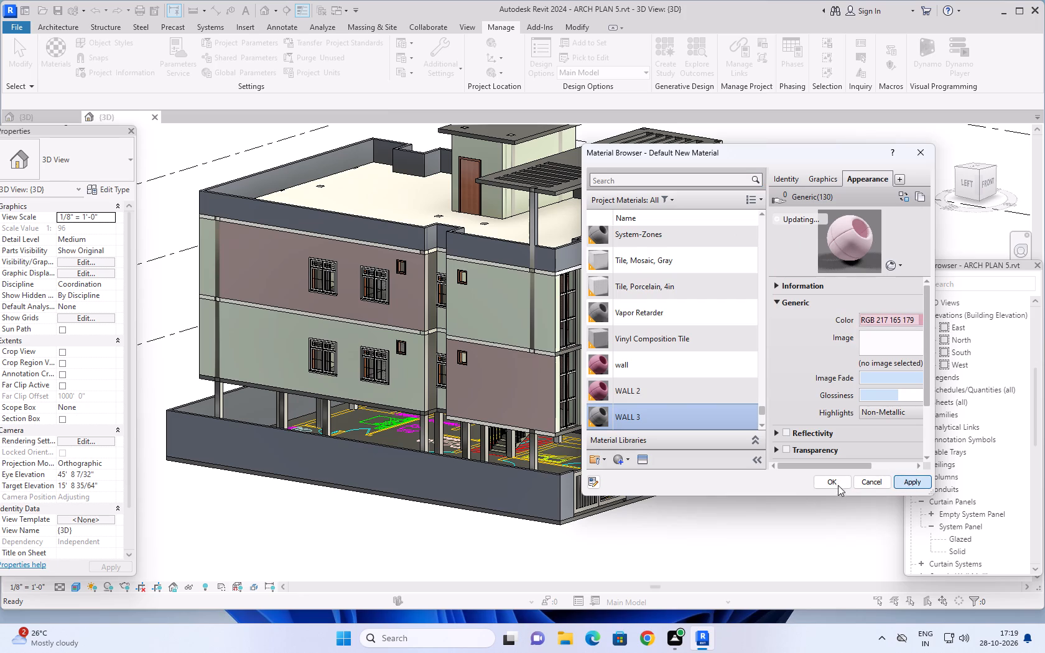
pyautogui.click(838, 481)
# Examine the wall colours on the left, front and right sides of the building in the 3D view.
pyautogui.scroll(-1, 811, 313)
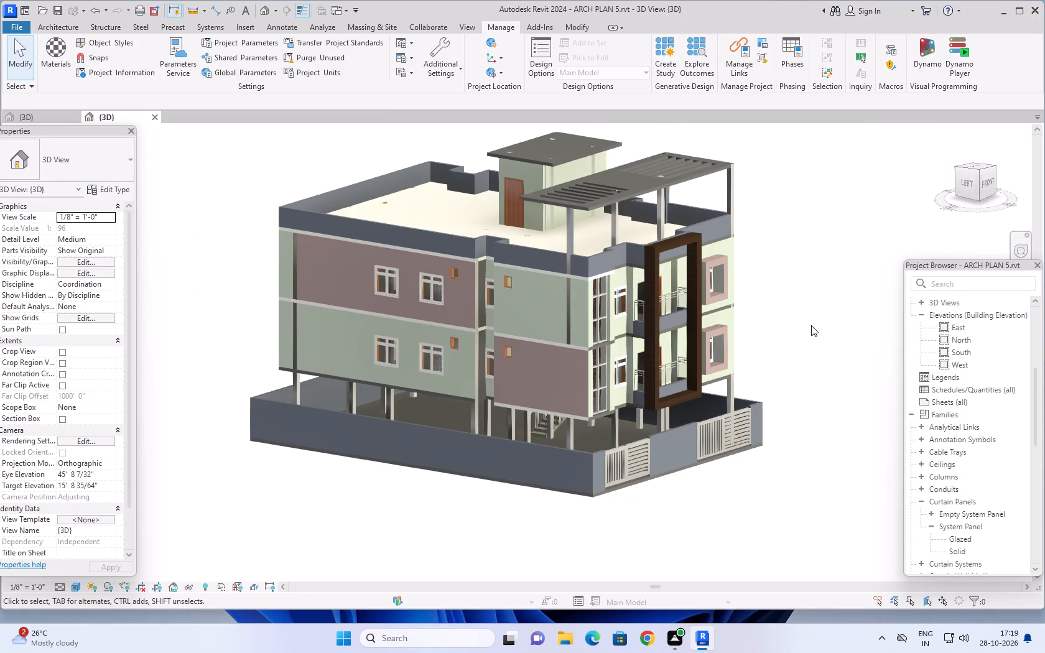
pyautogui.moveTo(826, 360); pyautogui.dragTo(629, 363, button='middle')
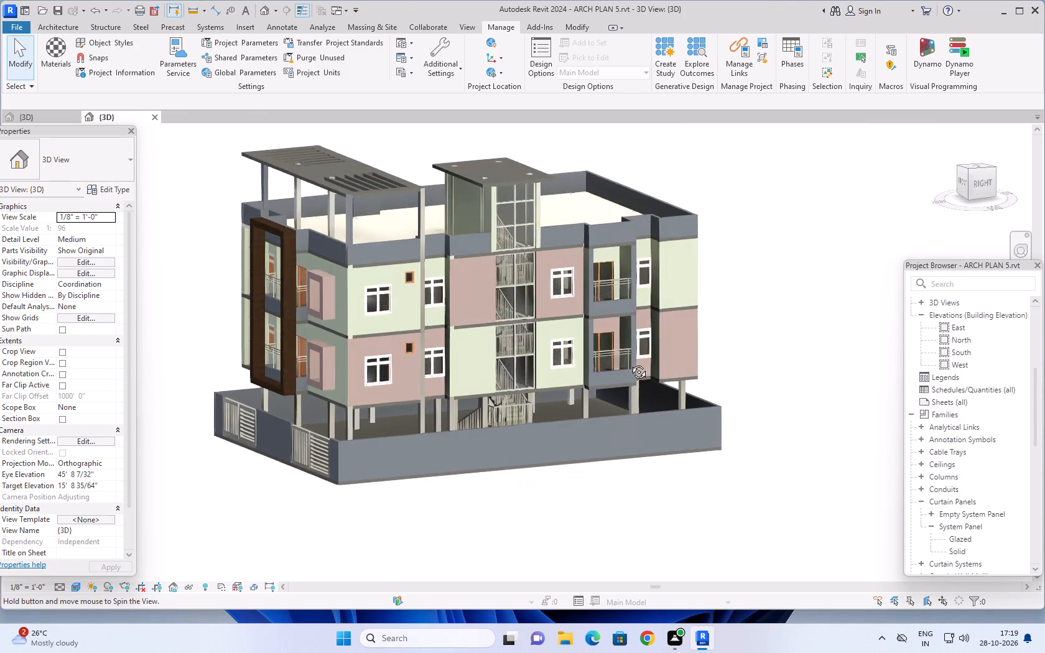
pyautogui.moveTo(629, 363); pyautogui.dragTo(825, 352, button='middle')
pyautogui.moveTo(785, 327); pyautogui.dragTo(845, 346, button='middle')
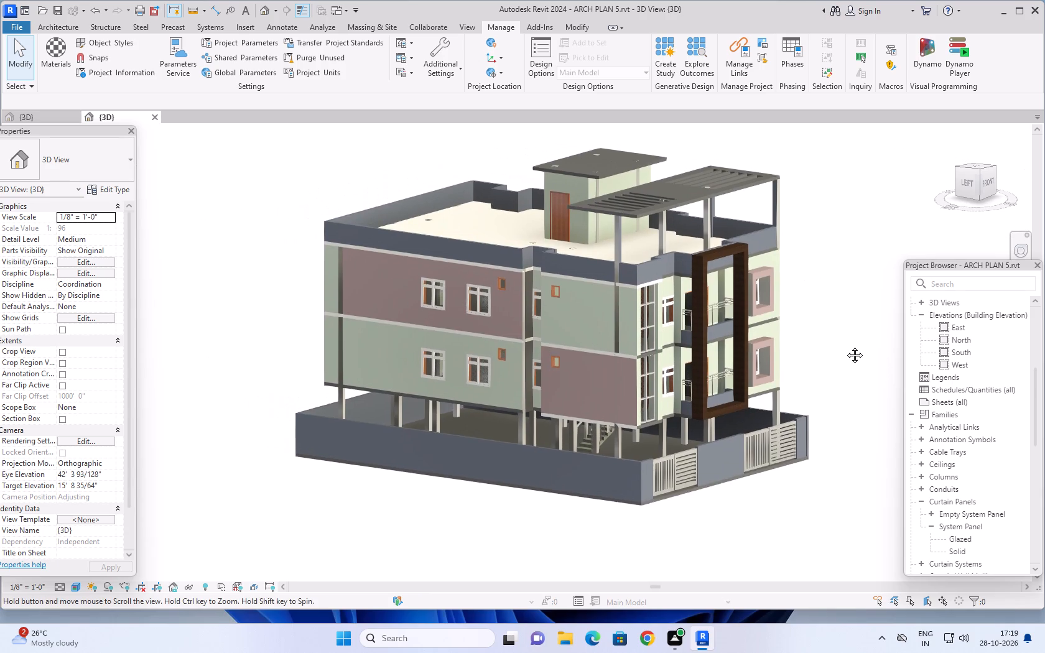
pyautogui.moveTo(845, 346); pyautogui.dragTo(845, 348, button='middle')
pyautogui.moveTo(841, 352); pyautogui.dragTo(797, 346, button='middle')
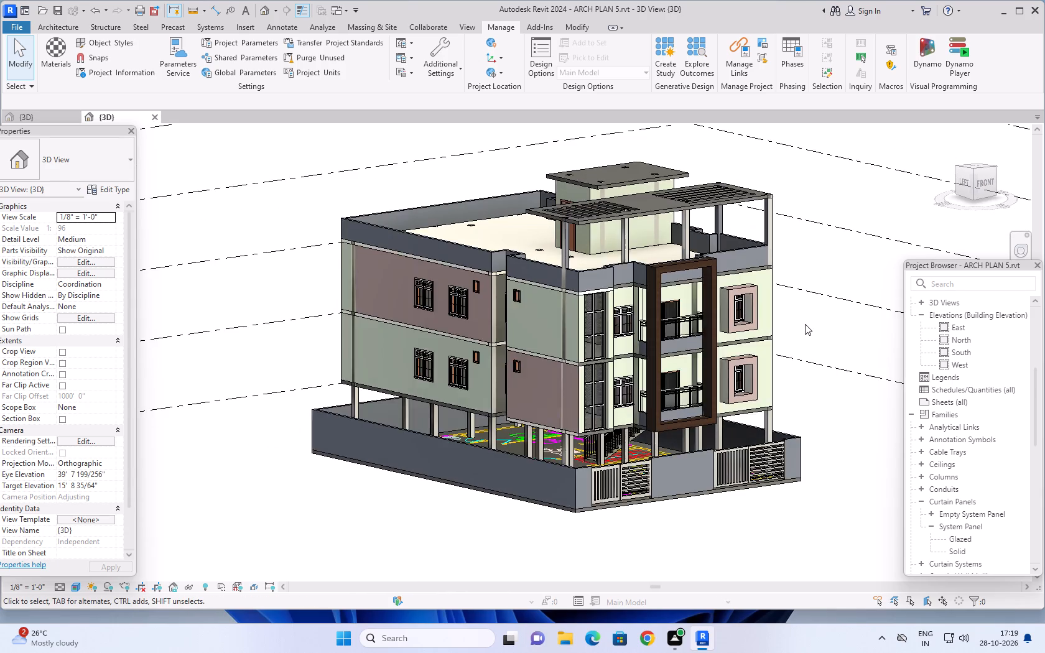
pyautogui.scroll(-1, 805, 324)
pyautogui.moveTo(832, 314); pyautogui.dragTo(845, 317, button='middle')
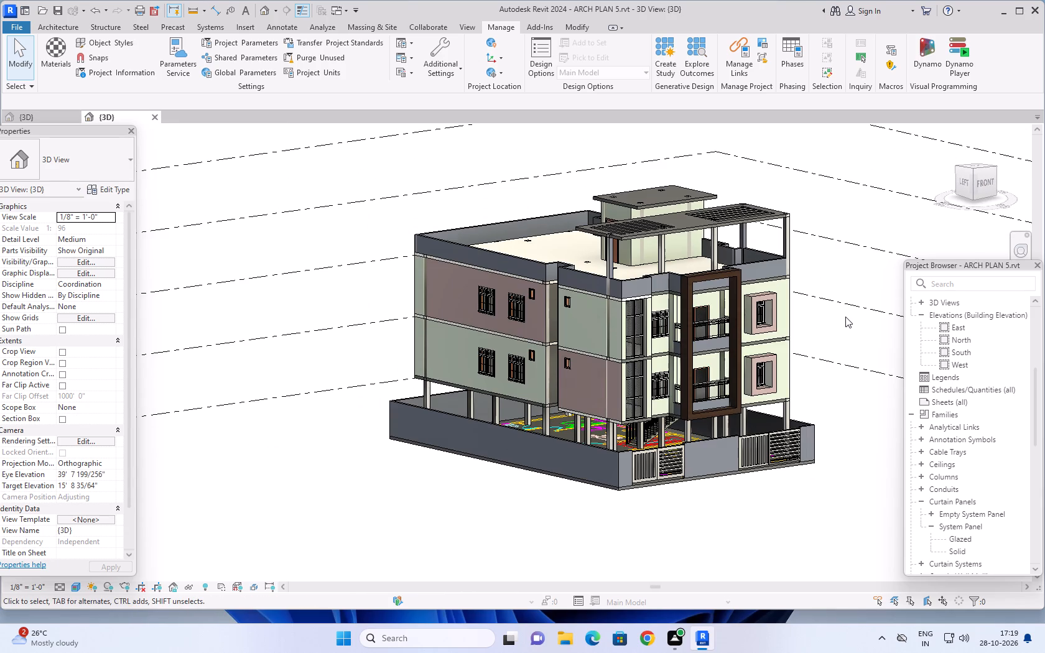
pyautogui.moveTo(828, 369); pyautogui.dragTo(837, 351, button='middle')
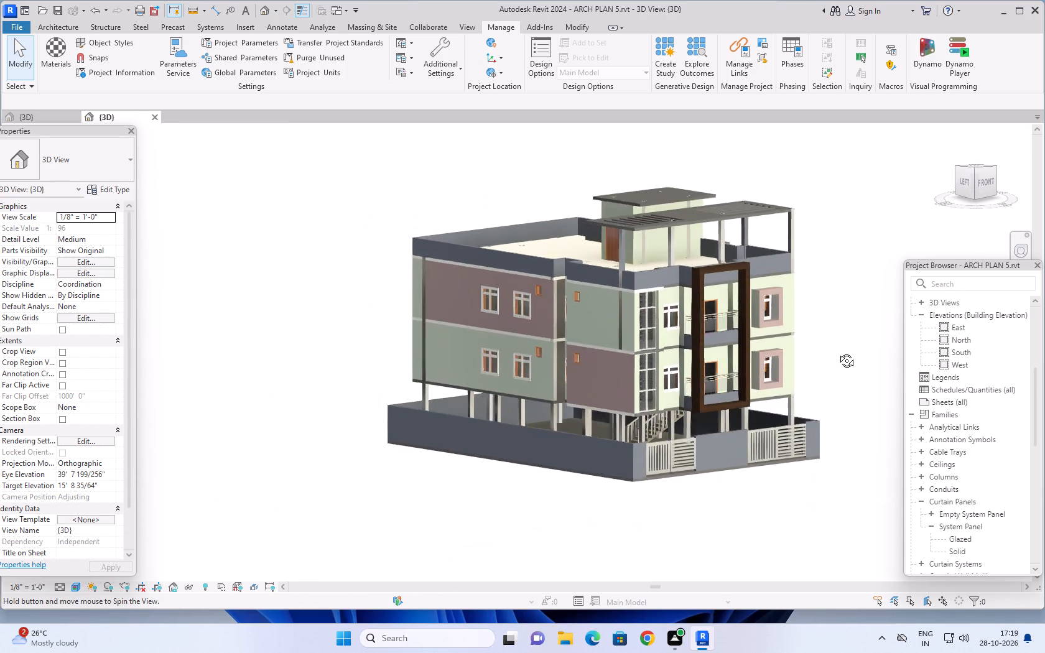
pyautogui.moveTo(837, 351); pyautogui.dragTo(573, 354, button='middle')
pyautogui.keyDown('shift'); pyautogui.moveTo(785, 297); pyautogui.dragTo(775, 316, button='middle'); pyautogui.keyUp('shift')
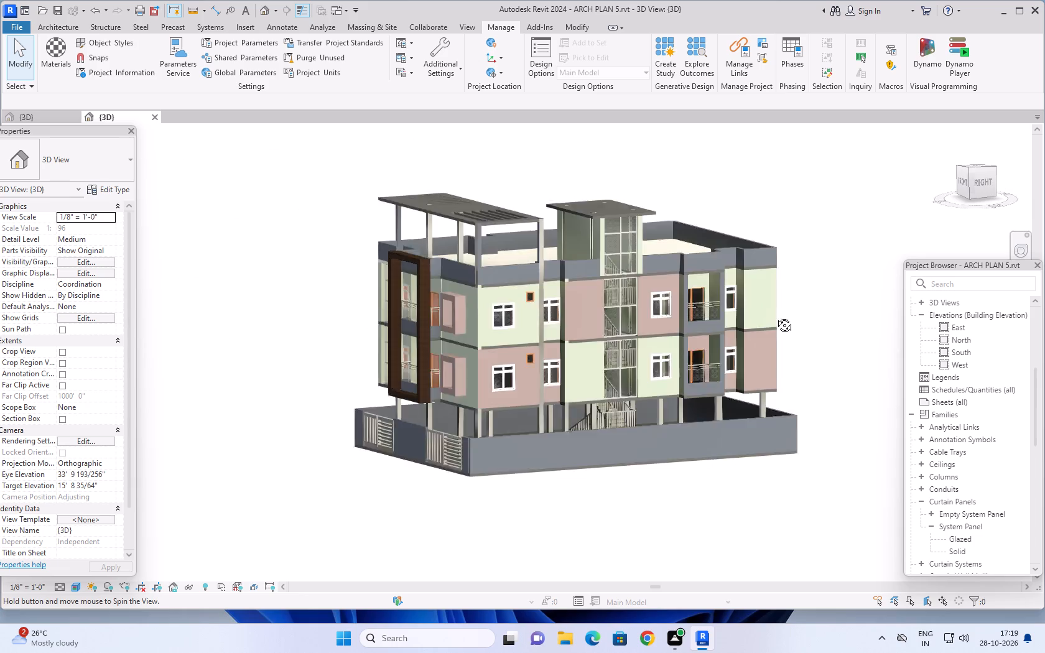
pyautogui.keyDown('shift'); pyautogui.moveTo(775, 316); pyautogui.dragTo(853, 343, button='middle'); pyautogui.keyUp('shift')
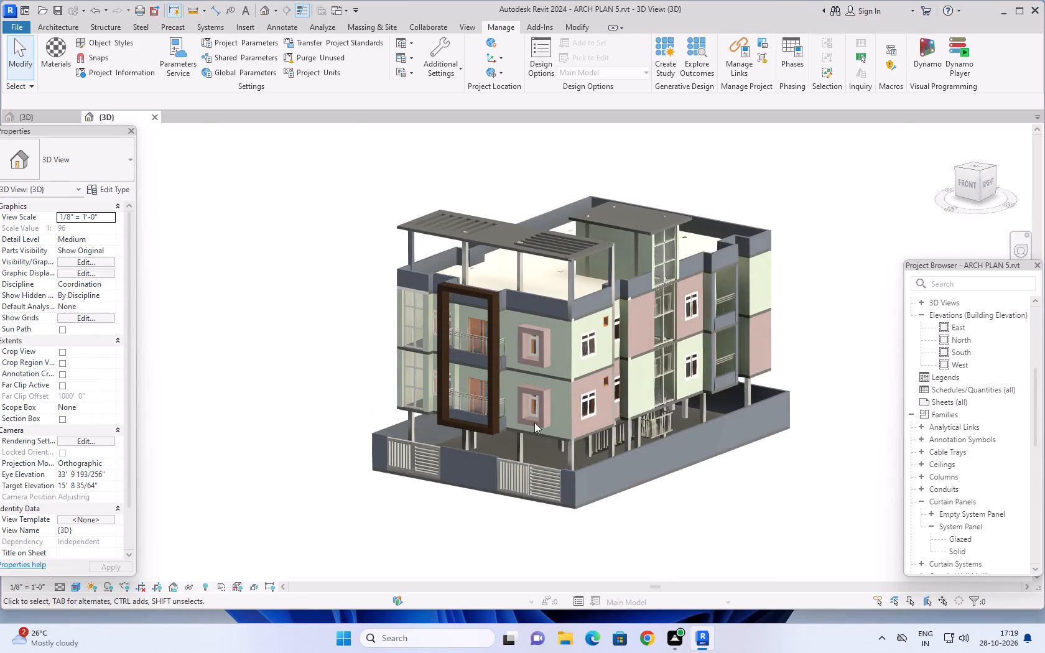
pyautogui.keyDown('shift'); pyautogui.moveTo(445, 376); pyautogui.dragTo(698, 397, button='middle'); pyautogui.keyUp('shift')
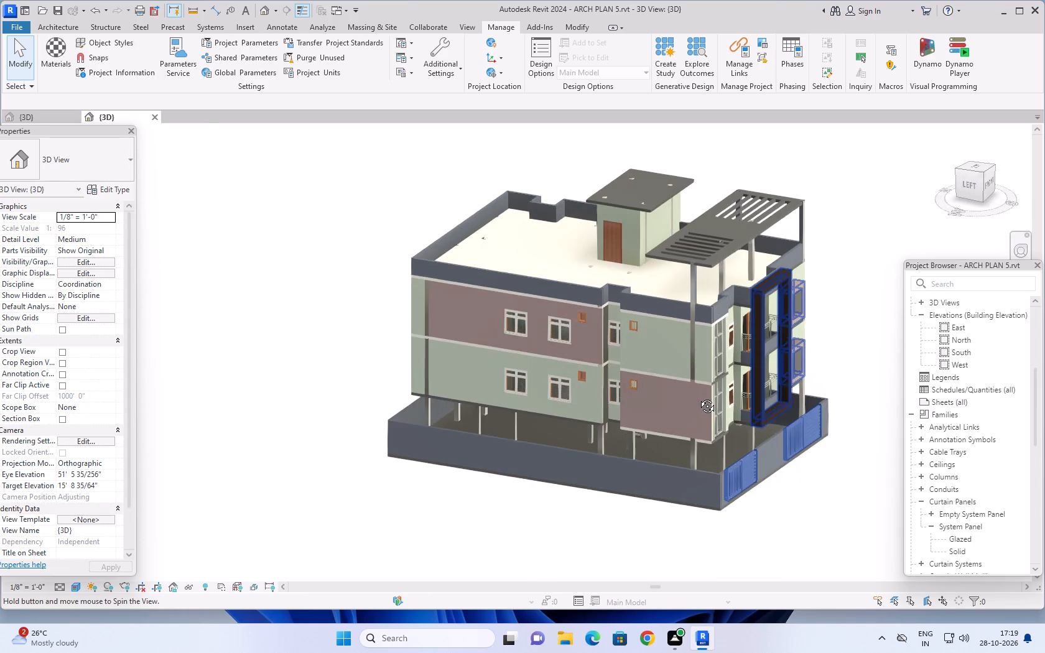
pyautogui.keyDown('shift'); pyautogui.moveTo(698, 397); pyautogui.dragTo(698, 396, button='middle'); pyautogui.keyUp('shift')
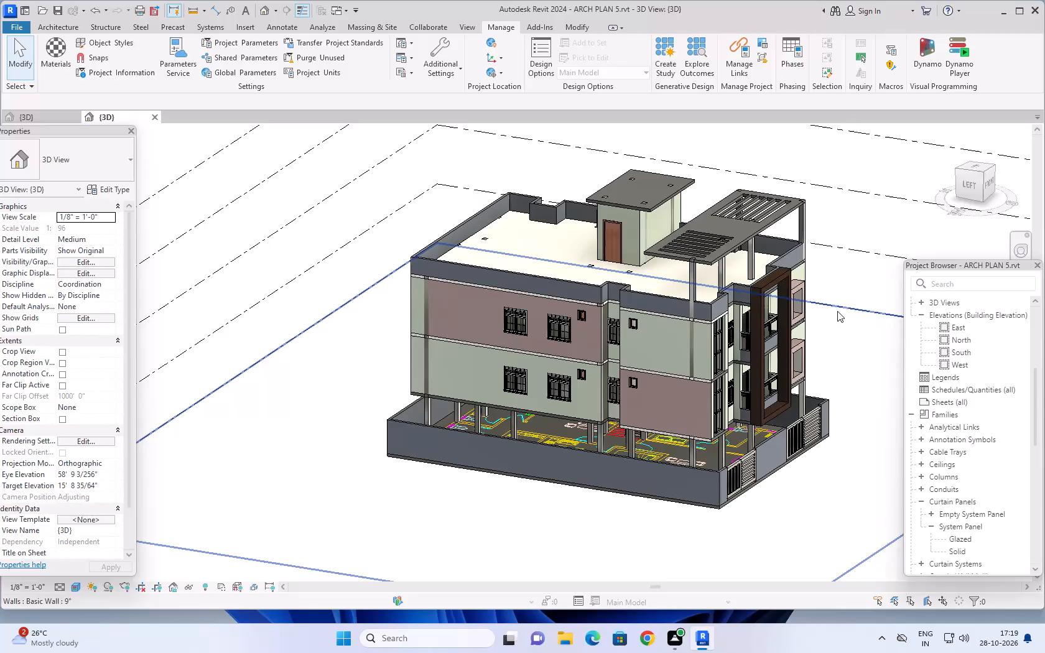
pyautogui.keyDown('shift'); pyautogui.moveTo(852, 365); pyautogui.dragTo(794, 341, button='middle'); pyautogui.keyUp('shift')
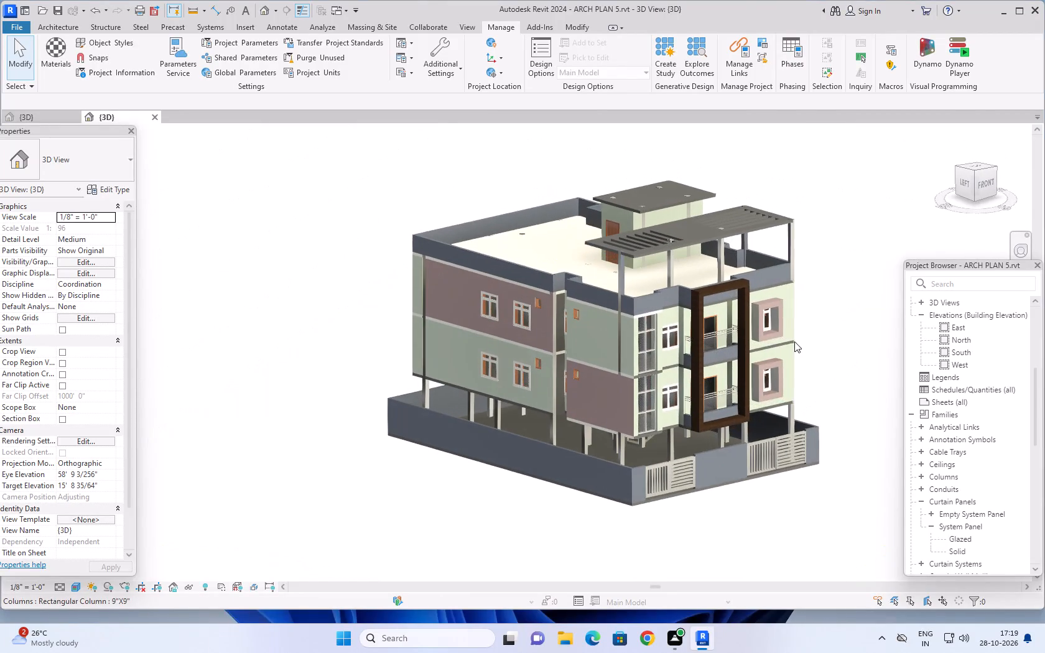
pyautogui.scroll(-1, 838, 383)
pyautogui.moveTo(838, 385); pyautogui.dragTo(856, 385, button='middle')
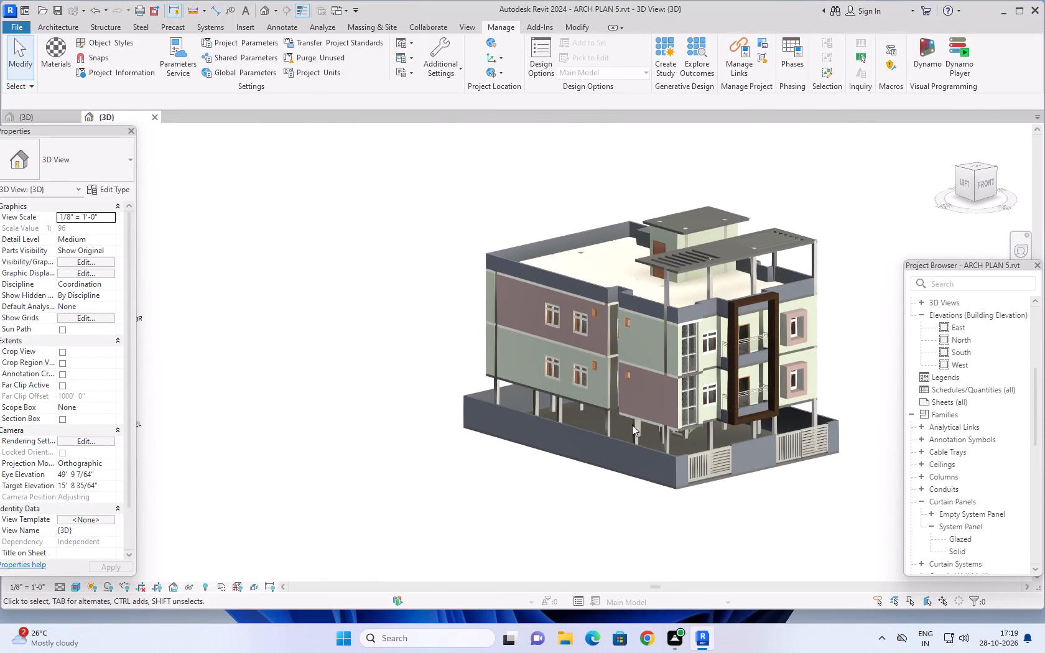
# Paint the mauve upper-floor wall face on the building's left side with the WOOD 2 material.
pyautogui.scroll(2, 392, 352)
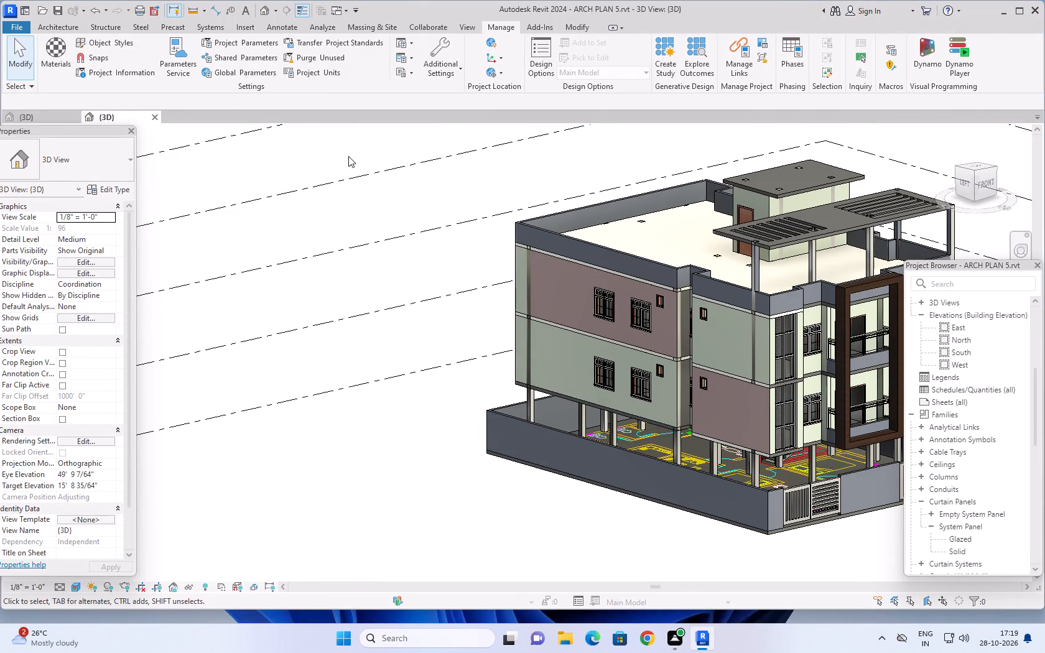
pyautogui.click(577, 27)
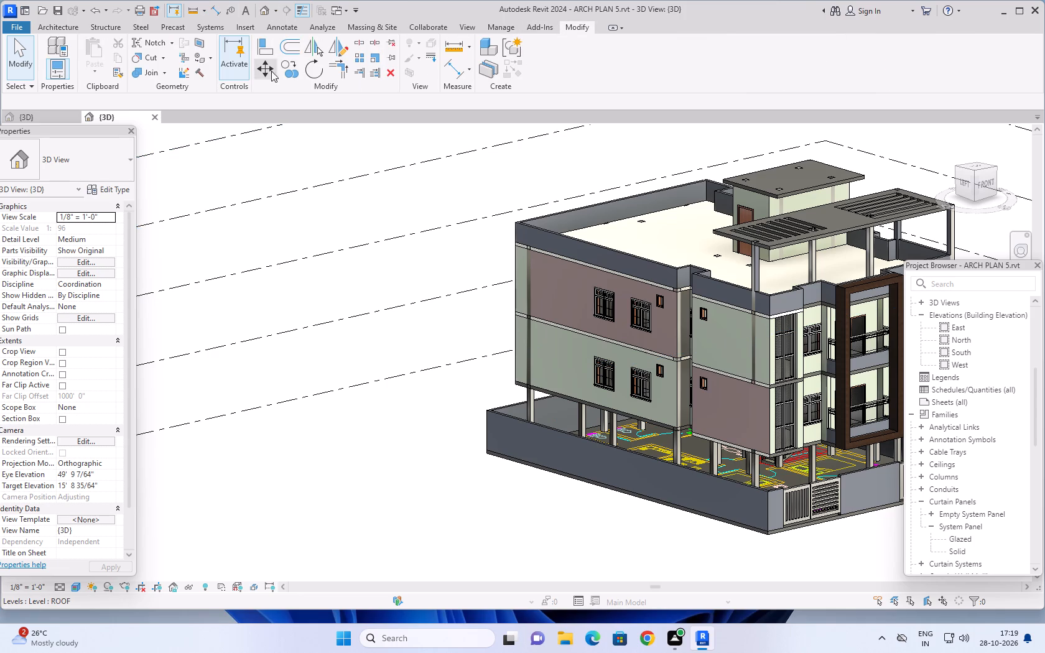
pyautogui.click(200, 58)
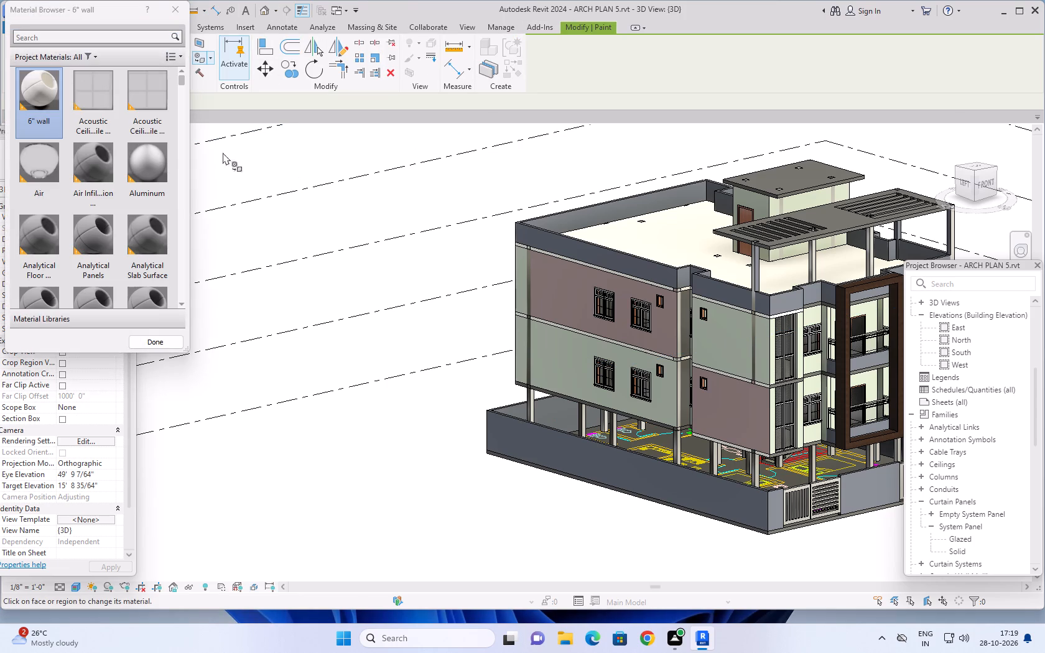
pyautogui.scroll(6, 128, 154)
pyautogui.scroll(-3, 103, 149)
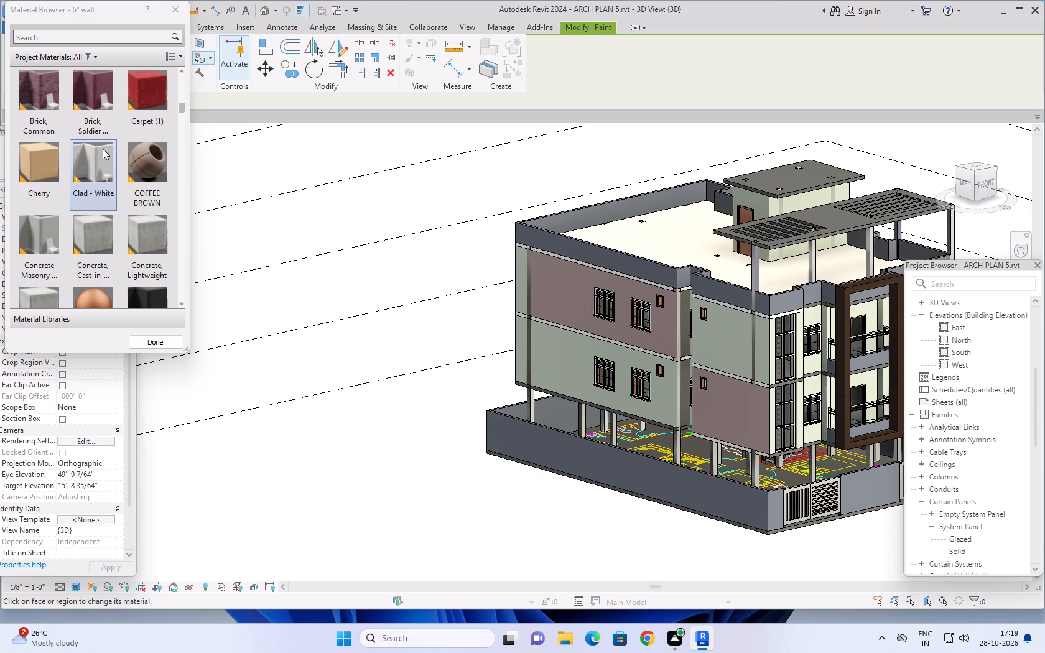
pyautogui.scroll(-3, 103, 149)
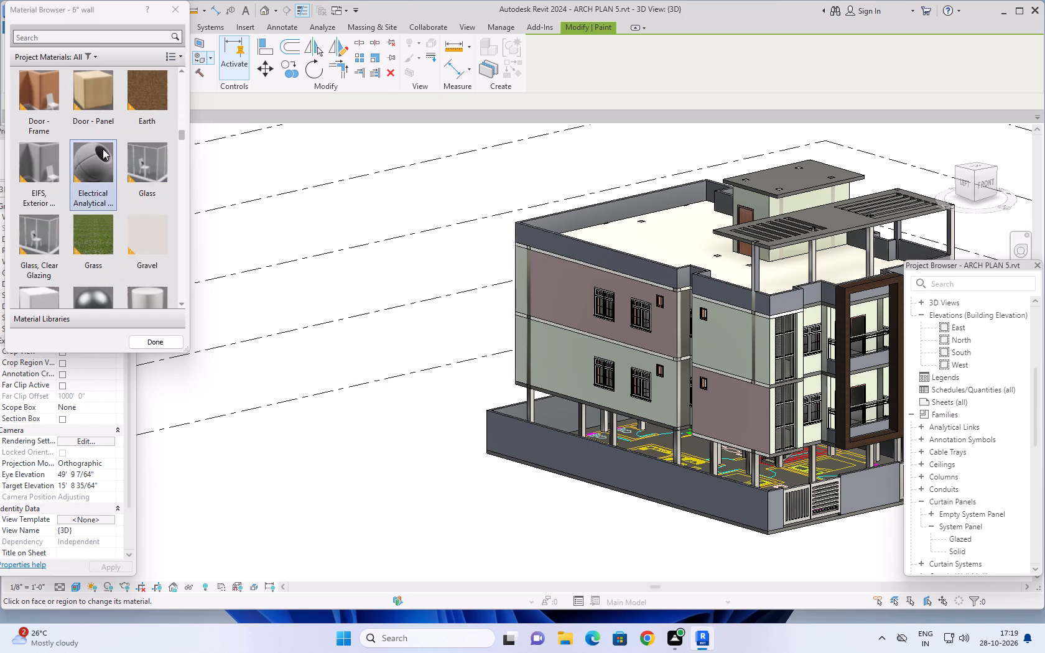
pyautogui.scroll(-1, 103, 149)
pyautogui.scroll(1, 103, 149)
pyautogui.scroll(-2, 120, 188)
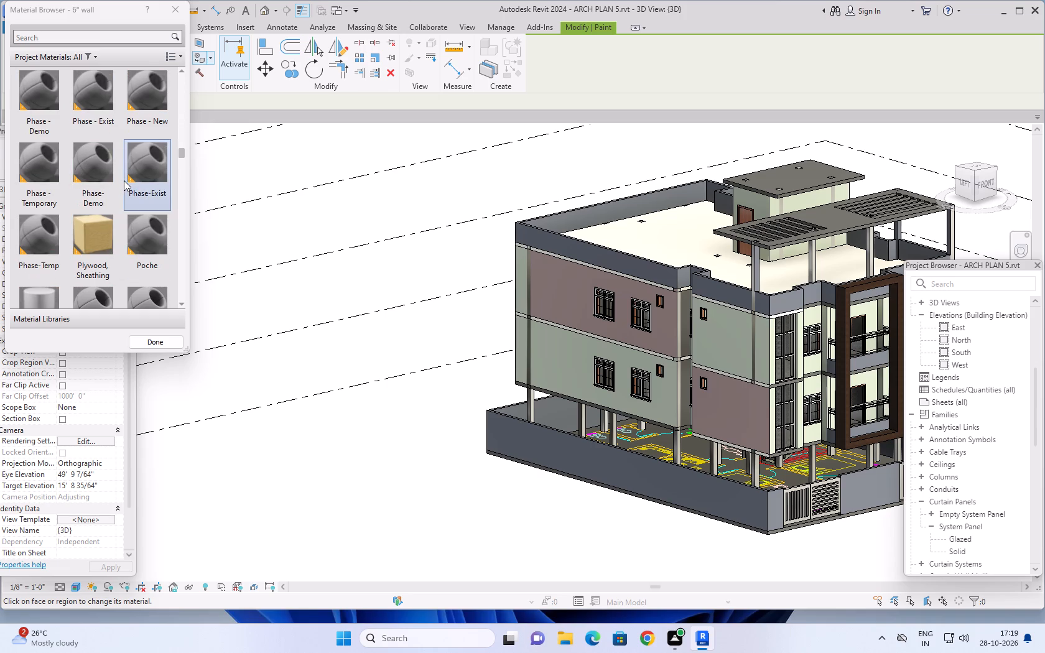
pyautogui.scroll(-5, 124, 179)
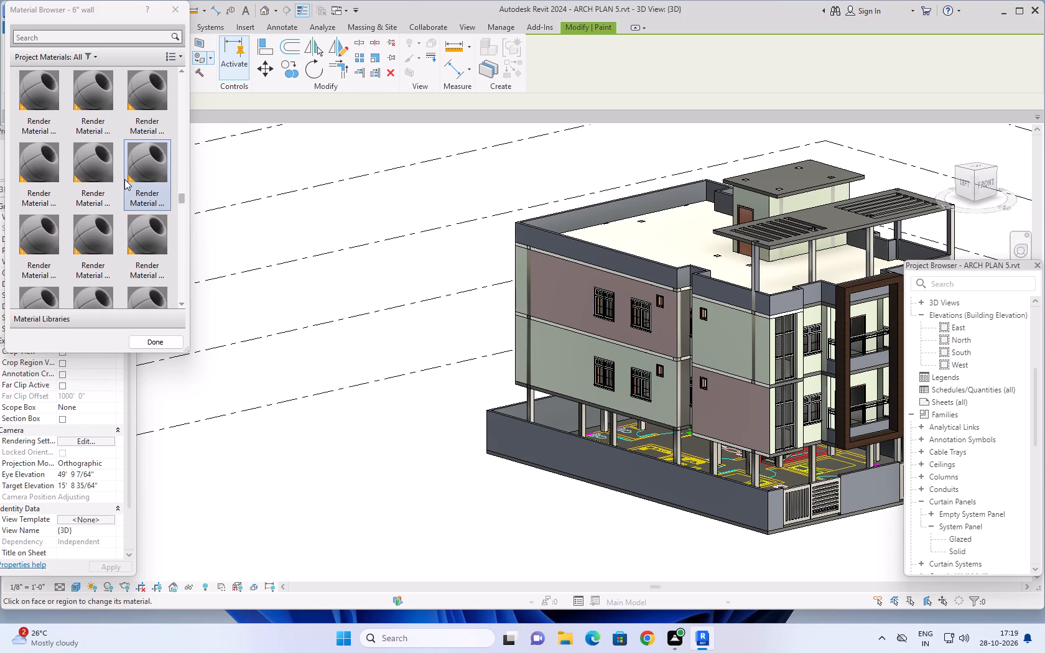
pyautogui.scroll(-15, 124, 179)
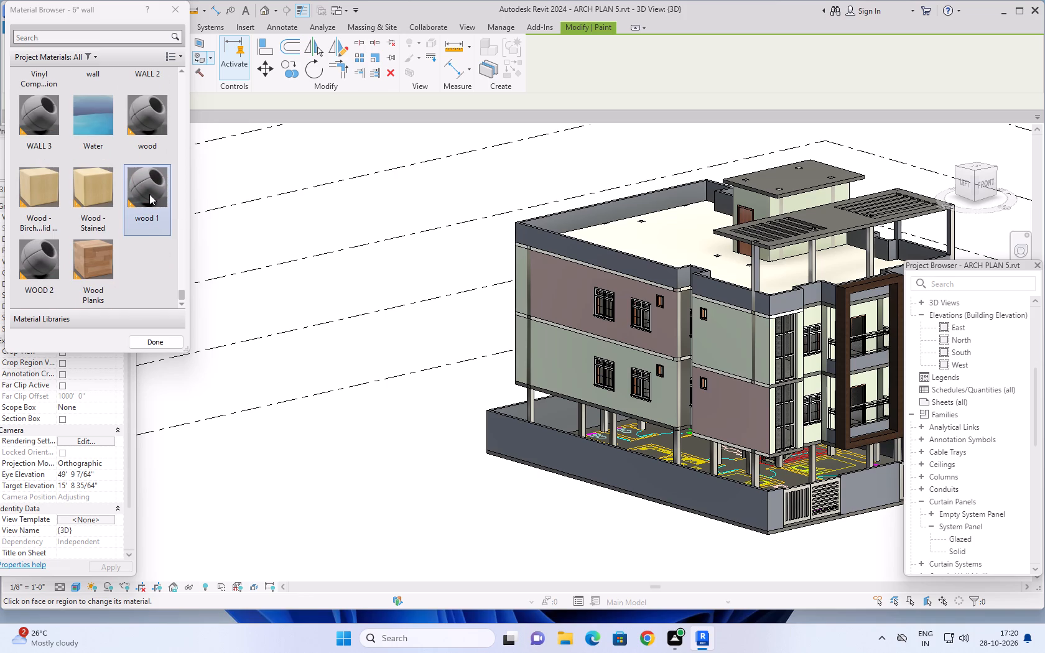
pyautogui.click(34, 256)
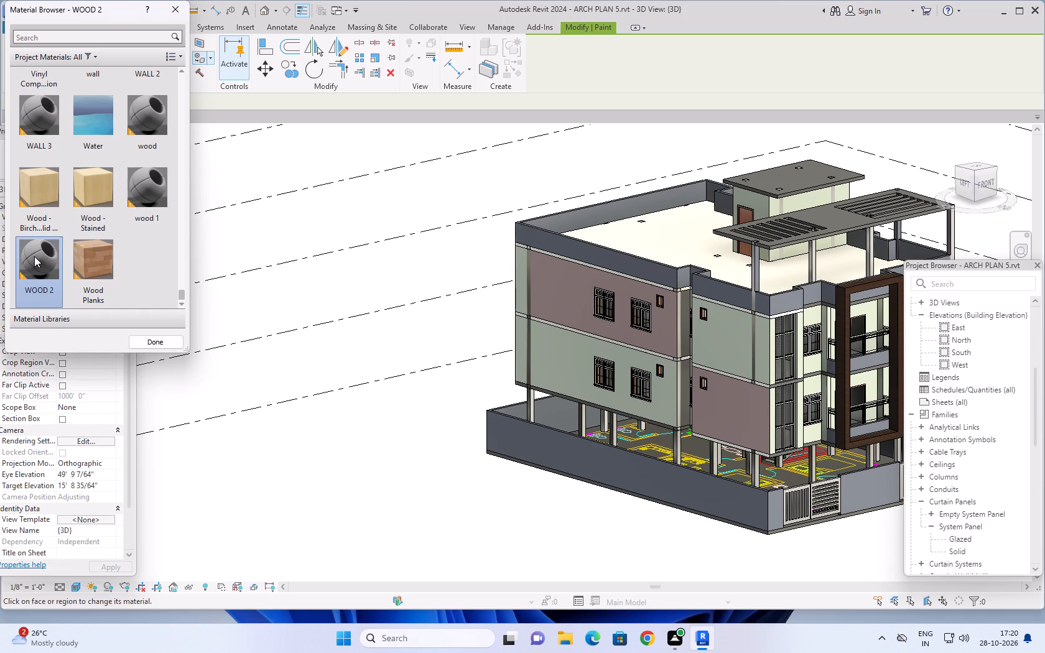
pyautogui.click(582, 304)
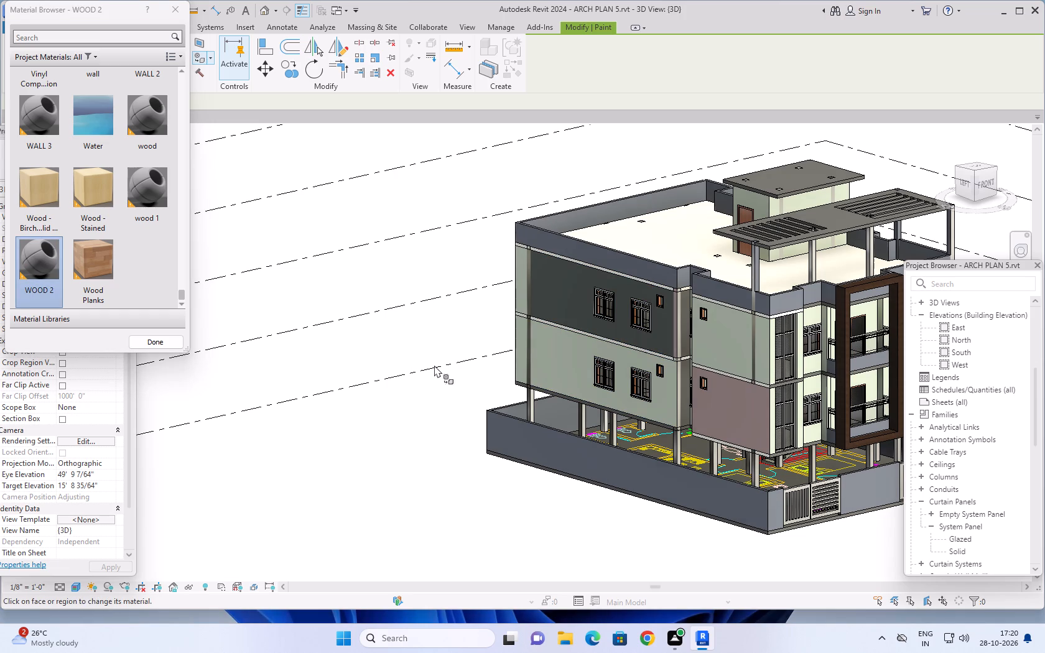
pyautogui.scroll(6, 616, 325)
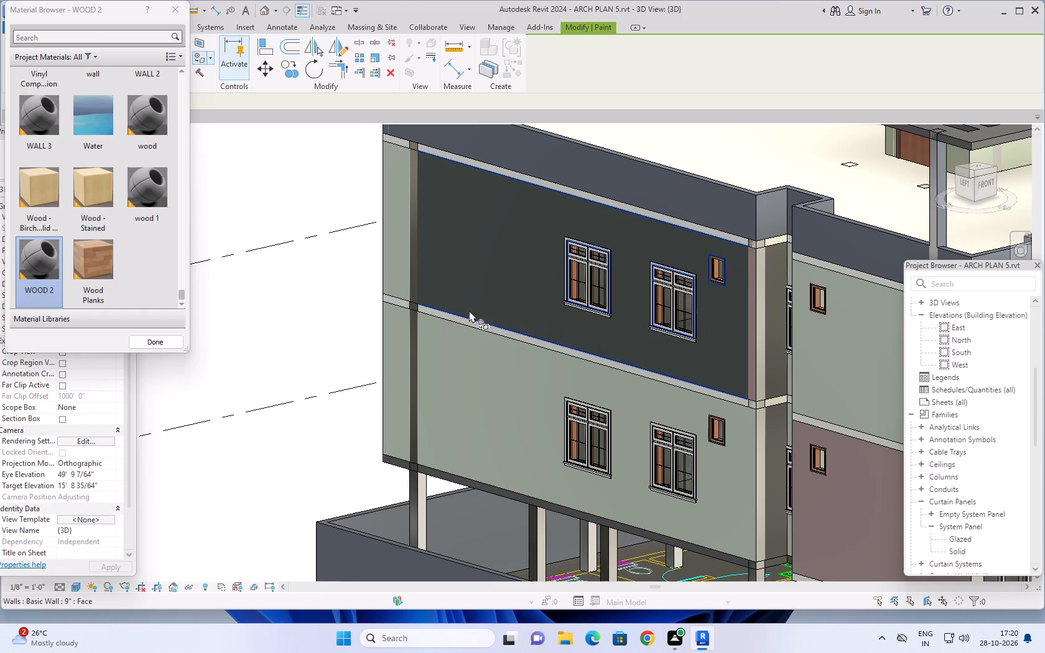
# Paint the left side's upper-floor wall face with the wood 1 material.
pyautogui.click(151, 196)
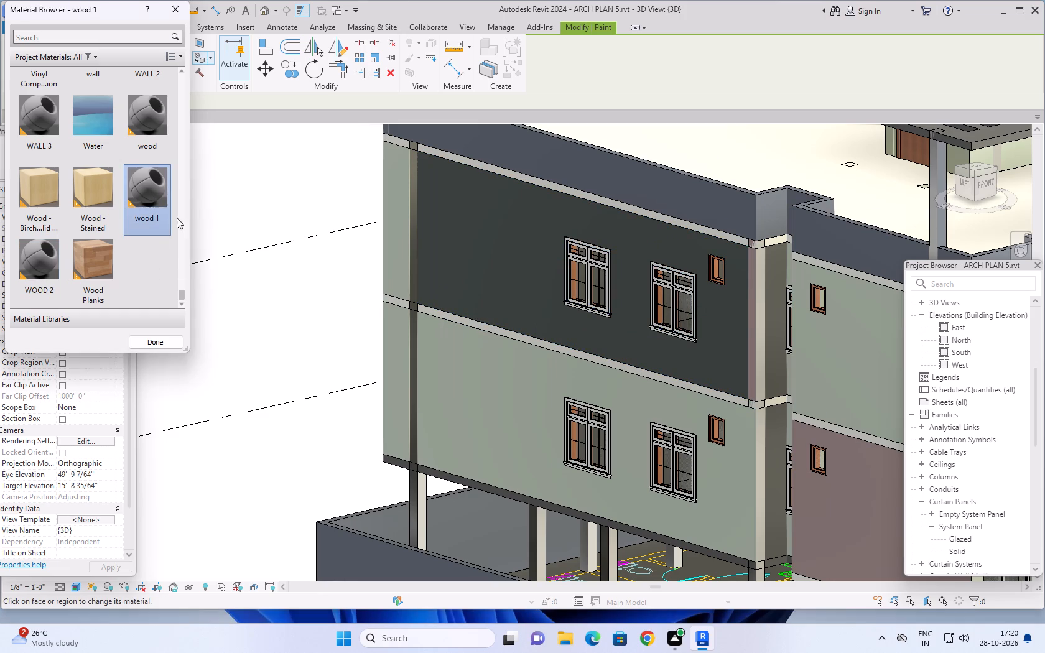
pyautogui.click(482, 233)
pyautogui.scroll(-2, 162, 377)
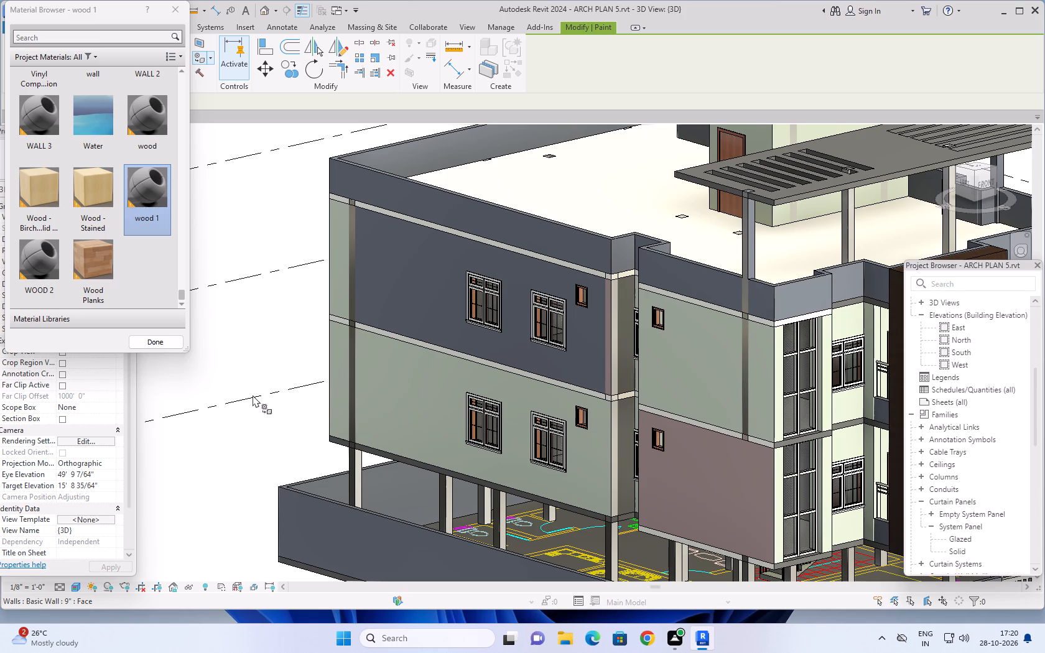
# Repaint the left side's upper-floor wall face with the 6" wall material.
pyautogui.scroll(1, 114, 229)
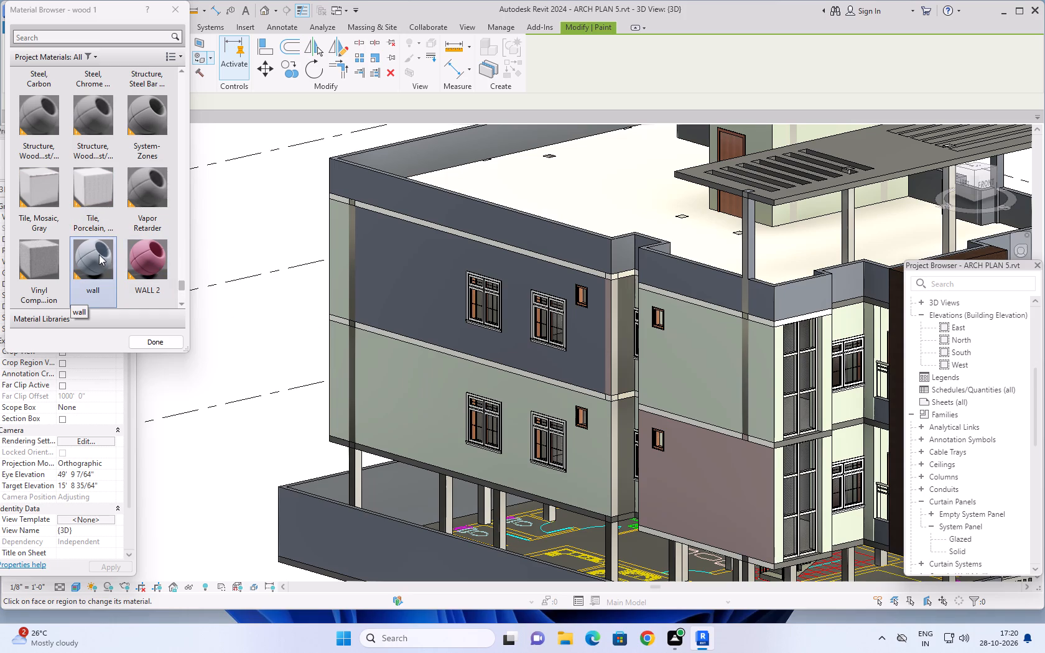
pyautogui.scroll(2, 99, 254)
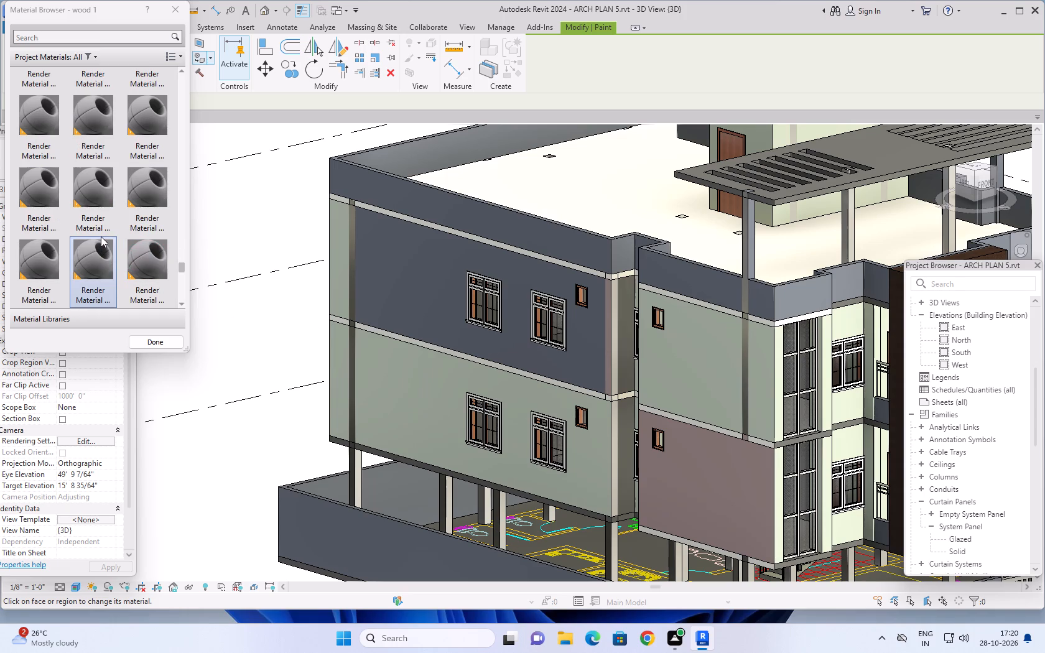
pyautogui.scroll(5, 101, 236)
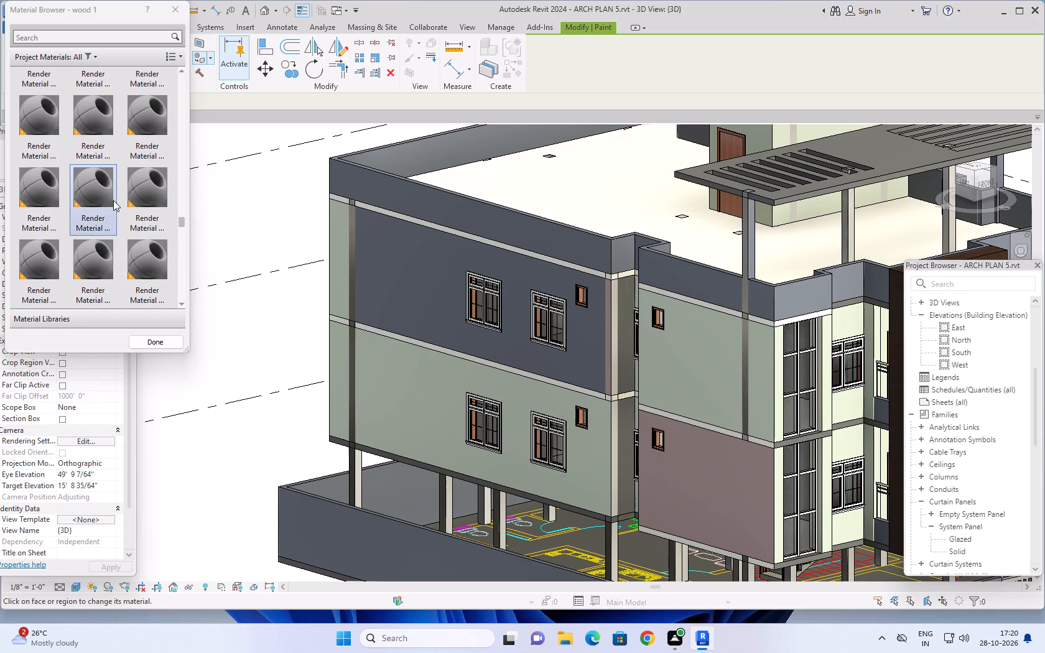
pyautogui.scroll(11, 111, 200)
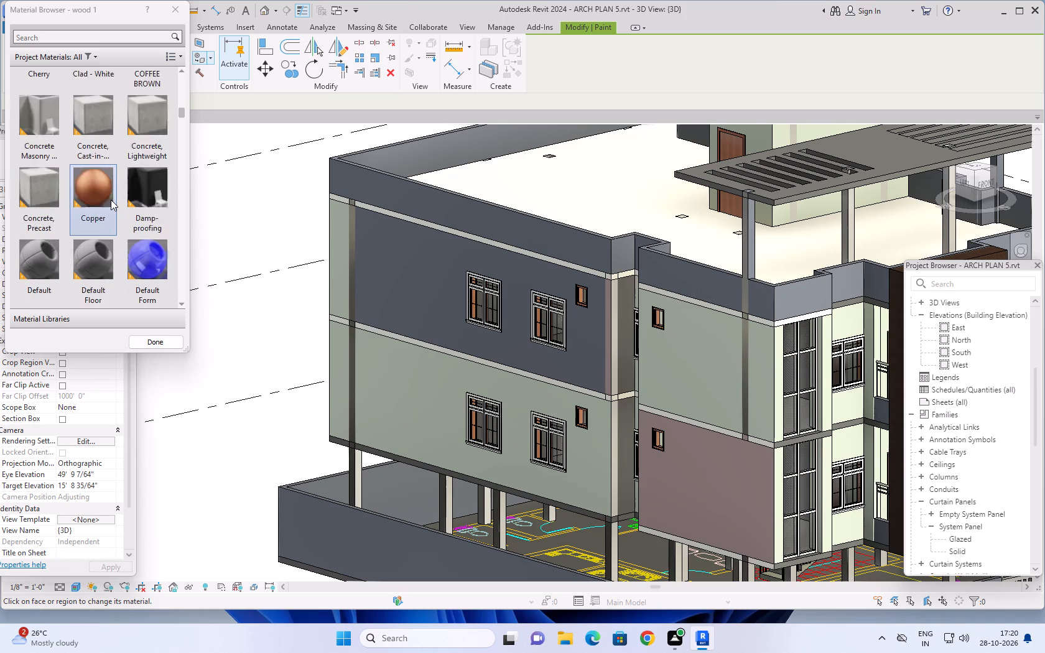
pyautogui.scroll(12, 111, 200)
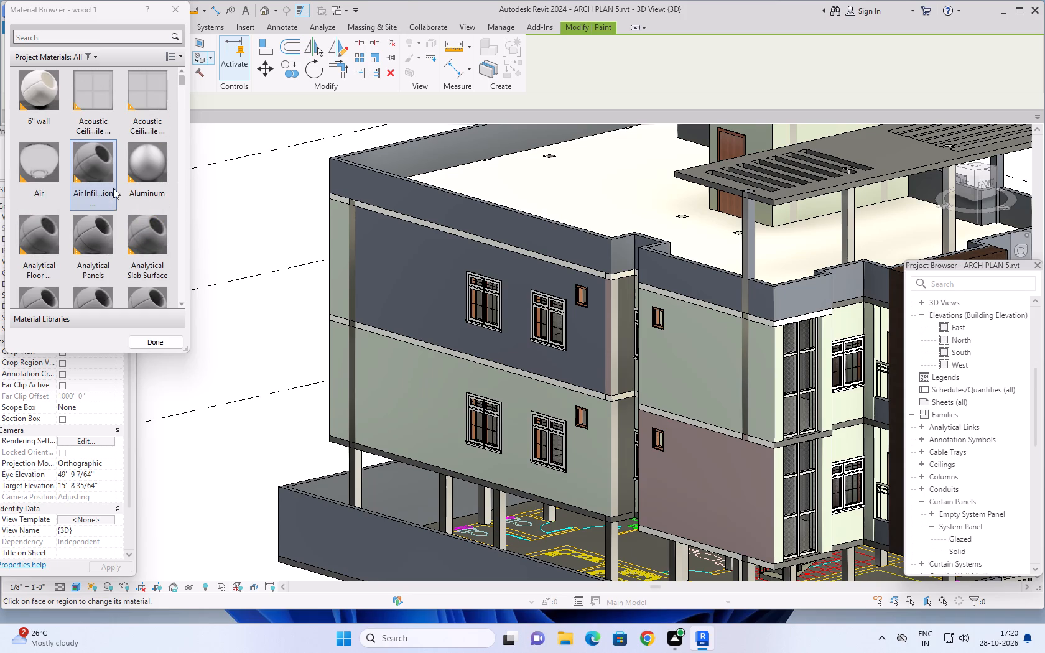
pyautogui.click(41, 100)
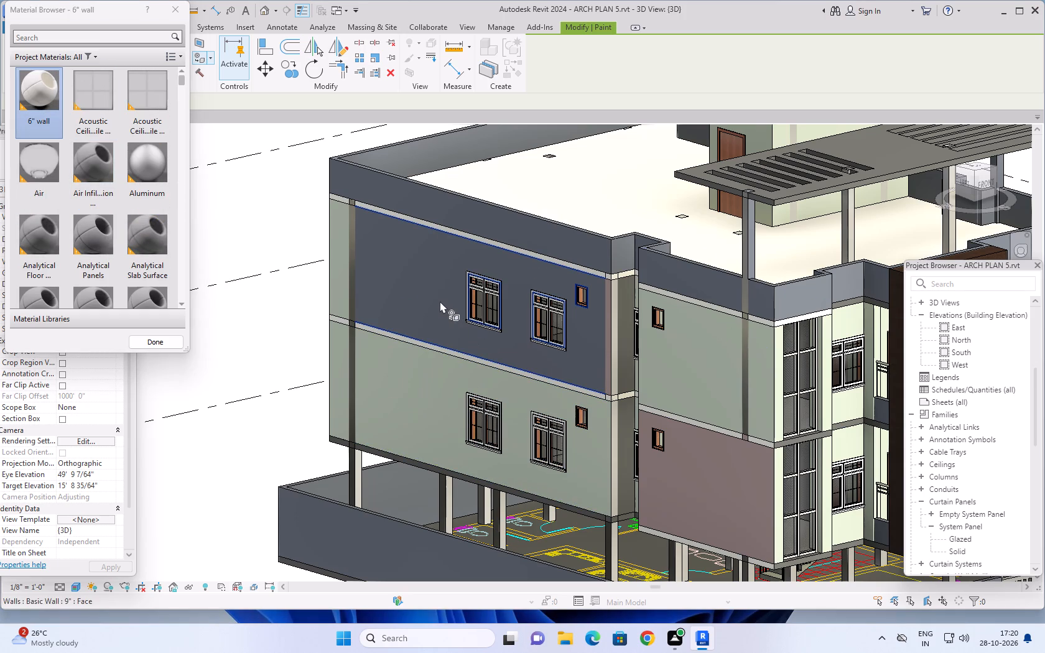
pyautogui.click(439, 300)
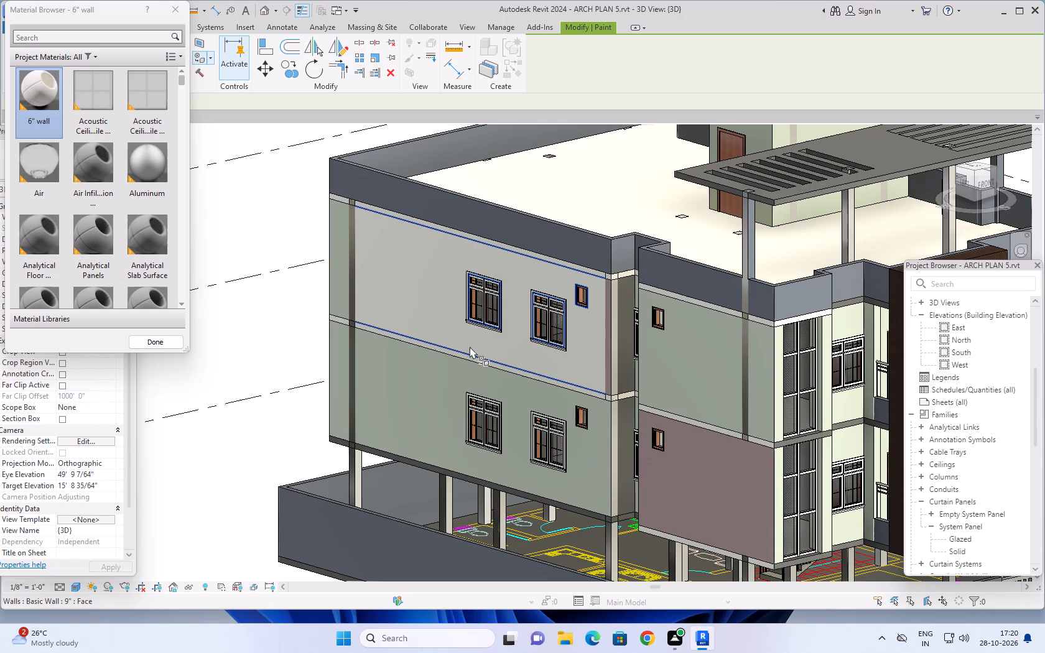
# Paint the mauve upper-floor corner column face and the narrow return walls beside it on both floors with the 6" wall material.
pyautogui.scroll(4, 594, 328)
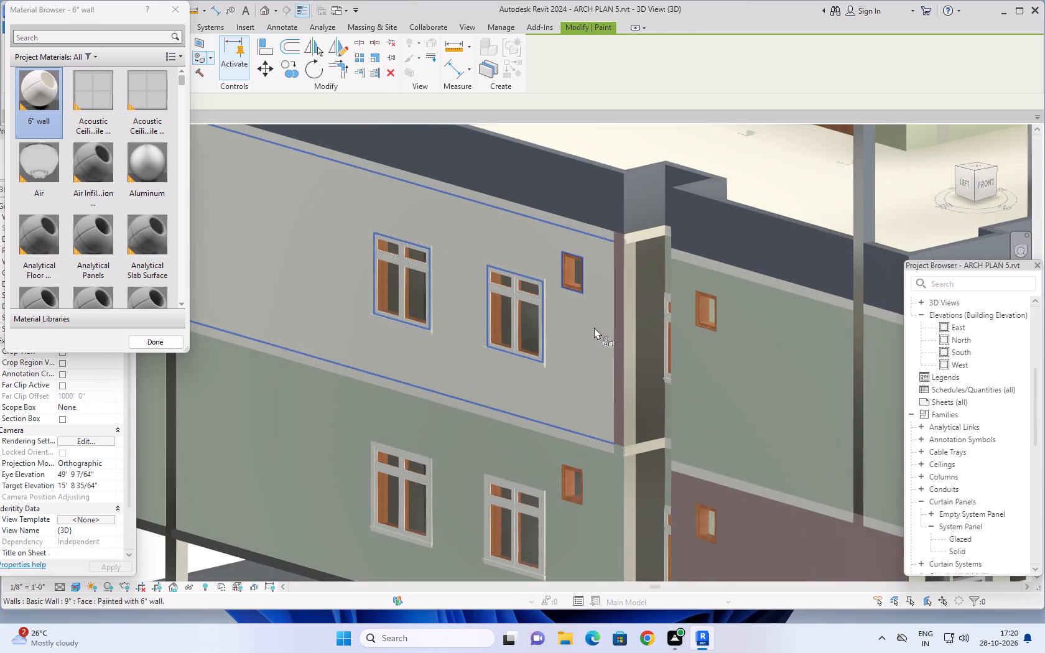
pyautogui.scroll(6, 595, 326)
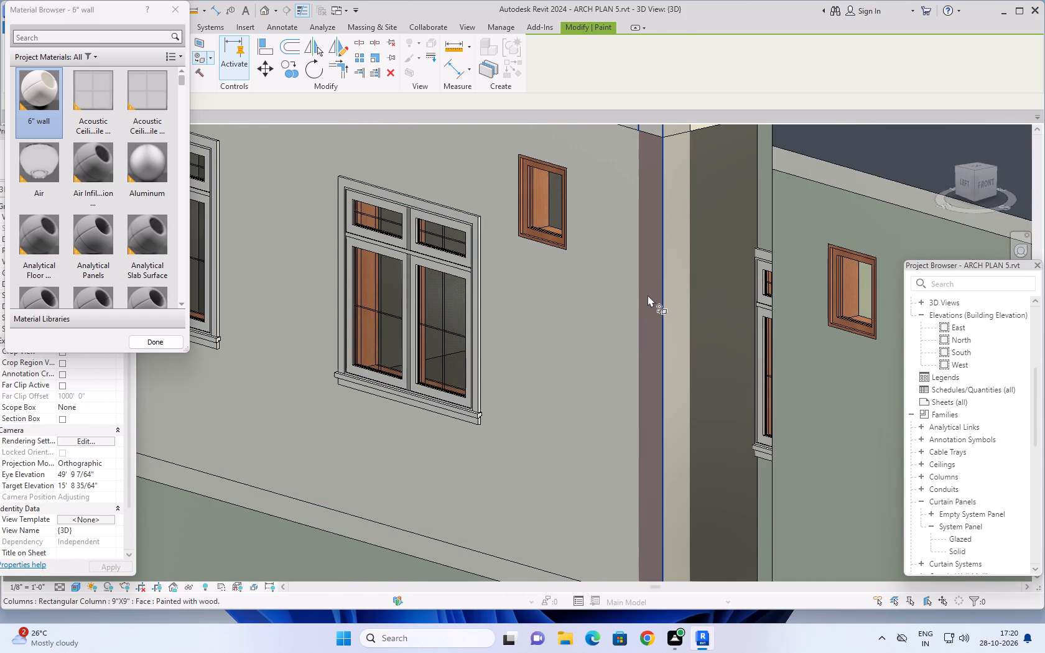
pyautogui.click(648, 295)
pyautogui.scroll(-11, 588, 294)
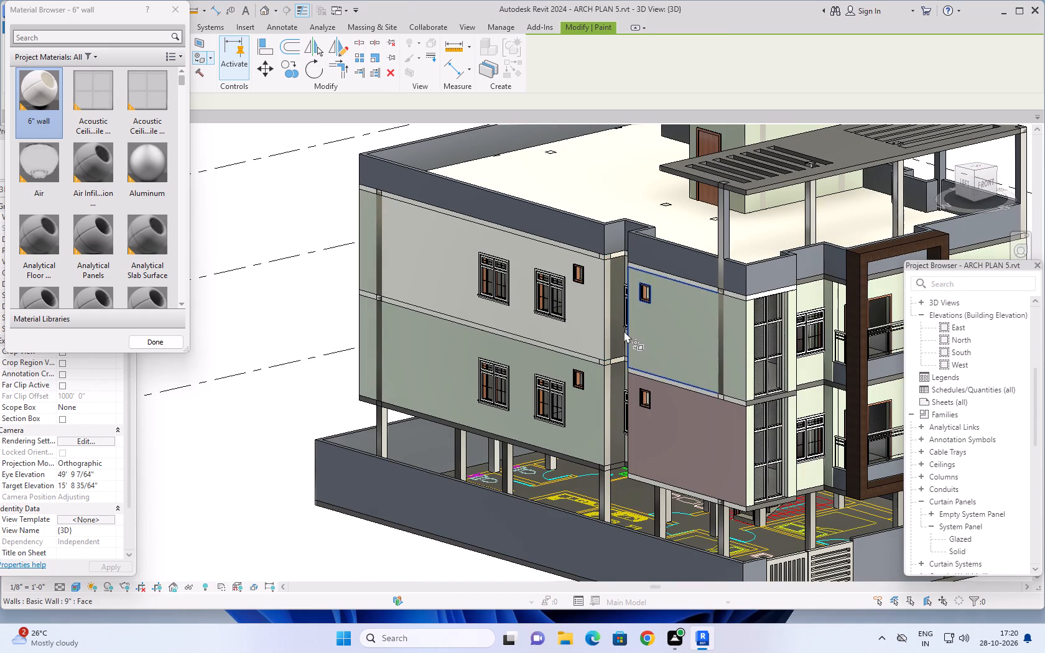
pyautogui.scroll(4, 623, 331)
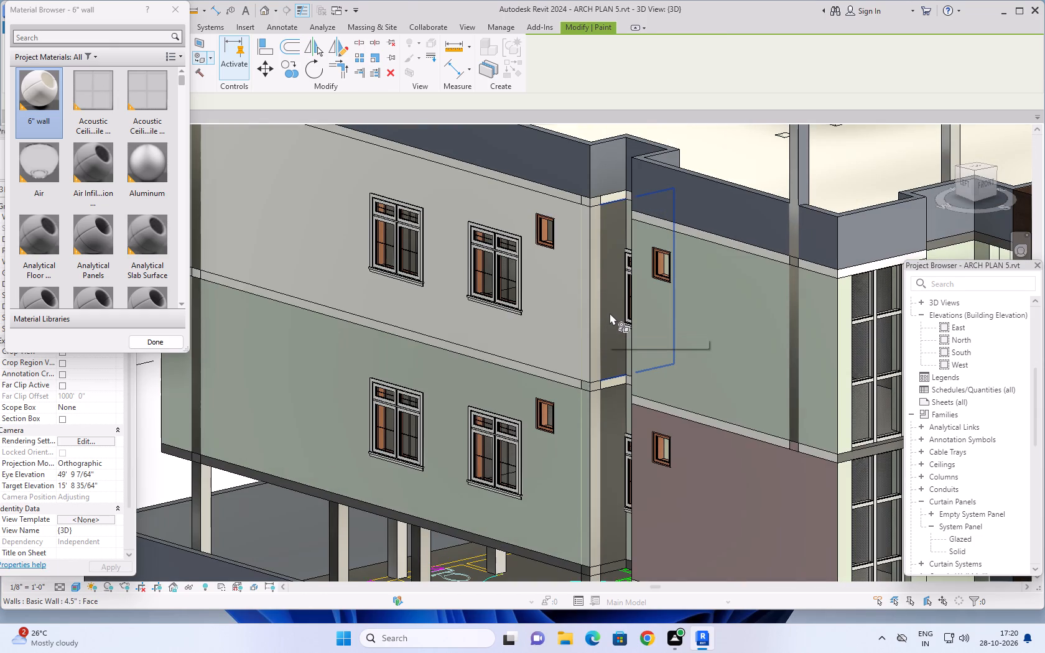
pyautogui.click(610, 313)
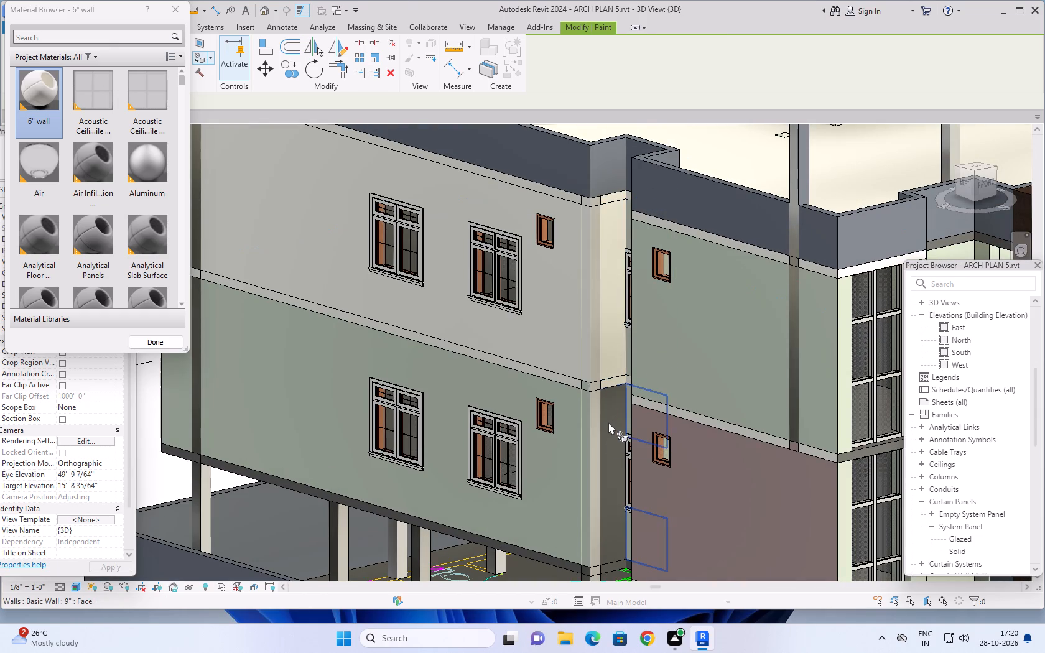
pyautogui.click(611, 426)
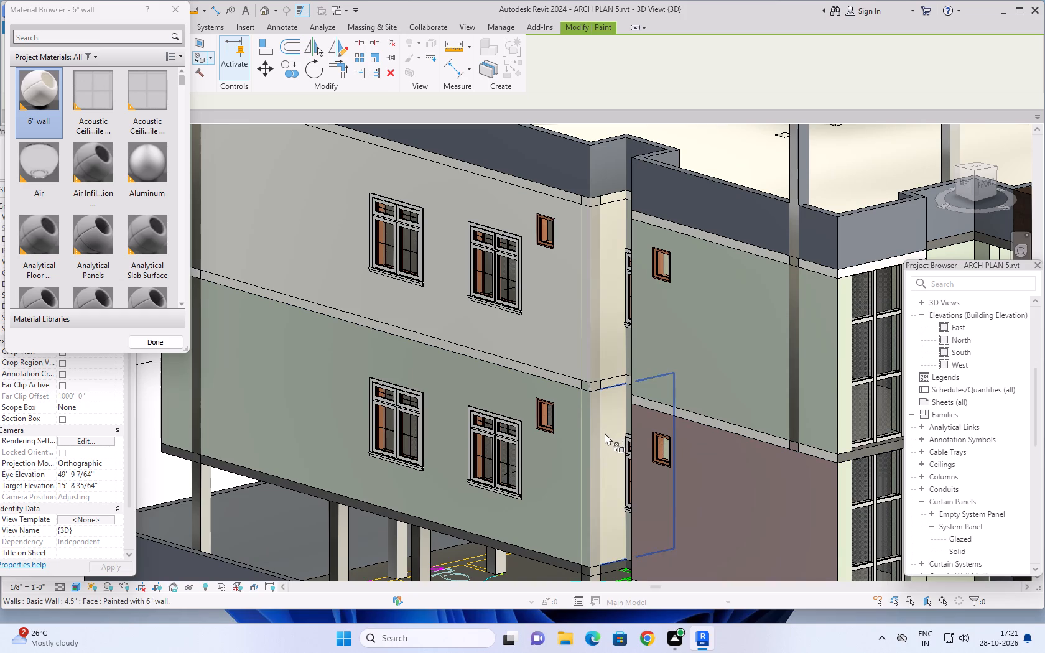
# Paint the mauve lower-floor wall faces of the projecting front block and the column face between them with the 6" wall material.
pyautogui.scroll(-3, 649, 366)
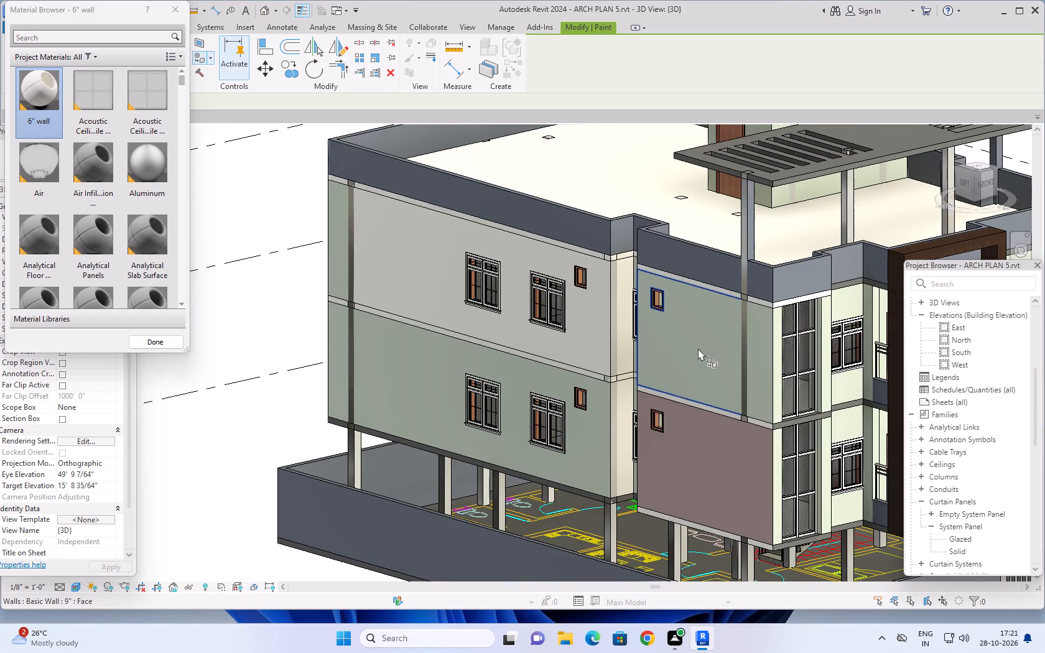
pyautogui.click(692, 456)
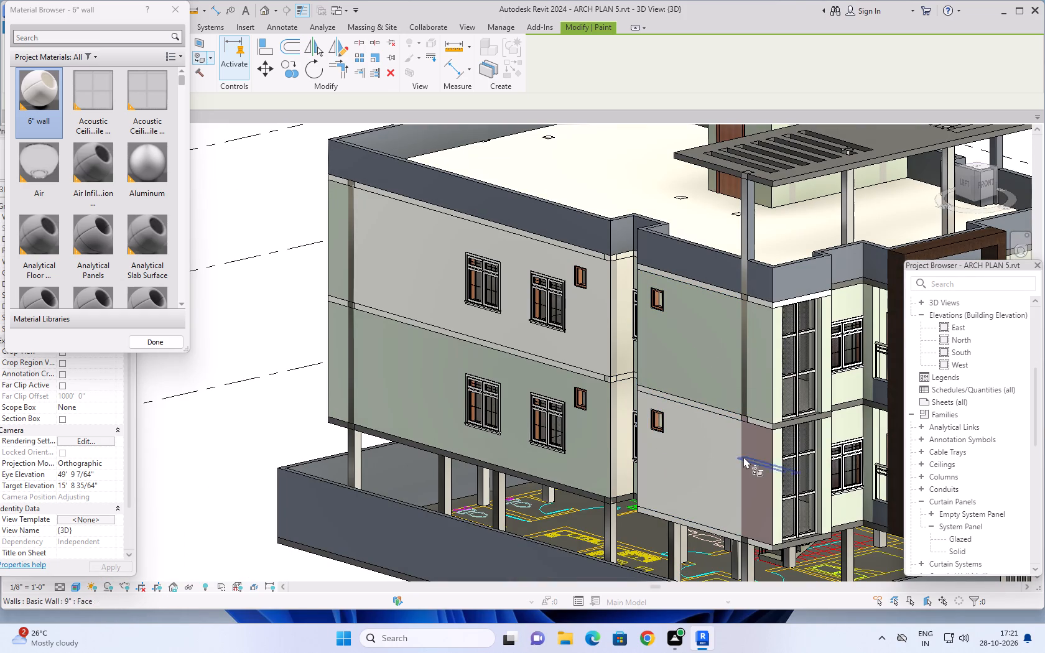
pyautogui.click(756, 461)
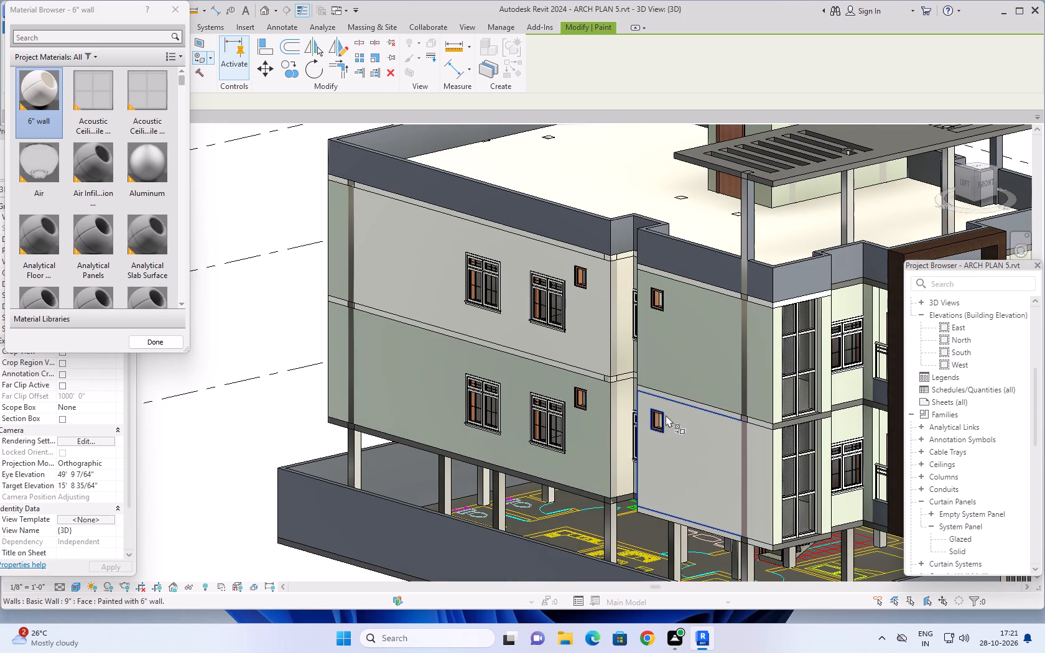
pyautogui.moveTo(681, 440); pyautogui.dragTo(568, 384, button='middle')
pyautogui.scroll(4, 643, 437)
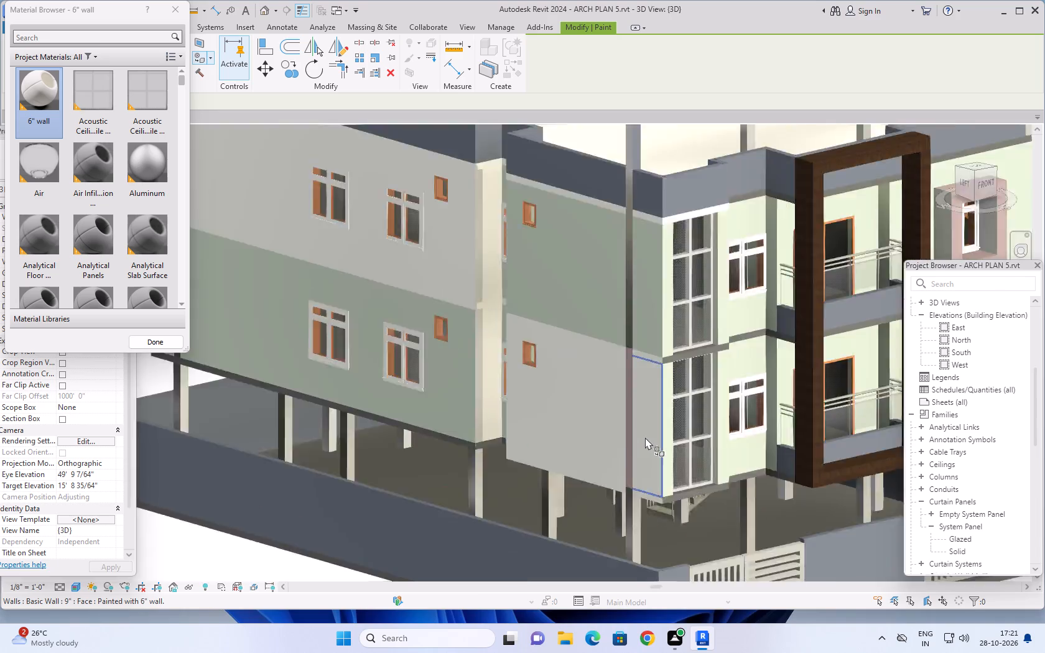
pyautogui.scroll(3, 645, 437)
pyautogui.click(610, 310)
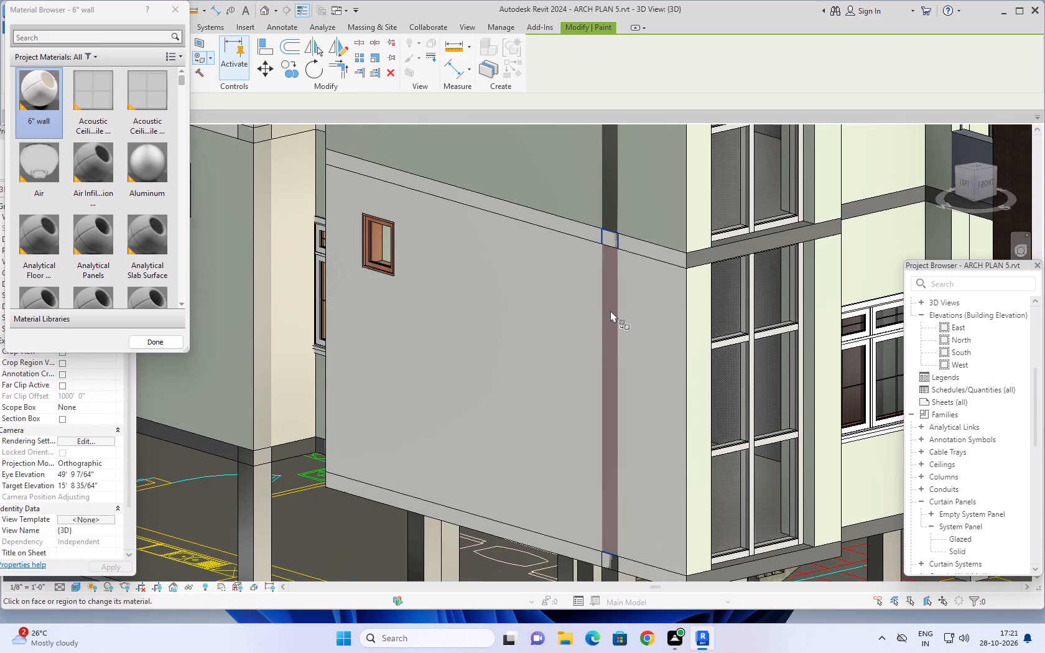
pyautogui.scroll(-8, 613, 347)
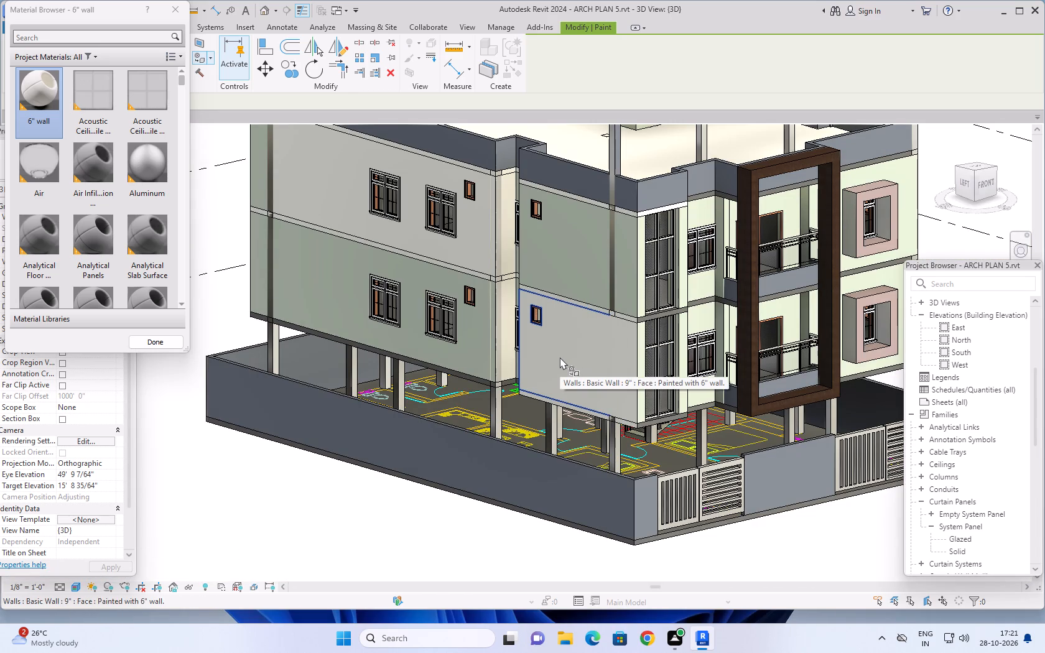
# Paint the upper-floor wall strip and column face at the left side's rear corner with the 6" wall material.
pyautogui.keyDown('shift'); pyautogui.moveTo(560, 357); pyautogui.dragTo(787, 344, button='middle'); pyautogui.keyUp('shift')
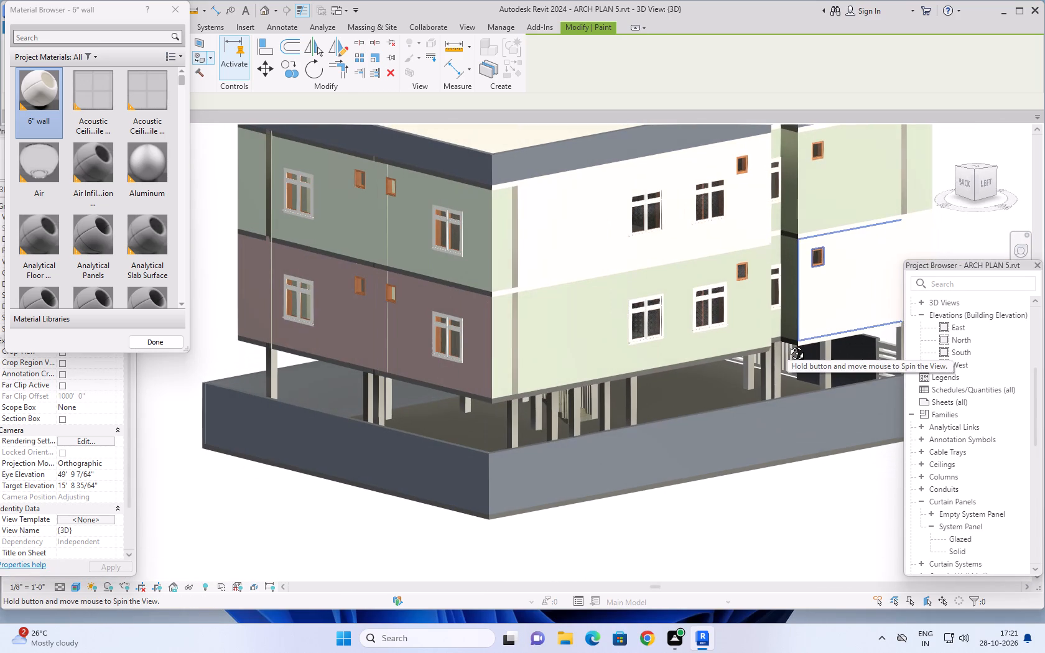
pyautogui.keyDown('shift'); pyautogui.moveTo(787, 344); pyautogui.dragTo(784, 344, button='middle'); pyautogui.keyUp('shift')
pyautogui.moveTo(570, 341); pyautogui.dragTo(614, 401, button='middle')
pyautogui.moveTo(574, 345); pyautogui.dragTo(614, 401, button='right')
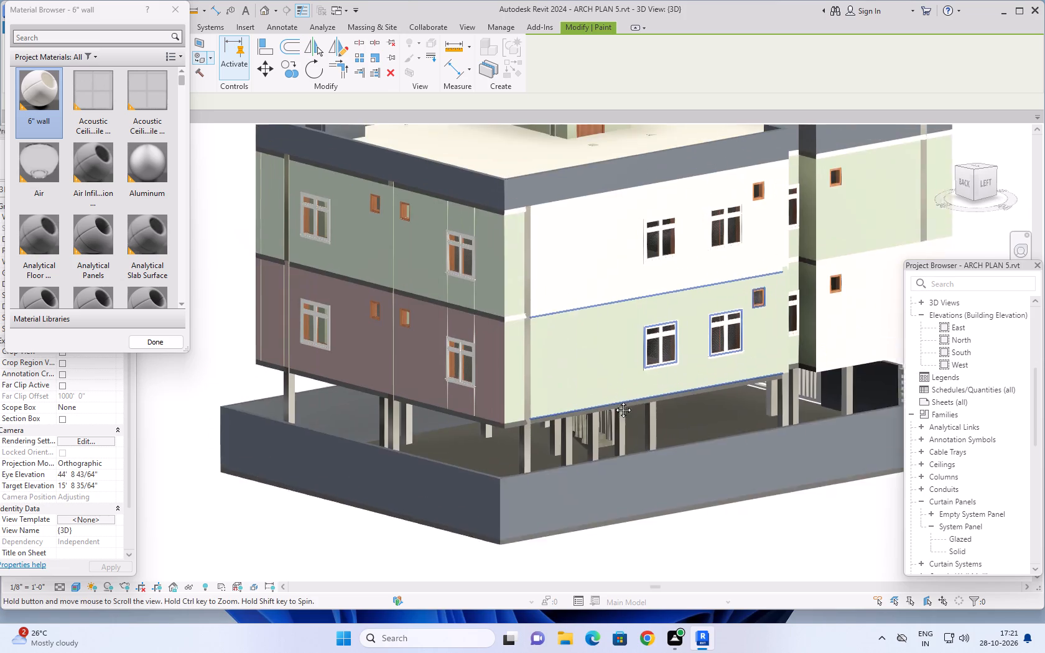
pyautogui.moveTo(614, 401); pyautogui.dragTo(625, 415, button='right')
pyautogui.moveTo(614, 401); pyautogui.dragTo(680, 501, button='middle')
pyautogui.scroll(1, 532, 460)
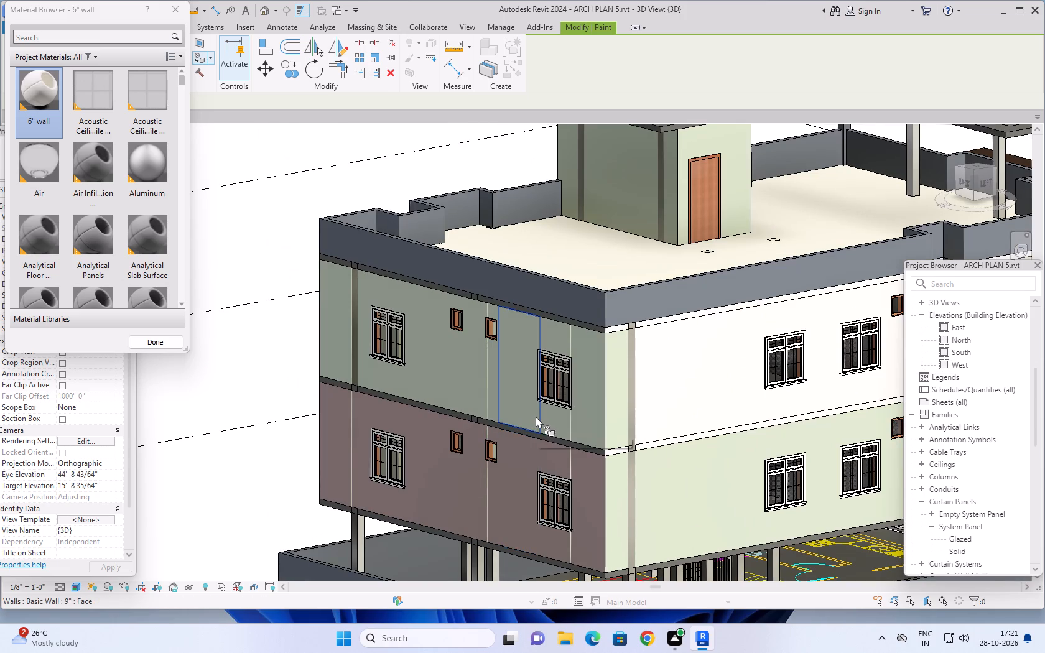
pyautogui.click(621, 374)
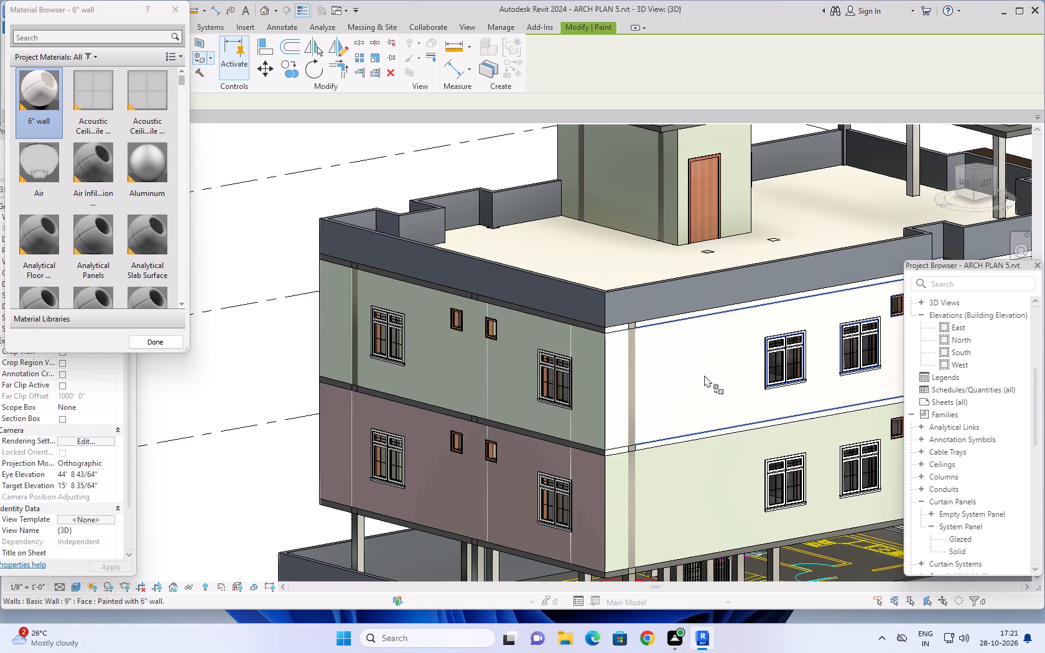
pyautogui.click(632, 381)
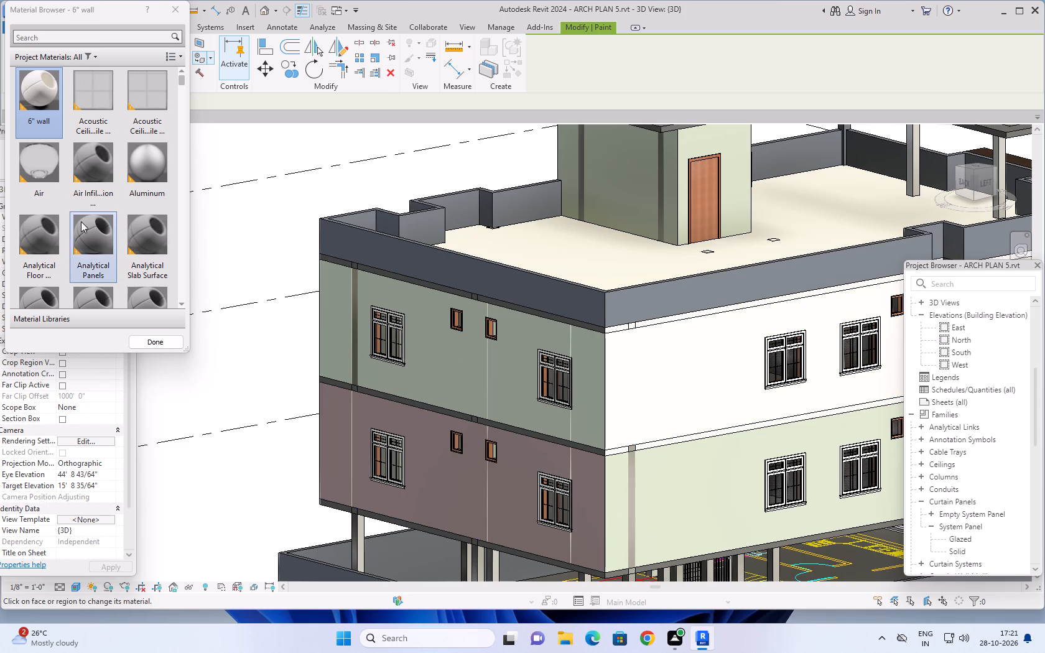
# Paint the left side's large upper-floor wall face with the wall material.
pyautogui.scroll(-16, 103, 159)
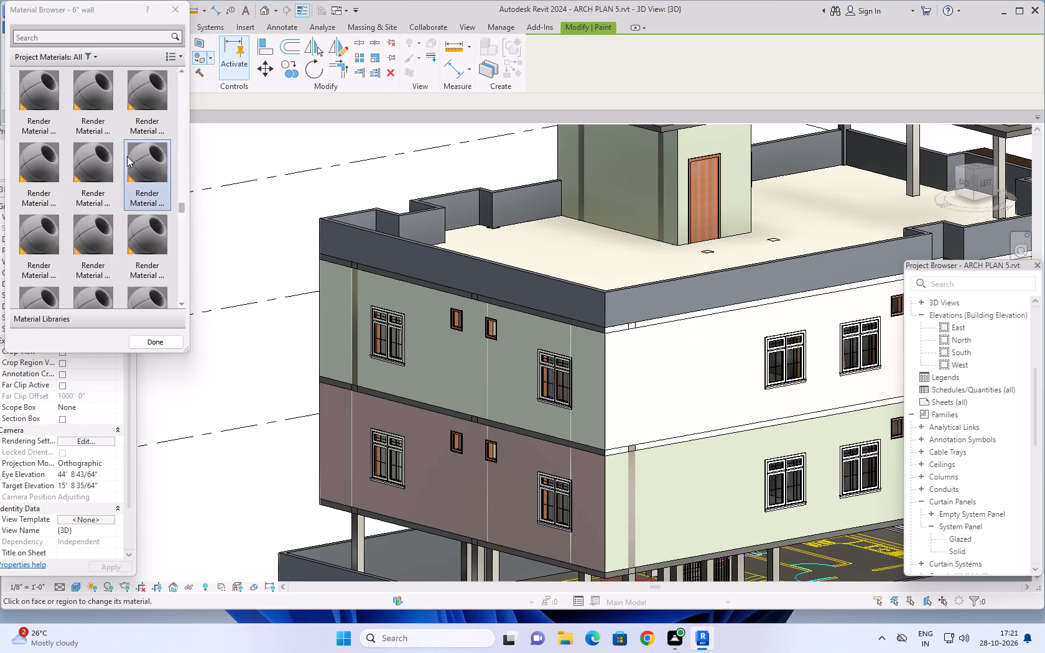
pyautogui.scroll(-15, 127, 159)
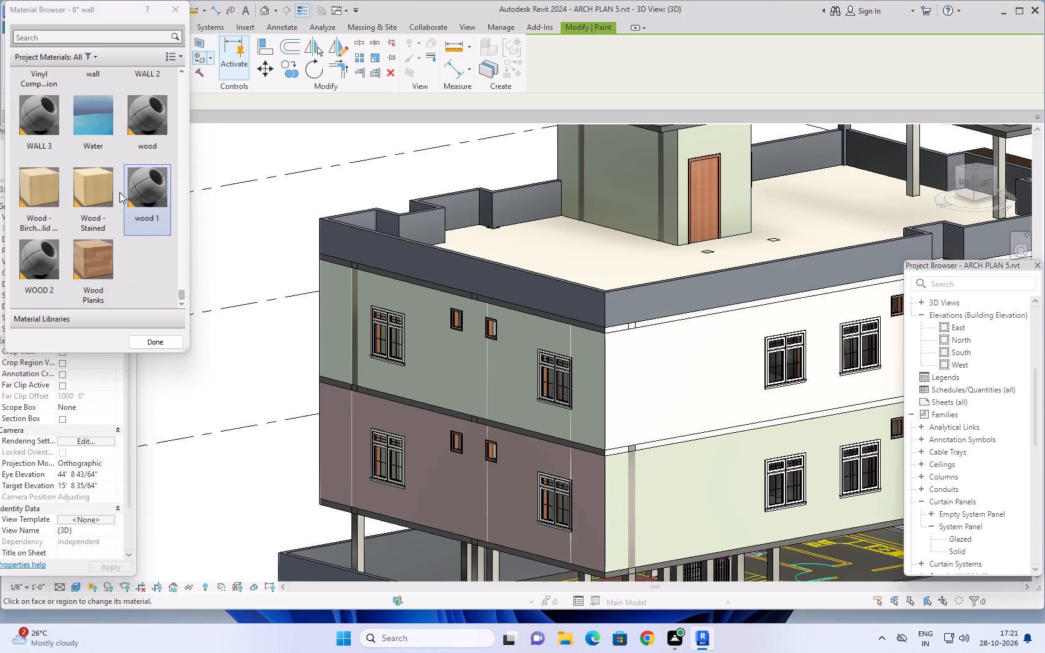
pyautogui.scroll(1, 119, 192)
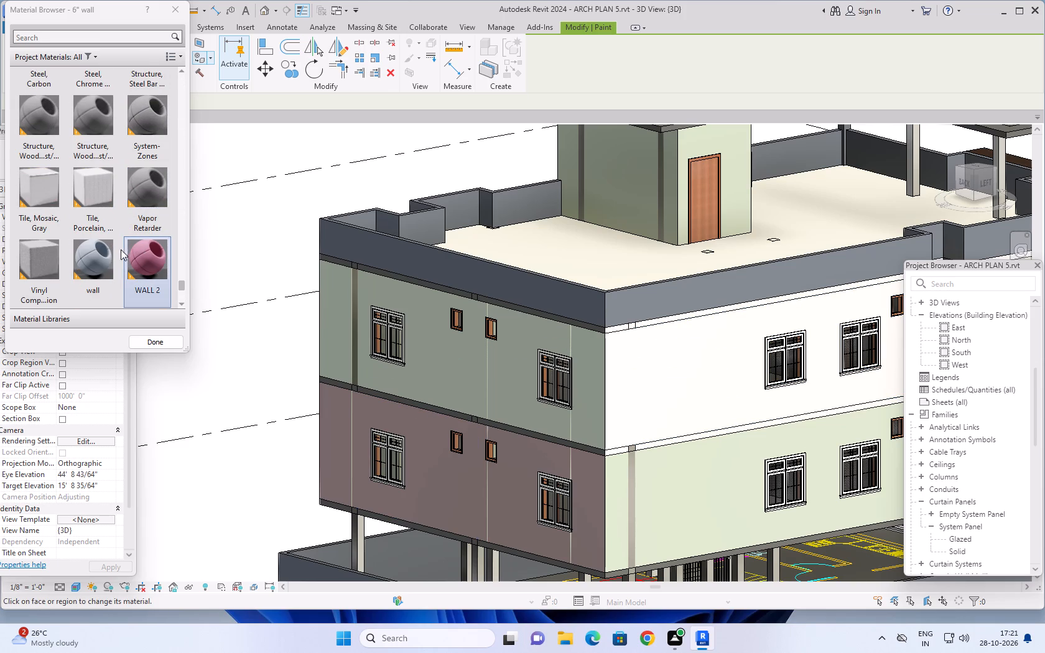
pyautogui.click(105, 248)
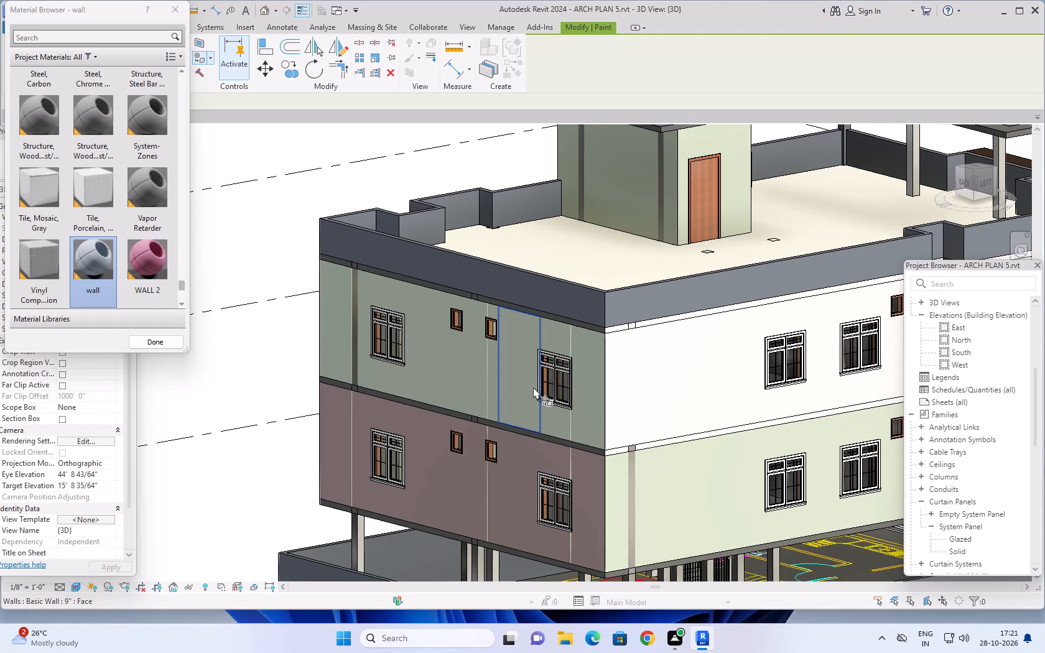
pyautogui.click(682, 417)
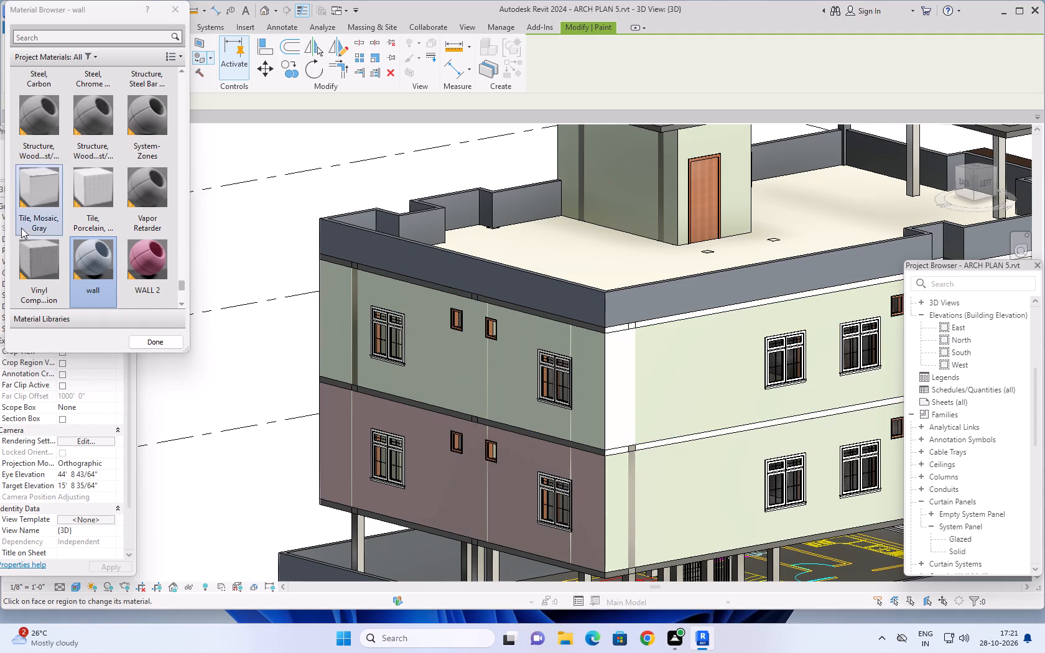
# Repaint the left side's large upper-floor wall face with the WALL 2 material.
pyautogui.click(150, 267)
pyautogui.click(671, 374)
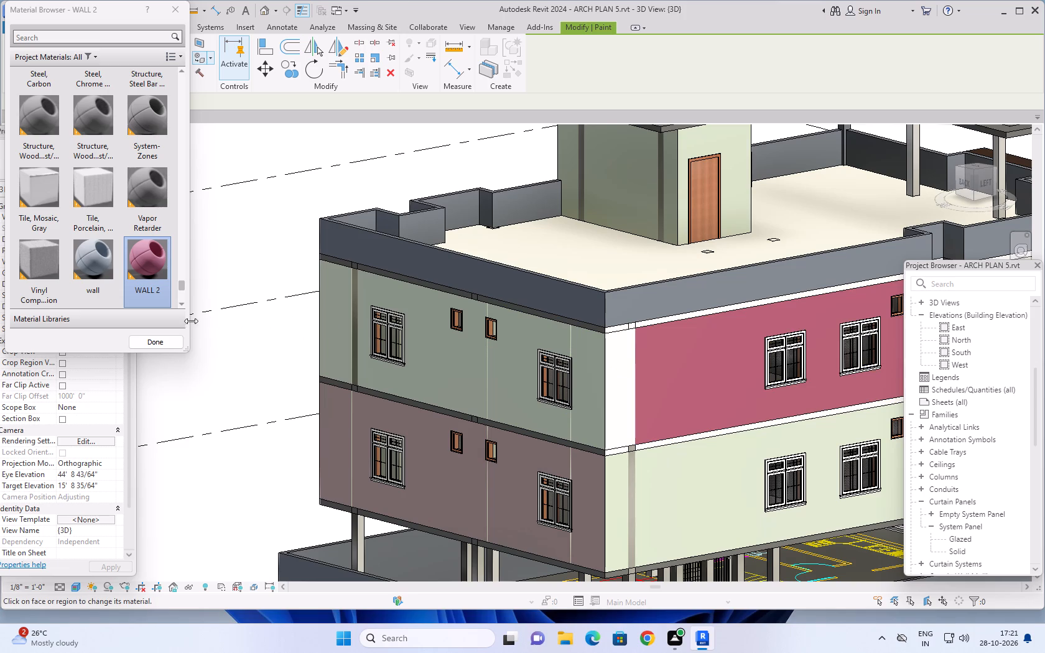
# Repaint the left side's large upper-floor wall face with the wood material.
pyautogui.scroll(-1, 126, 272)
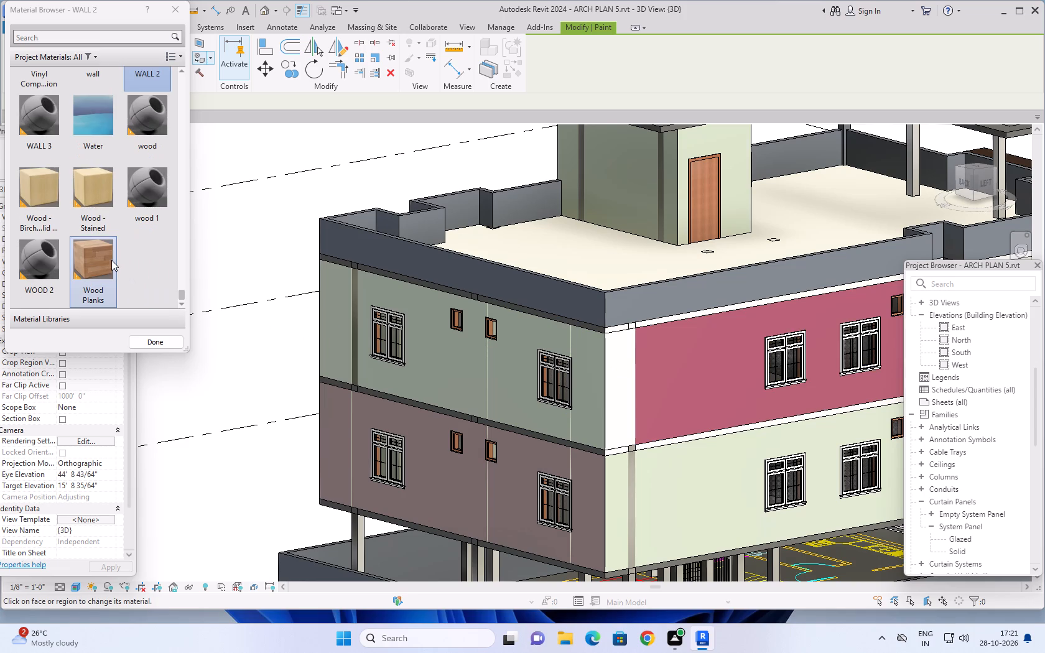
pyautogui.click(139, 113)
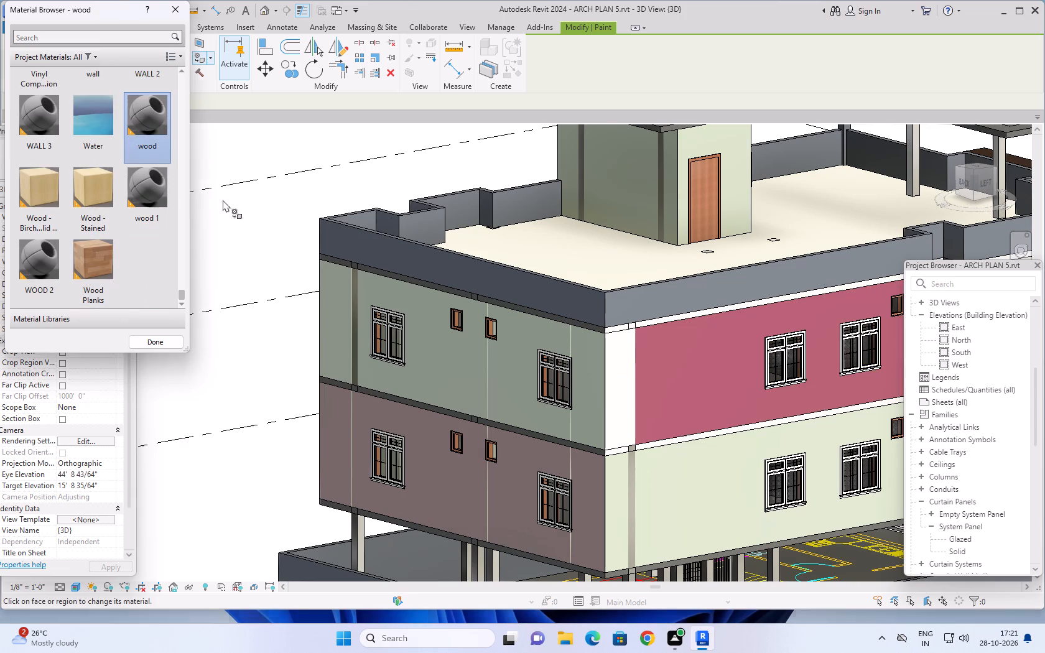
pyautogui.click(680, 383)
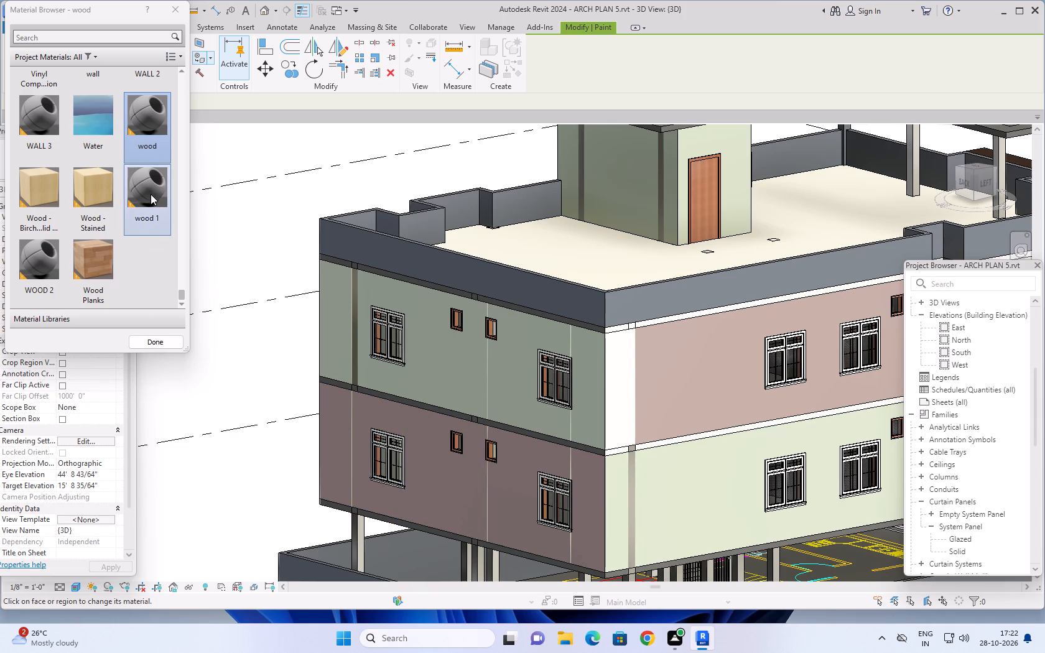
# Repaint the left side's large upper-floor wall face, its rear-corner strip and the column face between them with the WOOD 2 material.
pyautogui.click(21, 262)
pyautogui.click(671, 358)
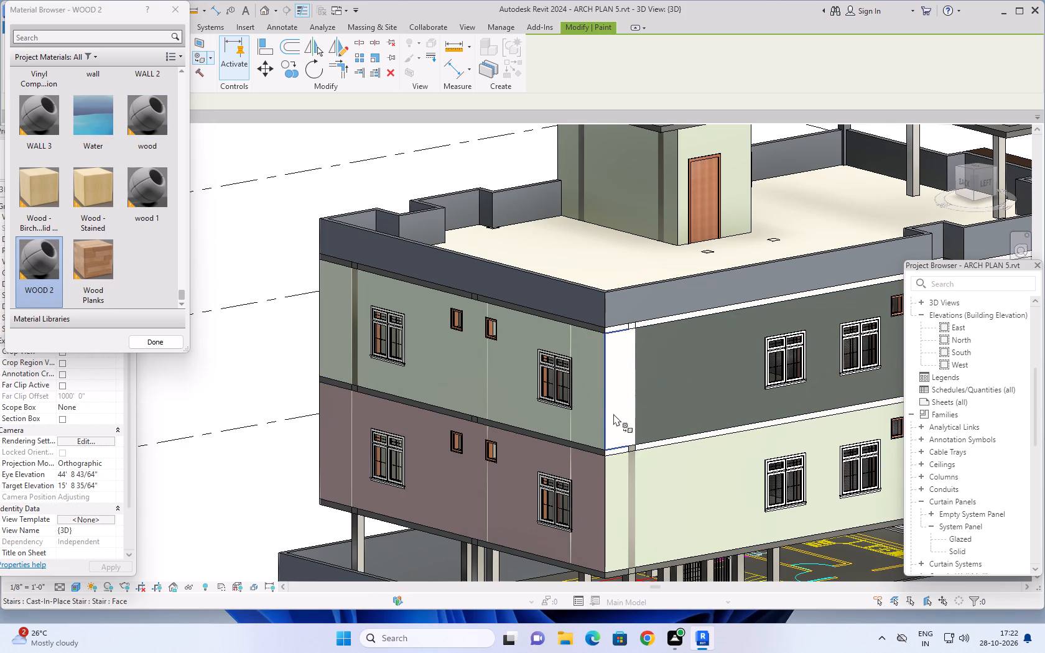
pyautogui.click(614, 389)
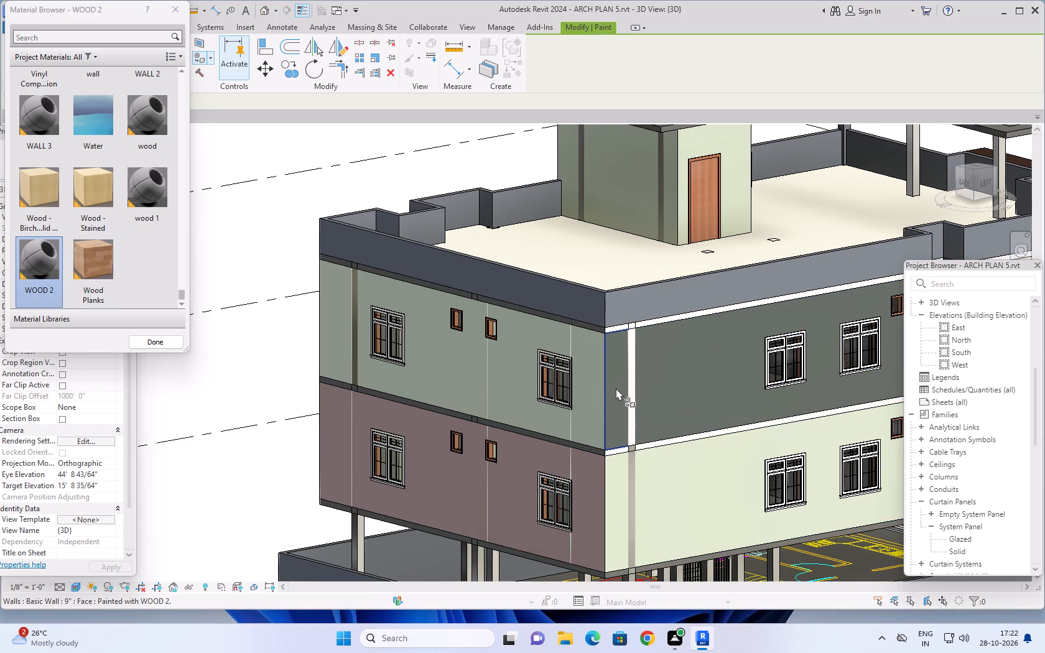
pyautogui.click(631, 345)
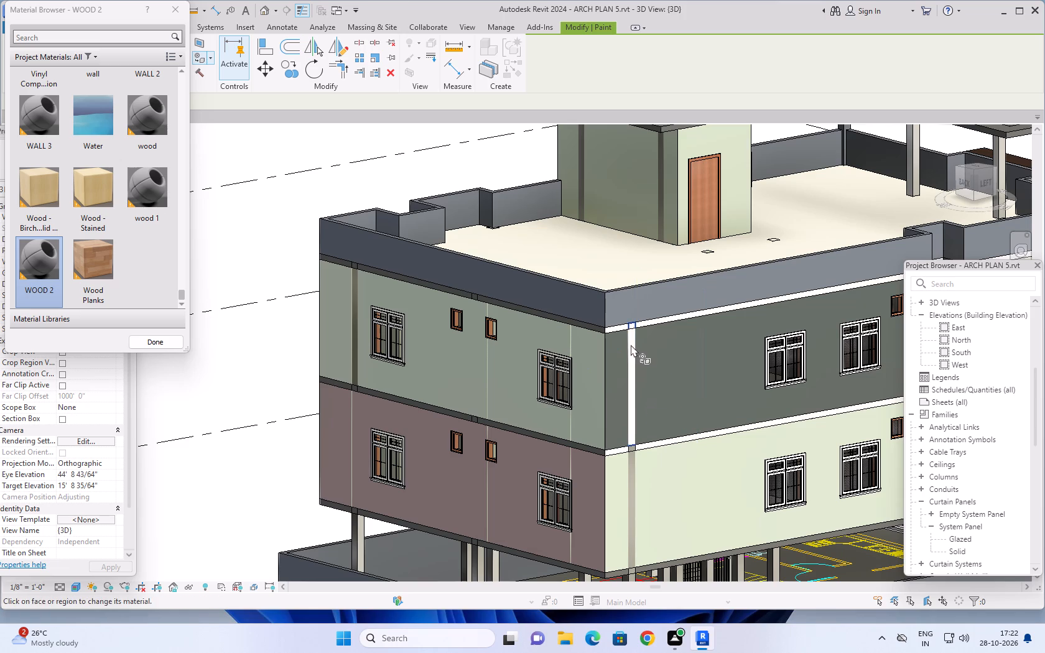
# Examine the painted rear and left sides of the building from afar and close to their shared corner.
pyautogui.scroll(-2, 615, 398)
pyautogui.moveTo(711, 381); pyautogui.dragTo(623, 381, button='middle')
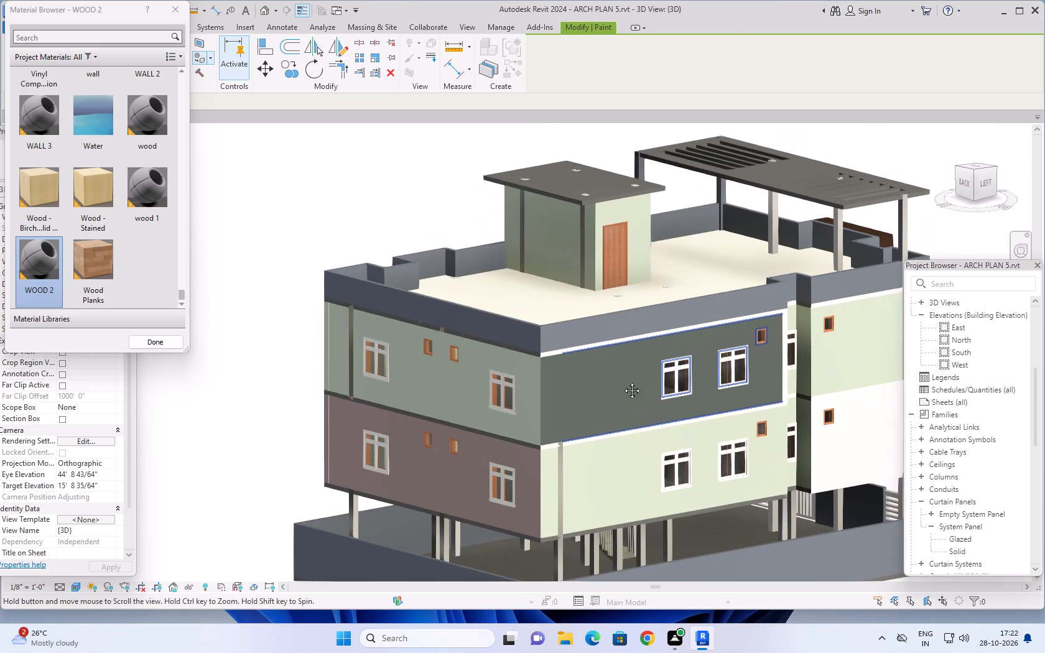
pyautogui.moveTo(623, 381); pyautogui.dragTo(617, 379, button='middle')
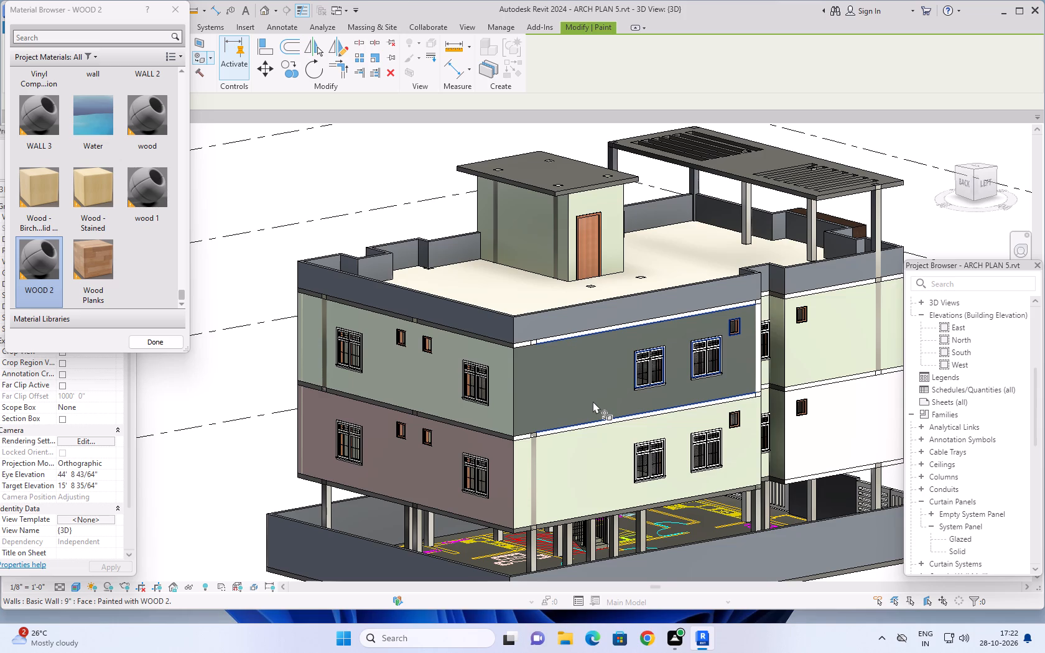
pyautogui.scroll(-2, 599, 419)
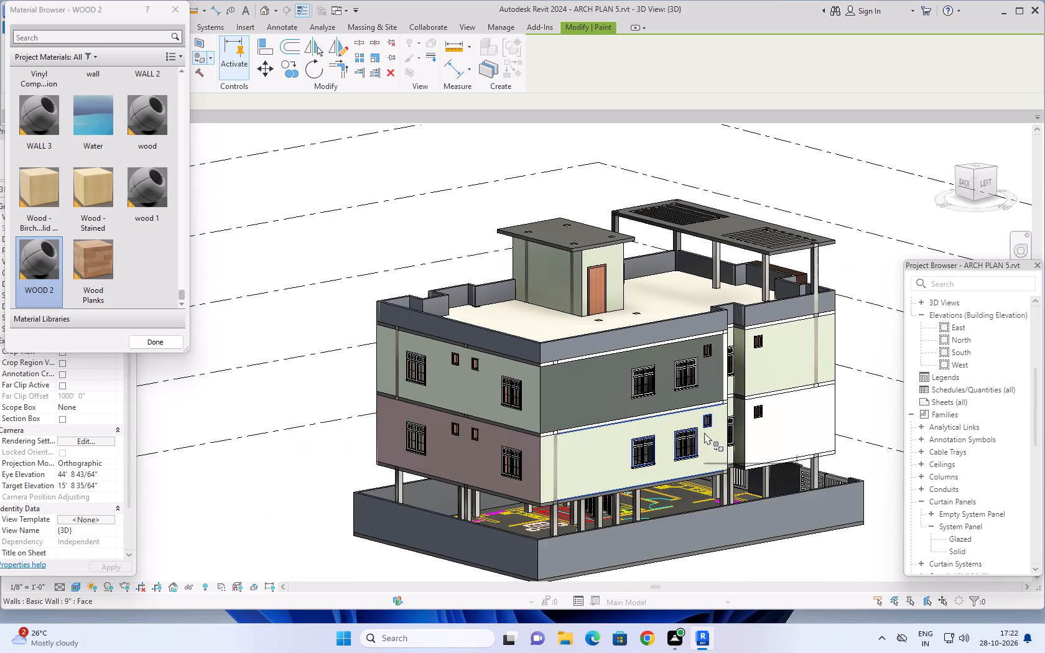
pyautogui.scroll(-1, 728, 444)
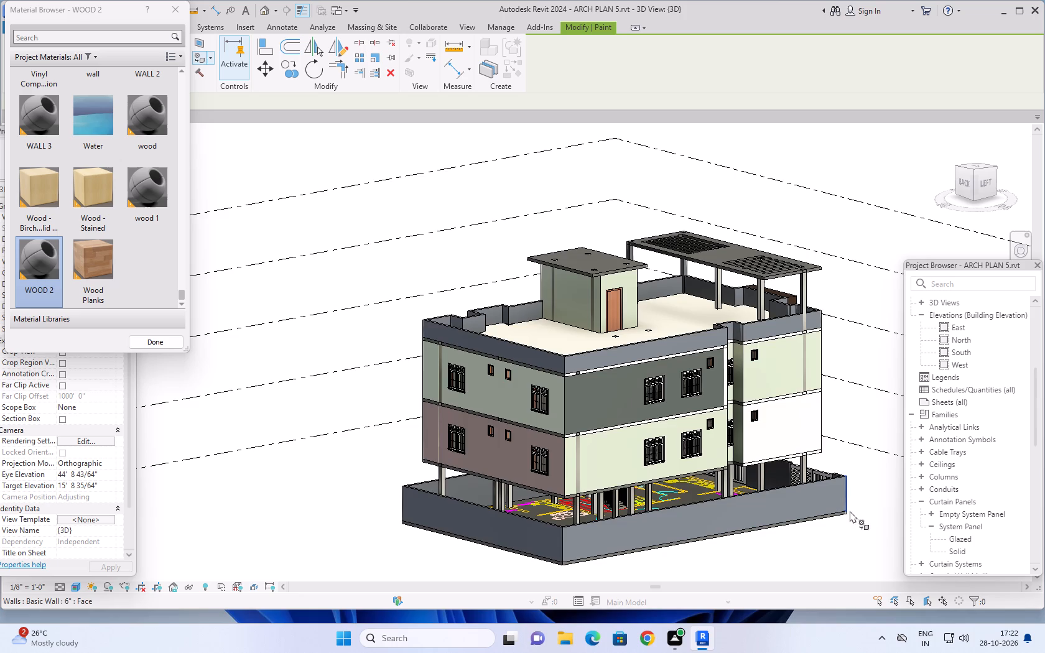
pyautogui.moveTo(838, 514); pyautogui.dragTo(817, 526, button='middle')
pyautogui.scroll(6, 470, 471)
pyautogui.scroll(1, 556, 470)
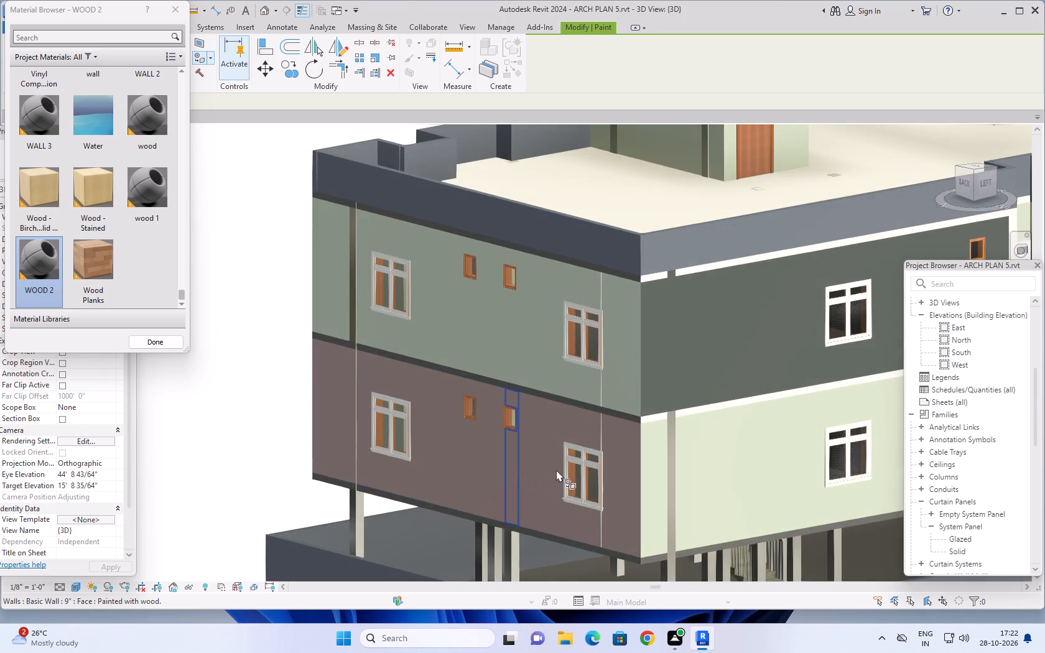
pyautogui.scroll(1, 556, 470)
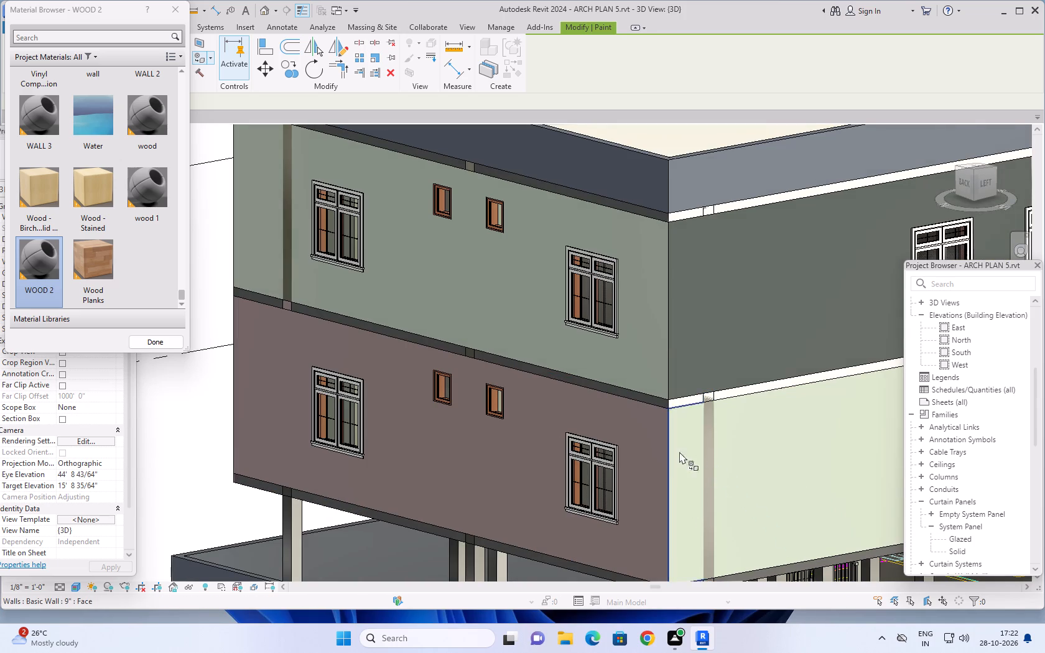
pyautogui.scroll(-4, 479, 411)
pyautogui.scroll(-1, 633, 433)
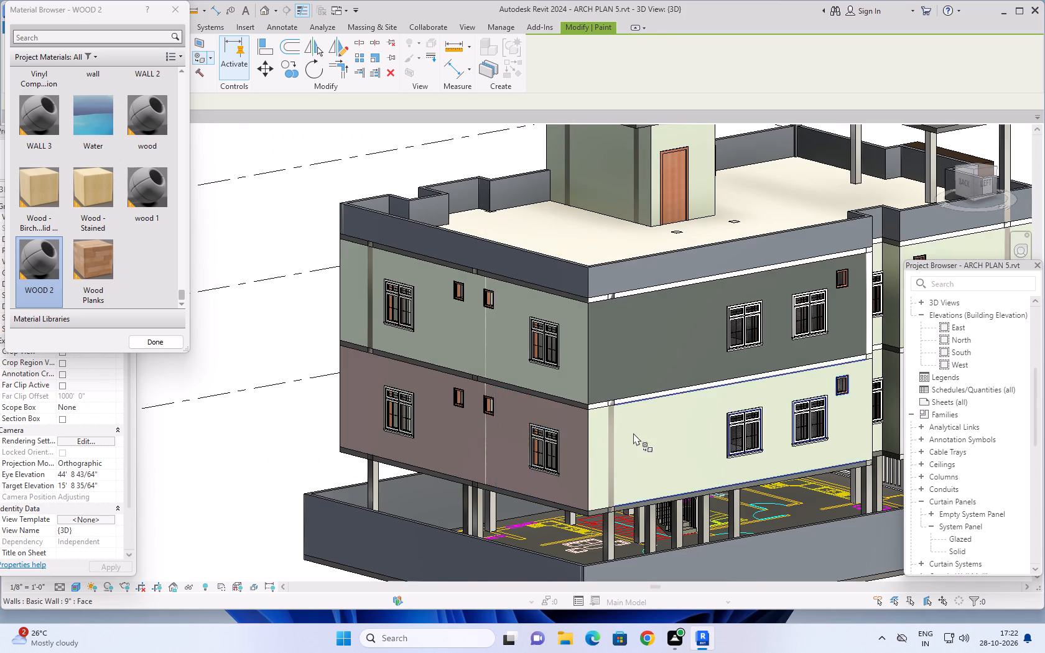
pyautogui.scroll(-1, 633, 433)
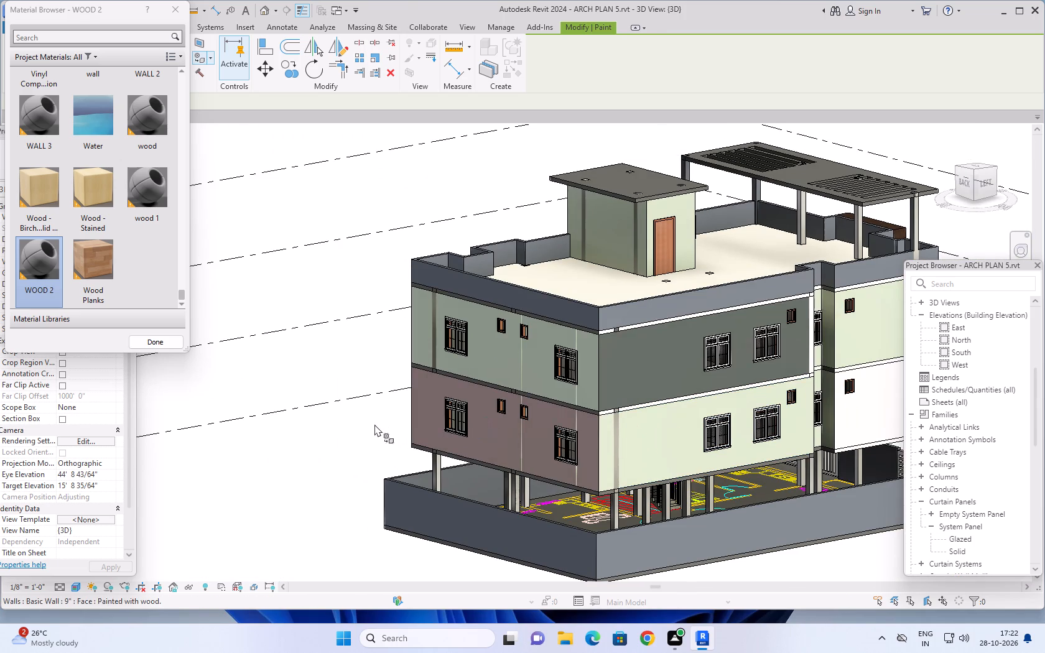
# Paint the column face ending the left side's large upper-floor wall, plus the adjoining recess return wall and column face, with WOOD 2.
pyautogui.moveTo(371, 425); pyautogui.dragTo(210, 425, button='middle')
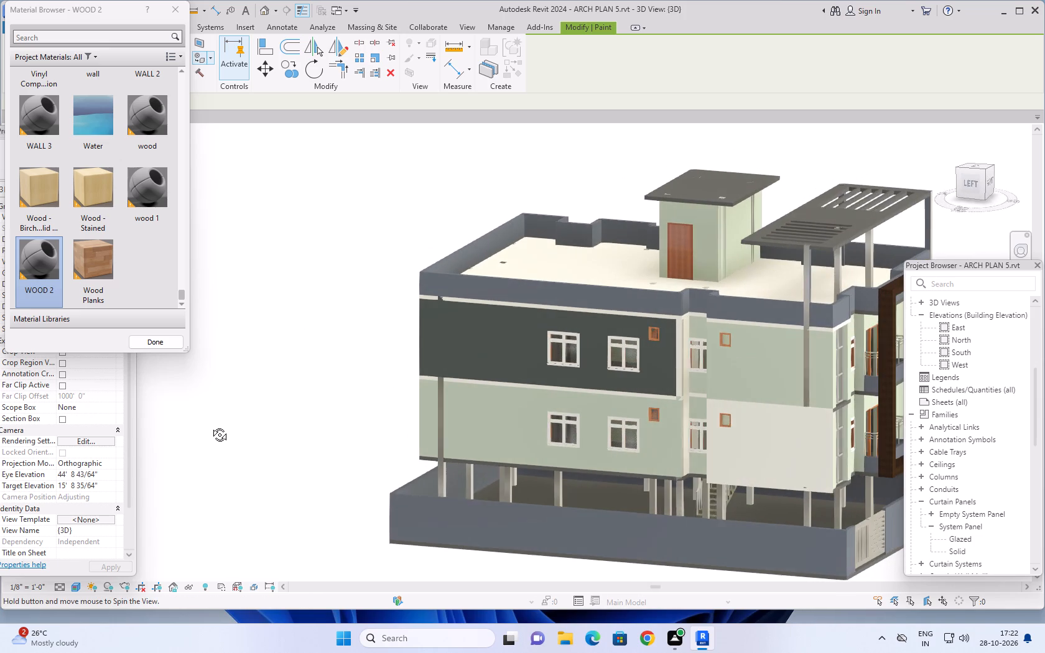
pyautogui.moveTo(210, 425); pyautogui.dragTo(209, 425, button='middle')
pyautogui.scroll(10, 685, 361)
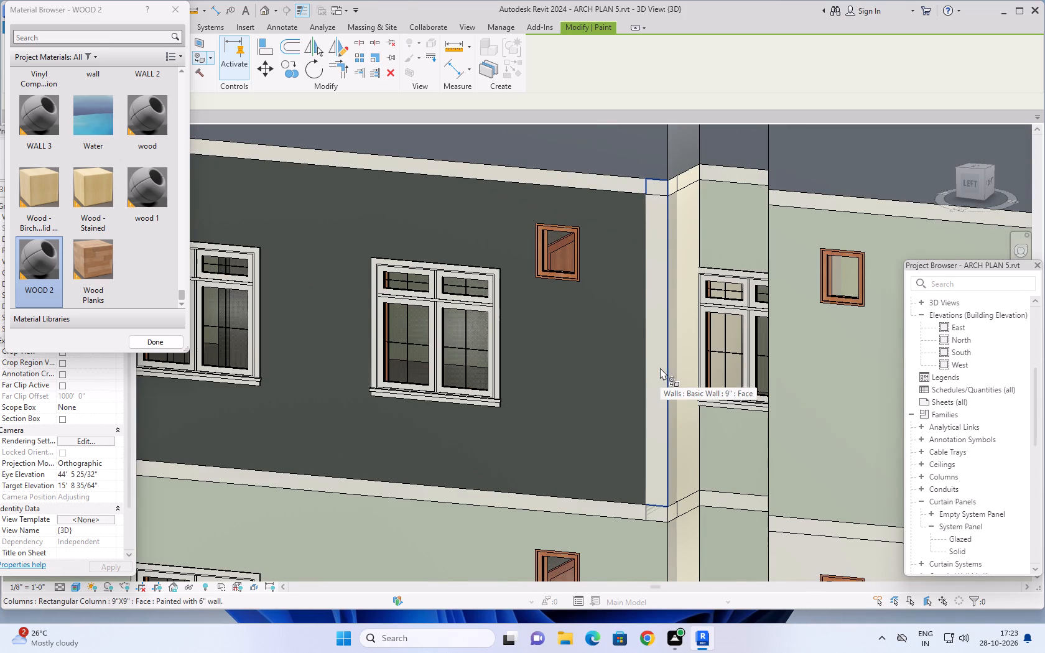
pyautogui.click(658, 367)
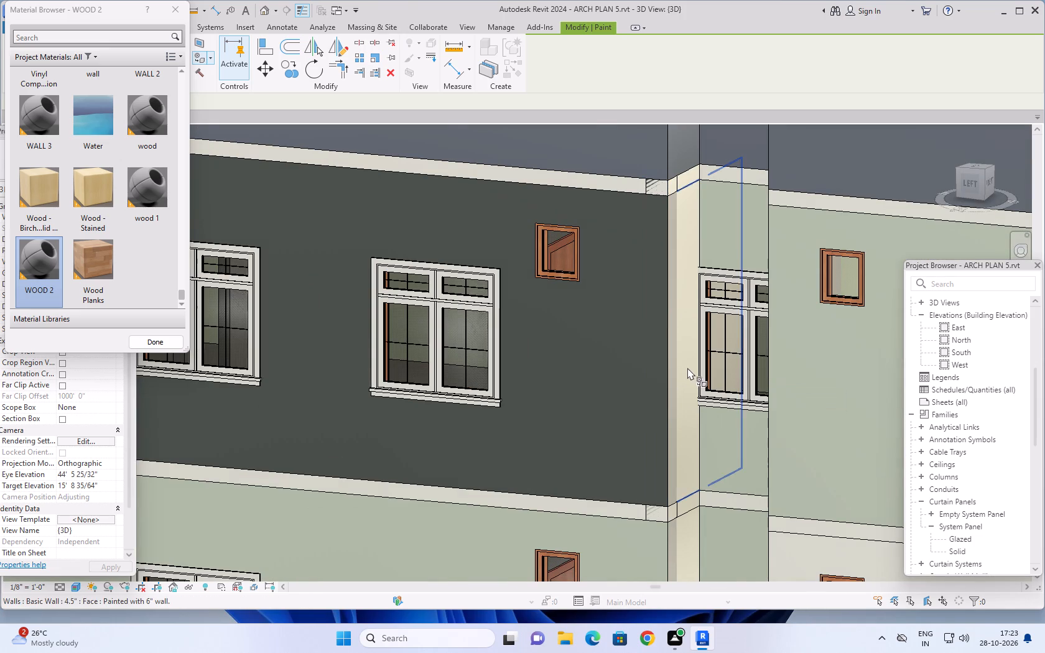
pyautogui.moveTo(687, 379); pyautogui.dragTo(669, 385, button='middle')
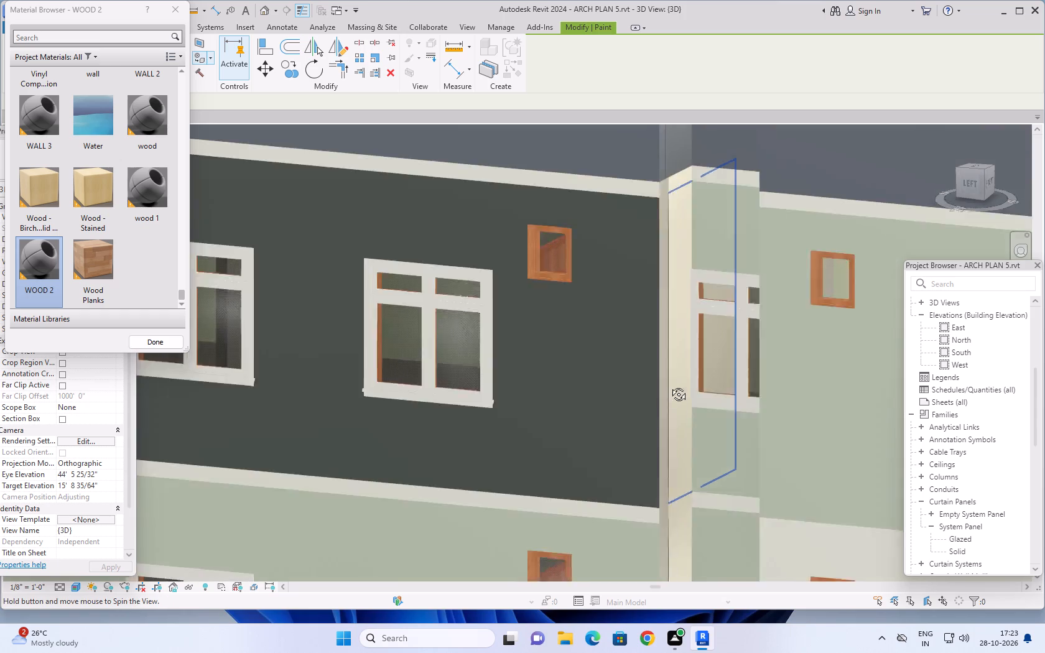
pyautogui.moveTo(669, 385); pyautogui.dragTo(621, 390, button='middle')
pyautogui.click(404, 332)
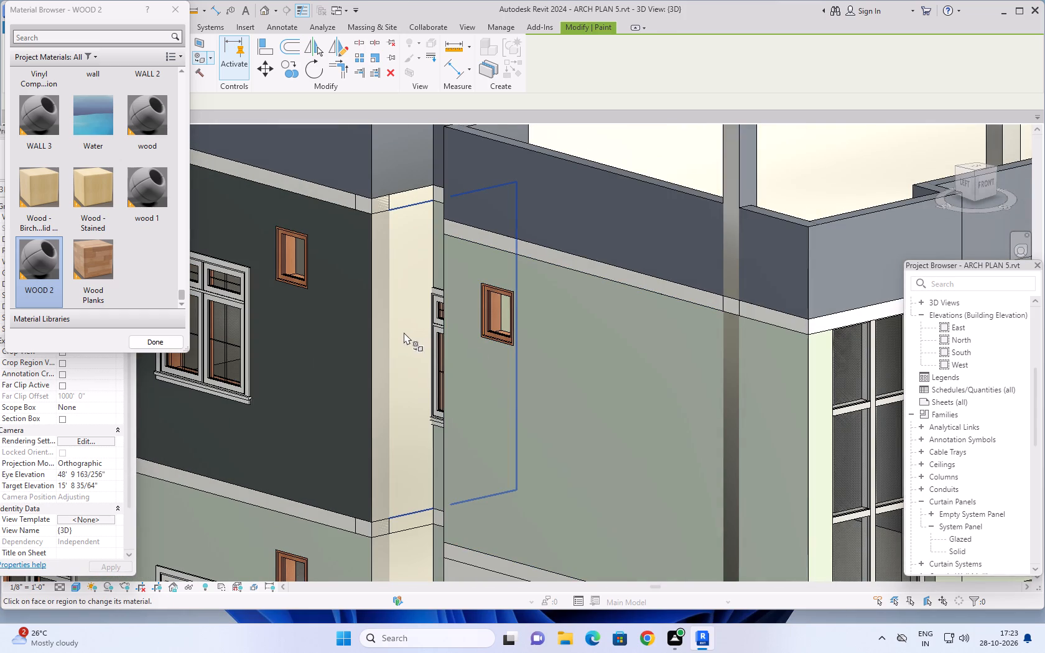
pyautogui.scroll(-3, 514, 433)
pyautogui.scroll(5, 422, 368)
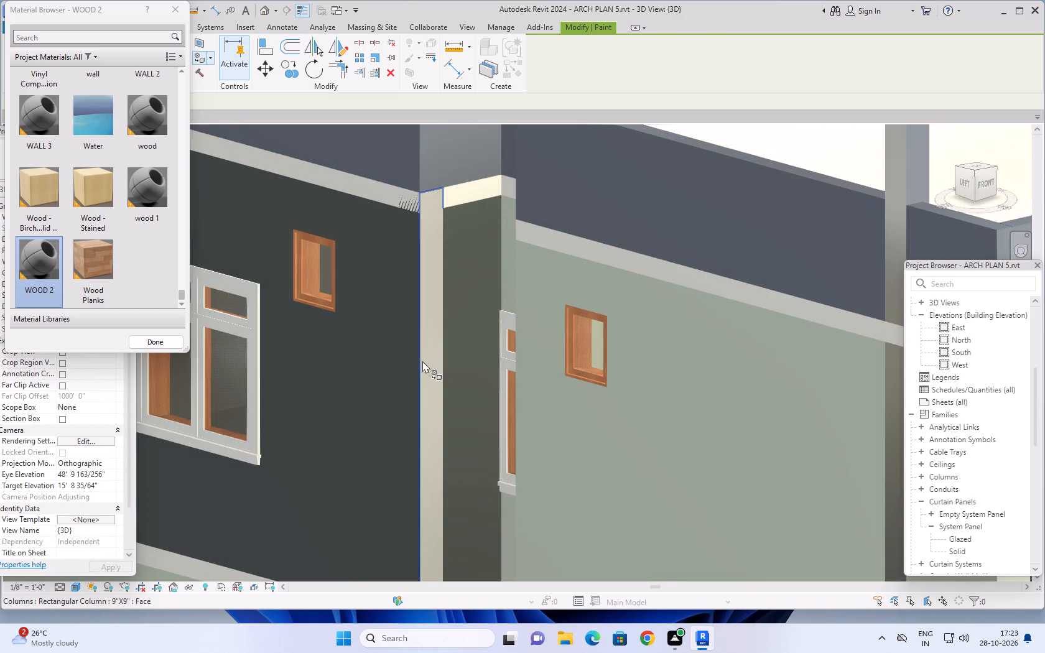
pyautogui.scroll(1, 432, 374)
pyautogui.click(432, 374)
# Paint the upper-floor recessed window wall and the opposite return wall on the left side with WOOD 2.
pyautogui.scroll(-7, 446, 386)
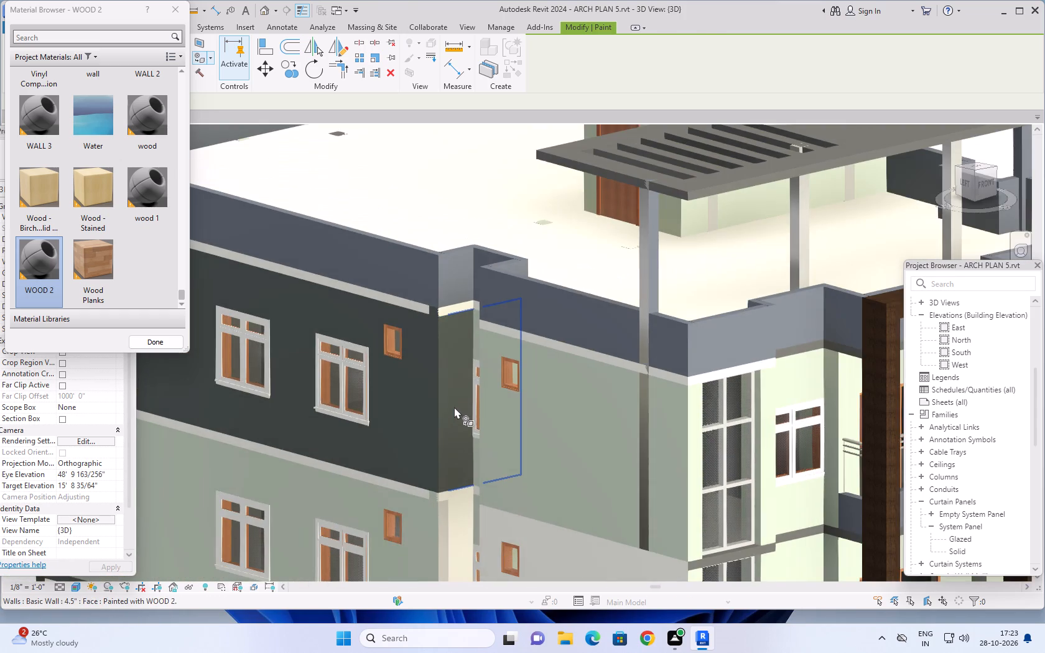
pyautogui.keyDown('shift'); pyautogui.moveTo(476, 437); pyautogui.dragTo(628, 456, button='middle'); pyautogui.keyUp('shift')
pyautogui.moveTo(647, 432); pyautogui.dragTo(482, 451, button='middle')
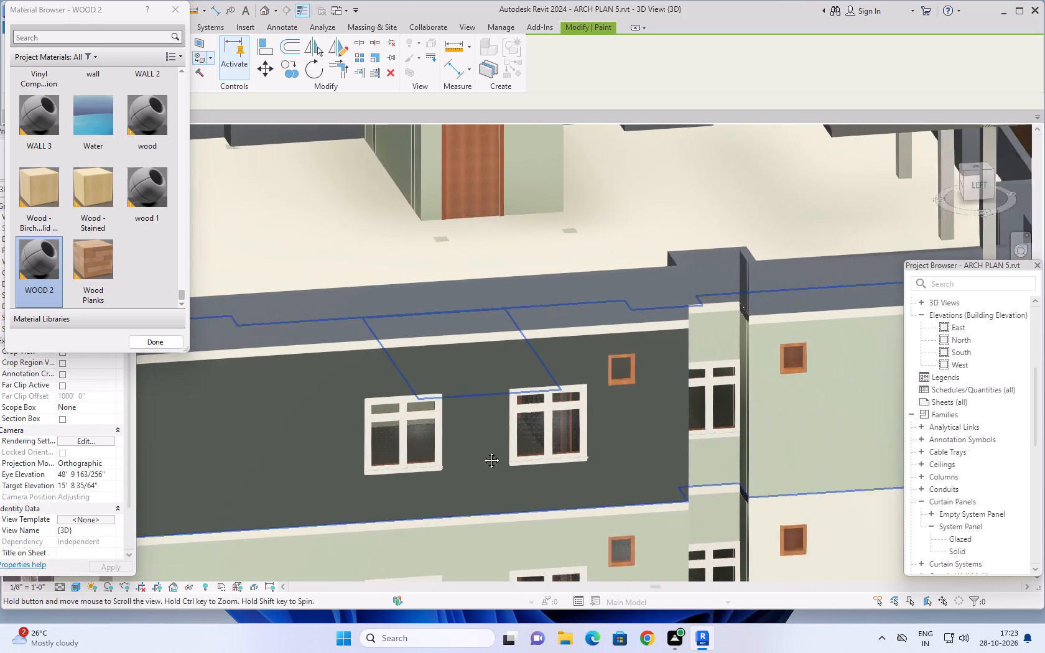
pyautogui.moveTo(482, 451); pyautogui.dragTo(481, 451, button='middle')
pyautogui.scroll(5, 705, 378)
pyautogui.click(662, 330)
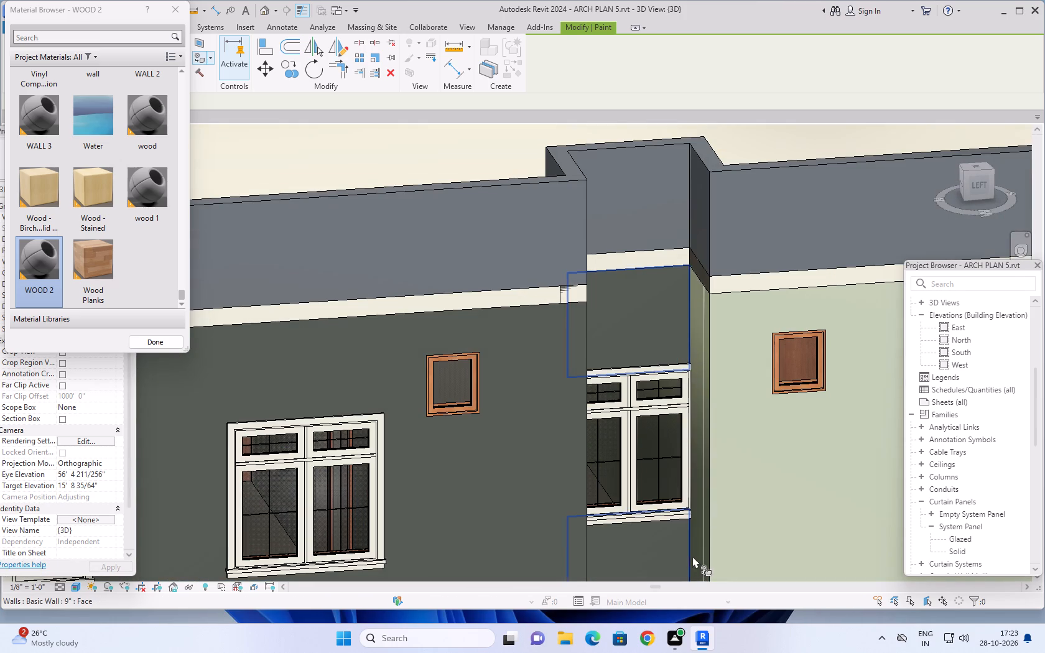
pyautogui.moveTo(726, 483); pyautogui.dragTo(801, 484, button='middle')
pyautogui.moveTo(797, 475); pyautogui.dragTo(782, 477, button='middle')
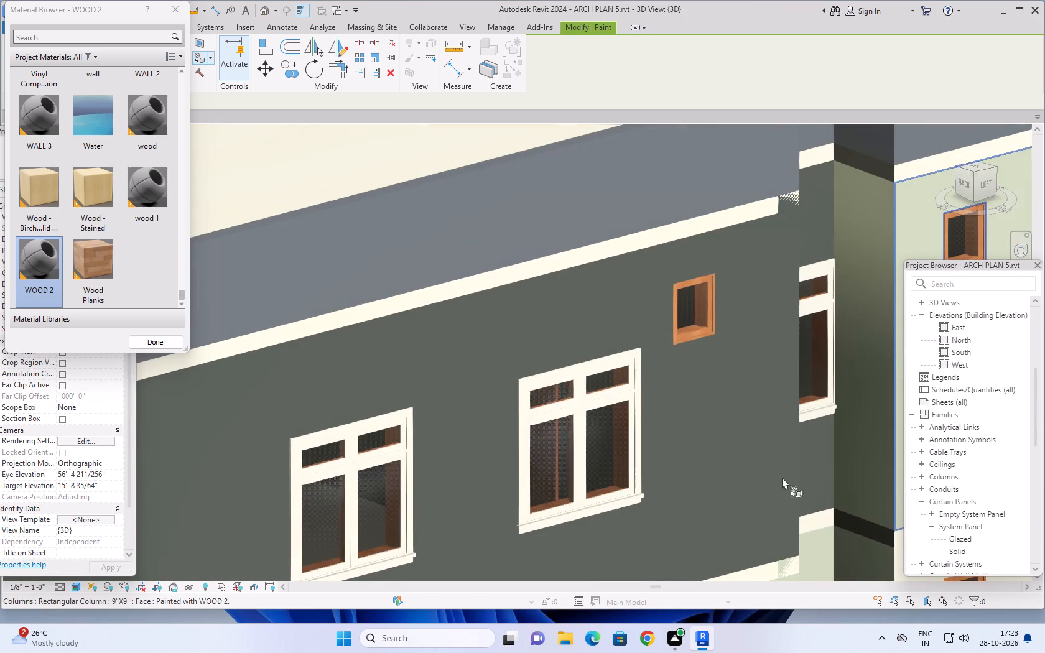
pyautogui.moveTo(782, 477); pyautogui.dragTo(566, 514, button='middle')
pyautogui.click(635, 370)
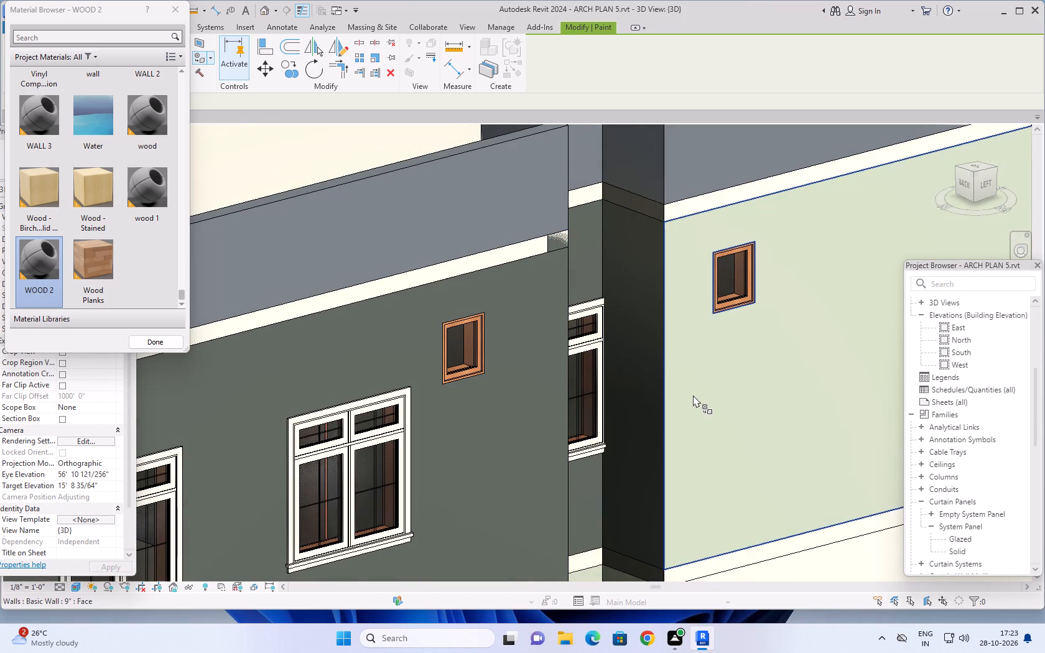
# Paint the left side's upper-floor wall beyond the recess, the front-corner wall strip and the column face between them with WOOD 2.
pyautogui.click(696, 395)
pyautogui.scroll(-9, 736, 412)
pyautogui.moveTo(738, 418); pyautogui.dragTo(613, 430, button='middle')
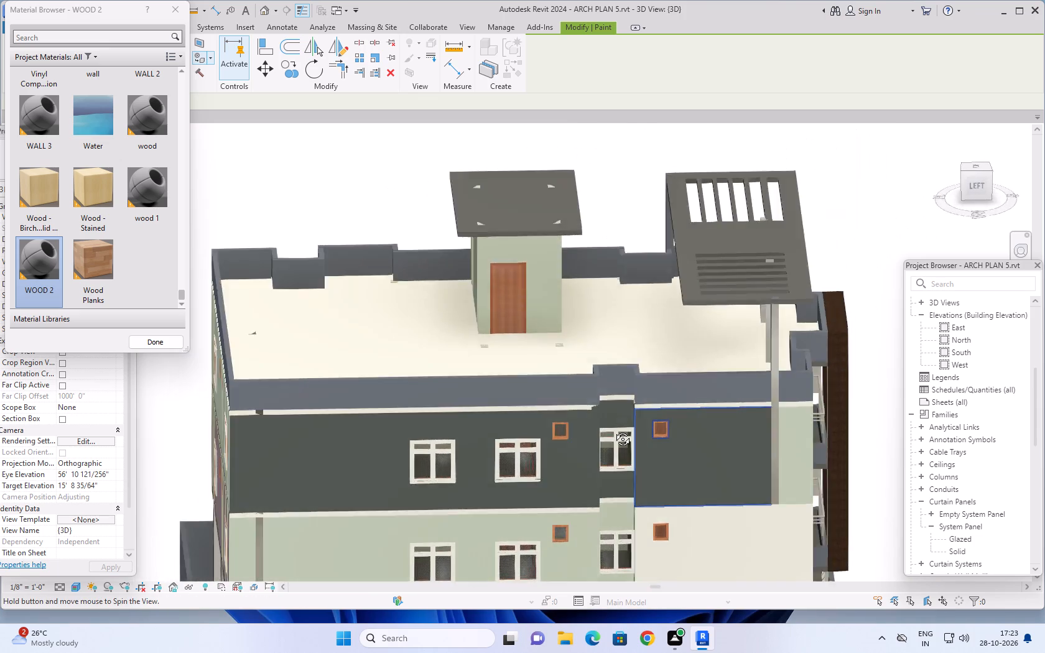
pyautogui.moveTo(613, 430); pyautogui.dragTo(511, 387, button='middle')
pyautogui.scroll(4, 516, 455)
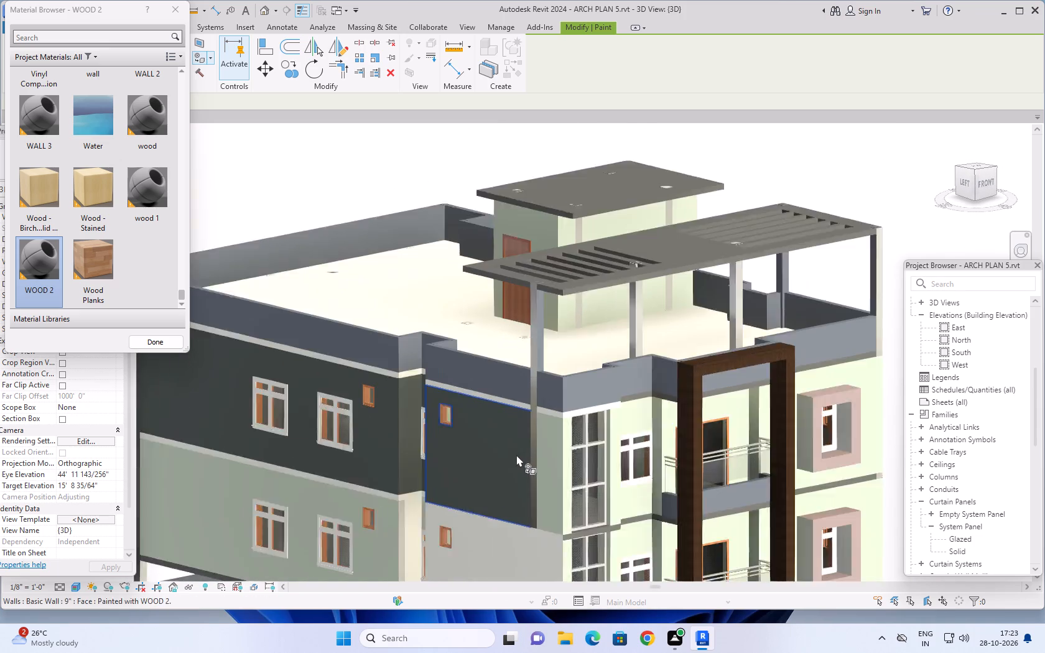
pyautogui.scroll(6, 568, 482)
pyautogui.click(575, 468)
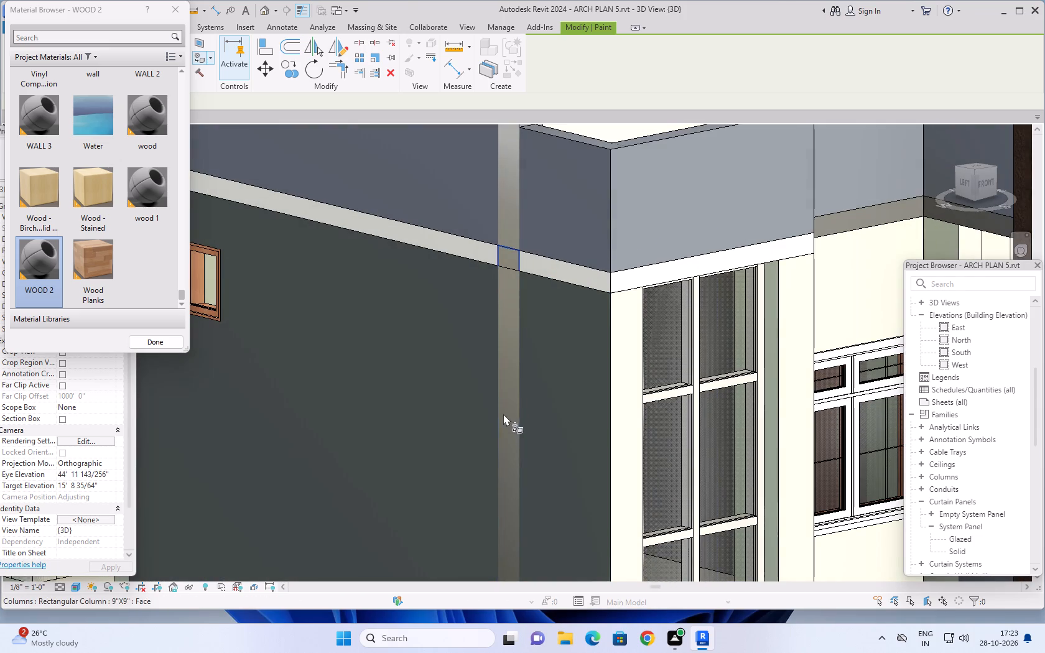
pyautogui.click(508, 391)
# Paint the front's upper-floor window wall, the wall around the tall glazing and the wall behind the projecting window frame with WOOD 2.
pyautogui.scroll(-6, 558, 420)
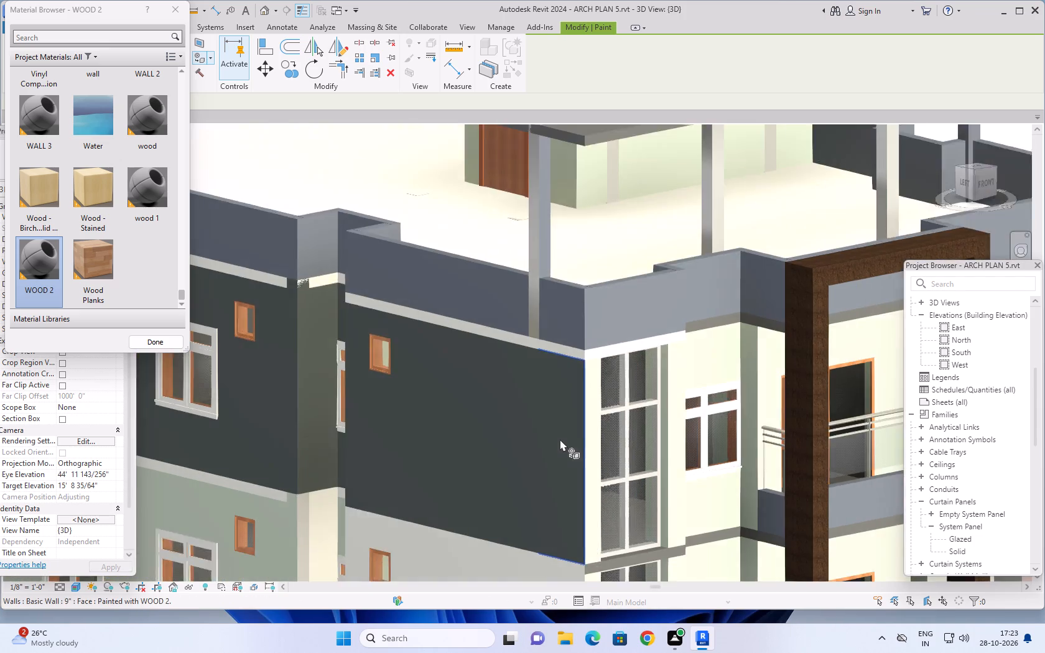
pyautogui.moveTo(555, 447); pyautogui.dragTo(728, 390, button='middle')
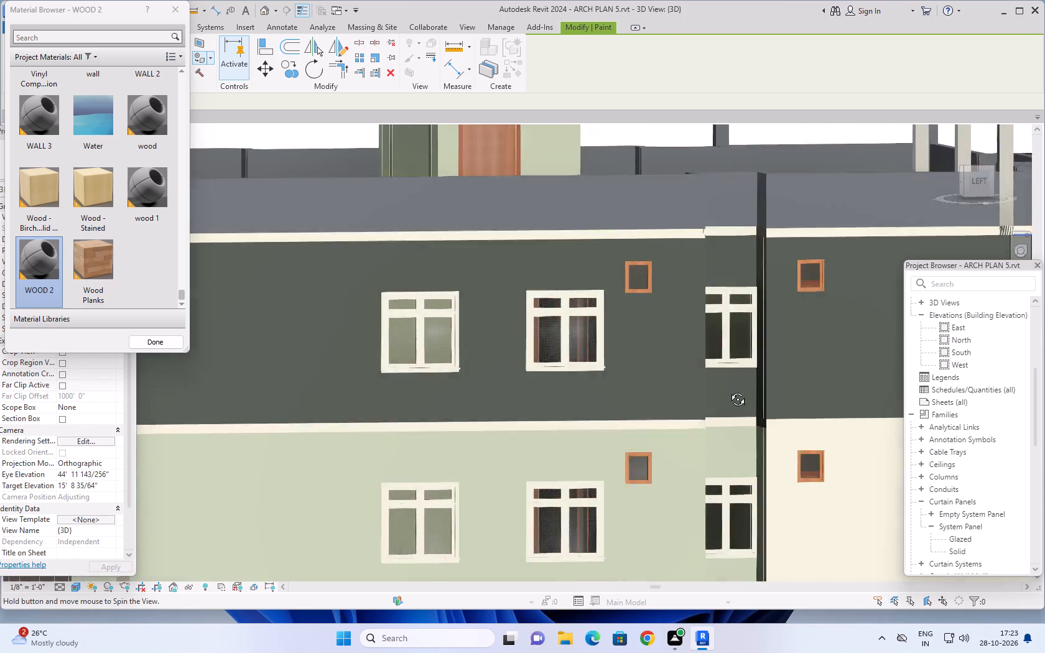
pyautogui.moveTo(728, 390); pyautogui.dragTo(557, 403, button='middle')
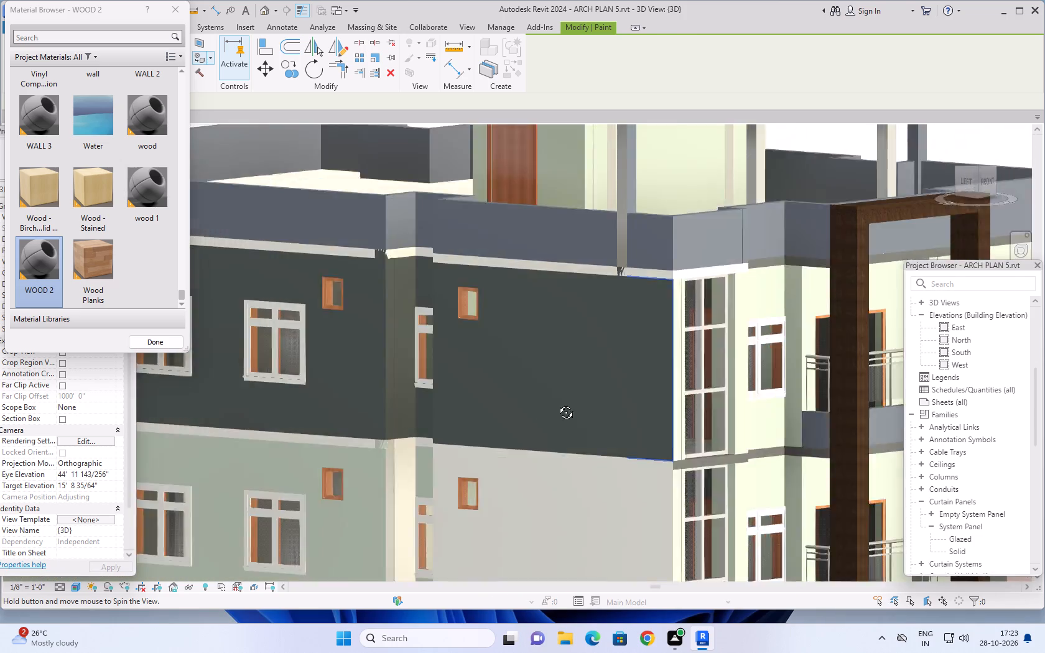
pyautogui.moveTo(557, 403); pyautogui.dragTo(496, 402, button='middle')
pyautogui.scroll(-3, 496, 402)
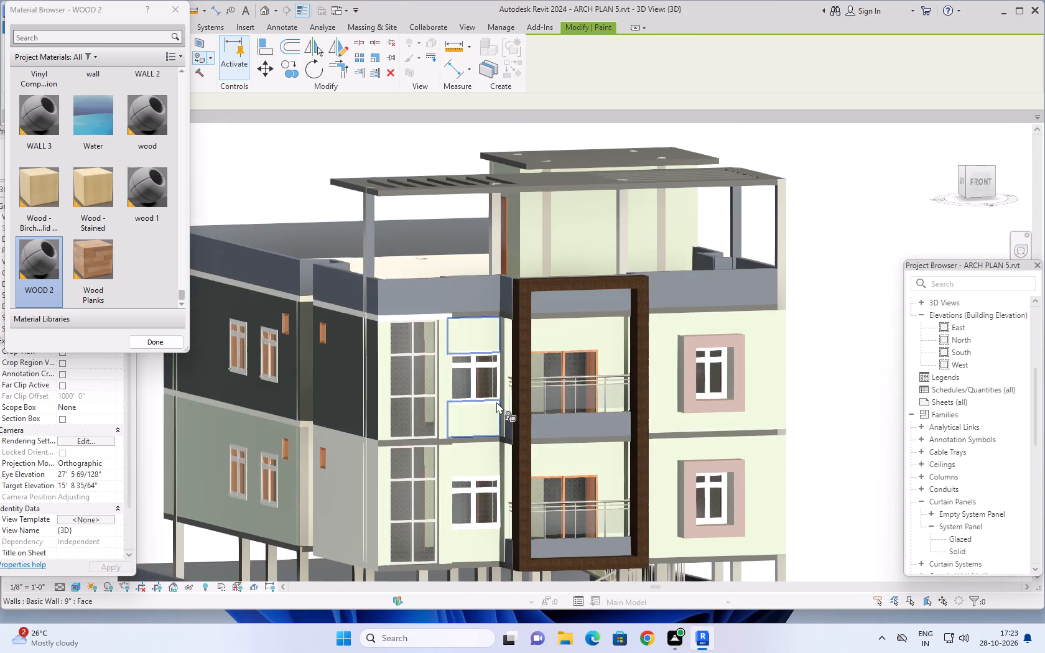
pyautogui.scroll(-2, 496, 402)
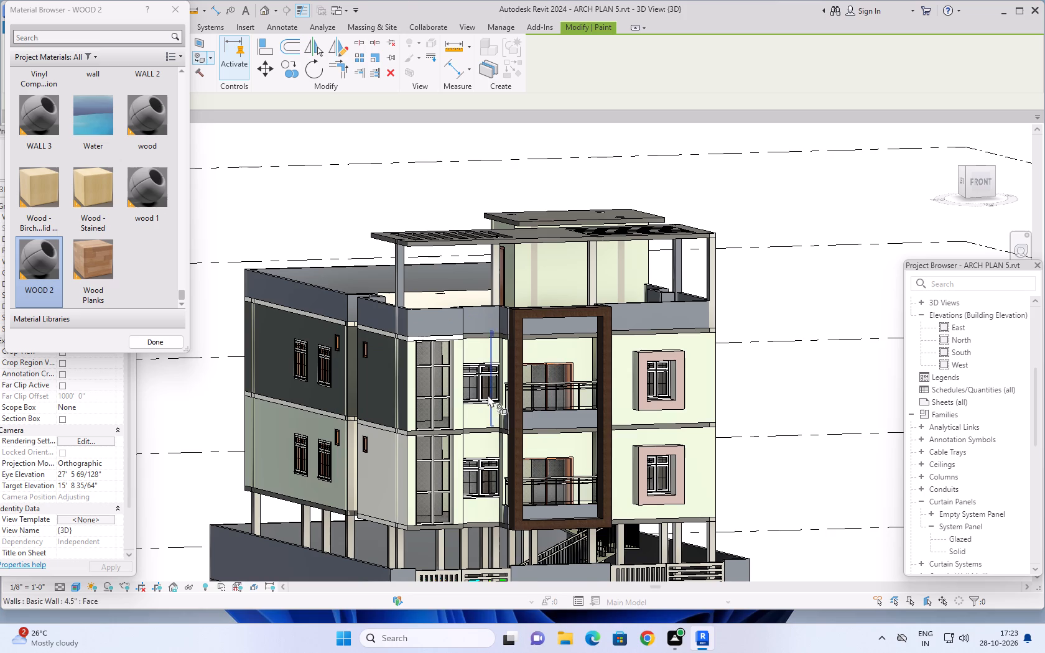
pyautogui.click(484, 413)
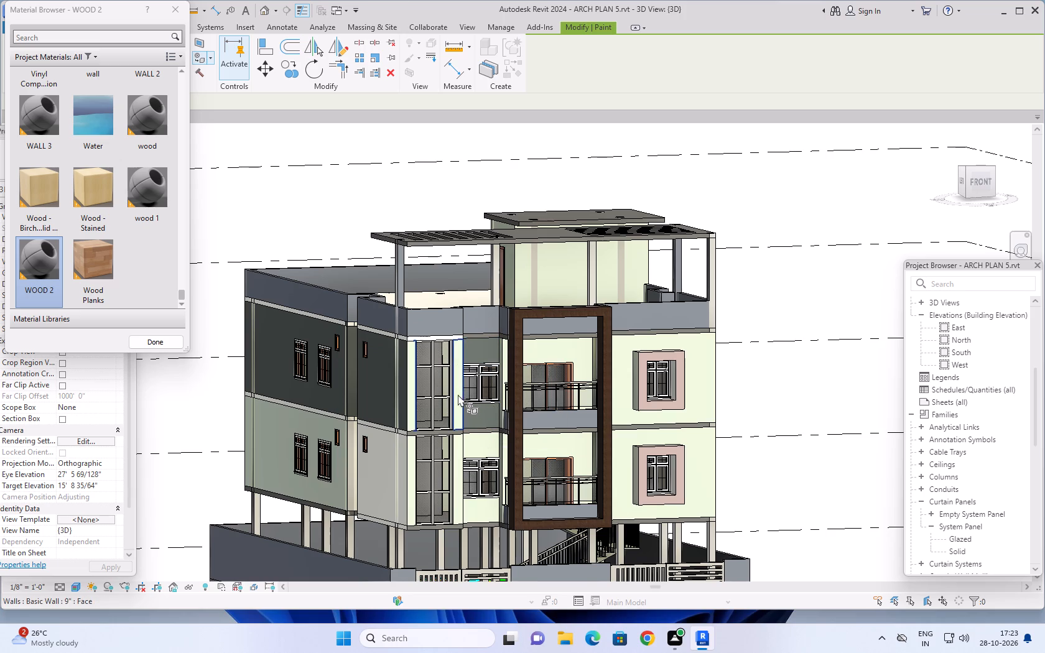
pyautogui.click(458, 394)
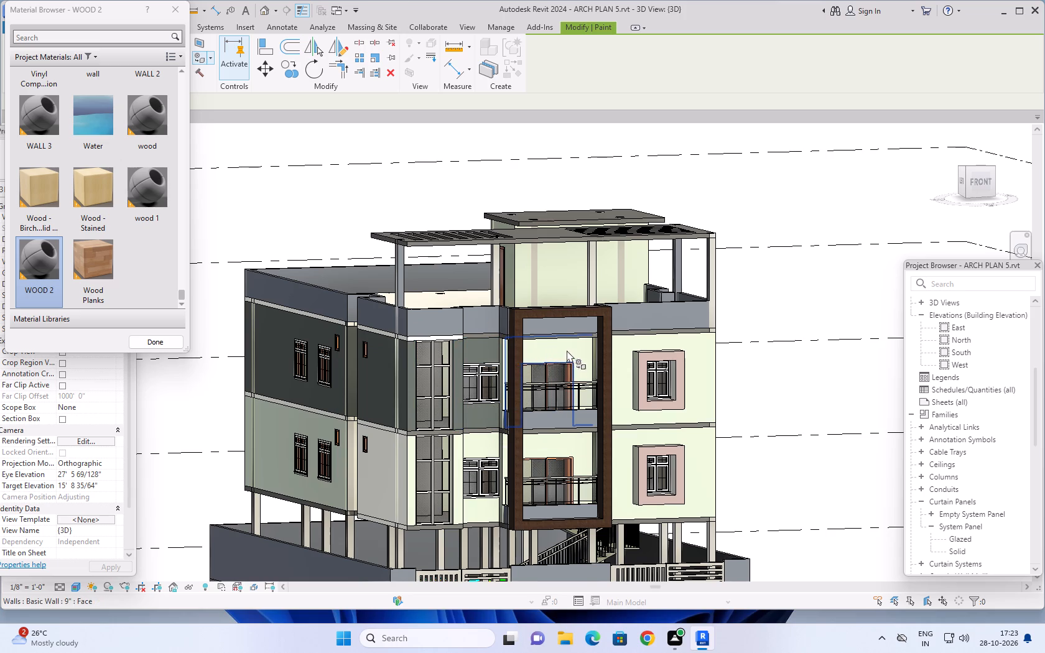
pyautogui.click(704, 355)
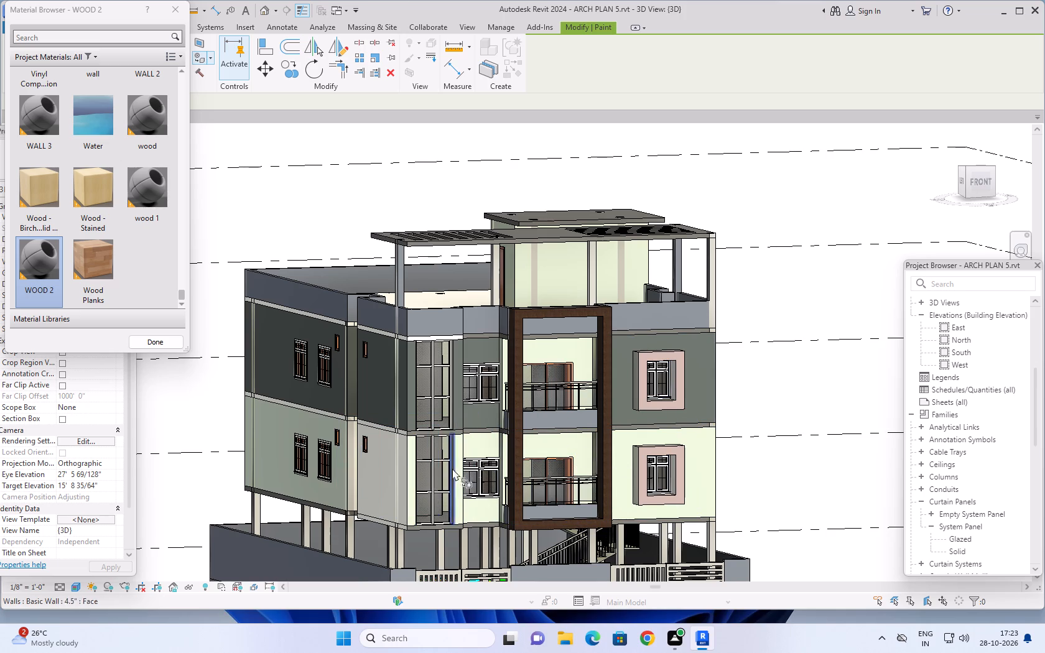
# Paint the back walls of the upper and lower front balconies inside the brown frame with WOOD 2.
pyautogui.click(570, 362)
pyautogui.click(575, 358)
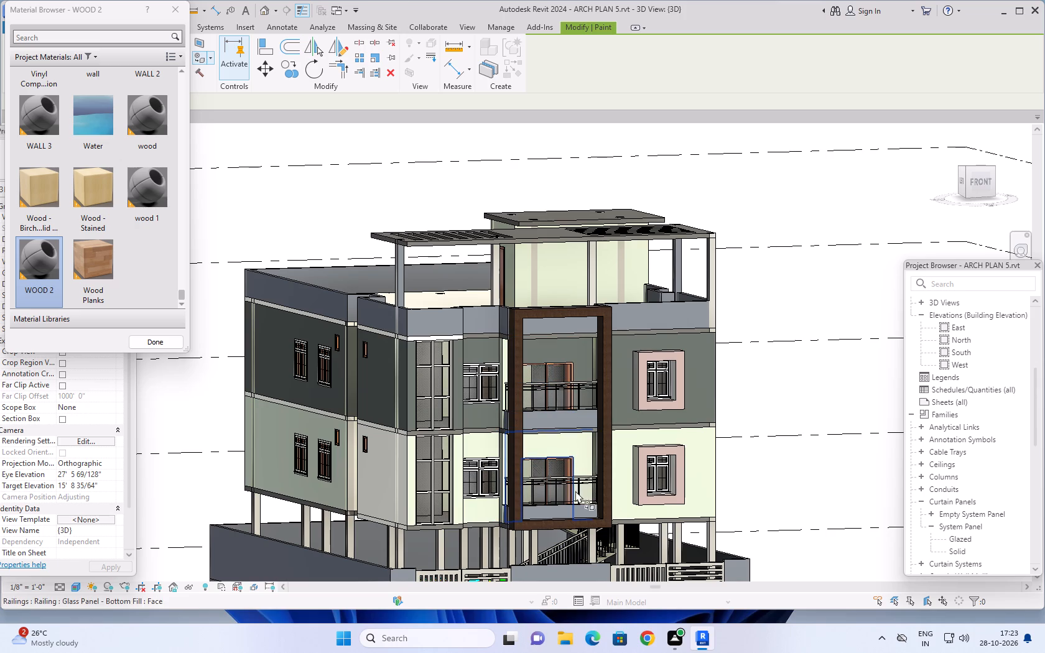
pyautogui.click(584, 453)
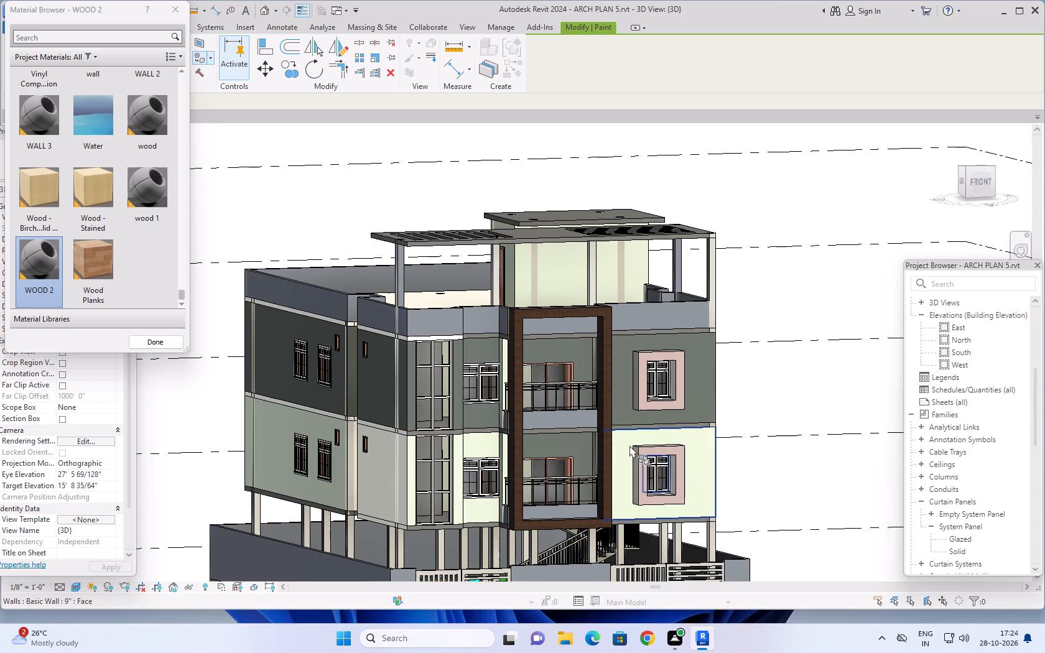
# Paint the front's lower-floor wall behind the projecting window frame with WOOD 2.
pyautogui.click(628, 445)
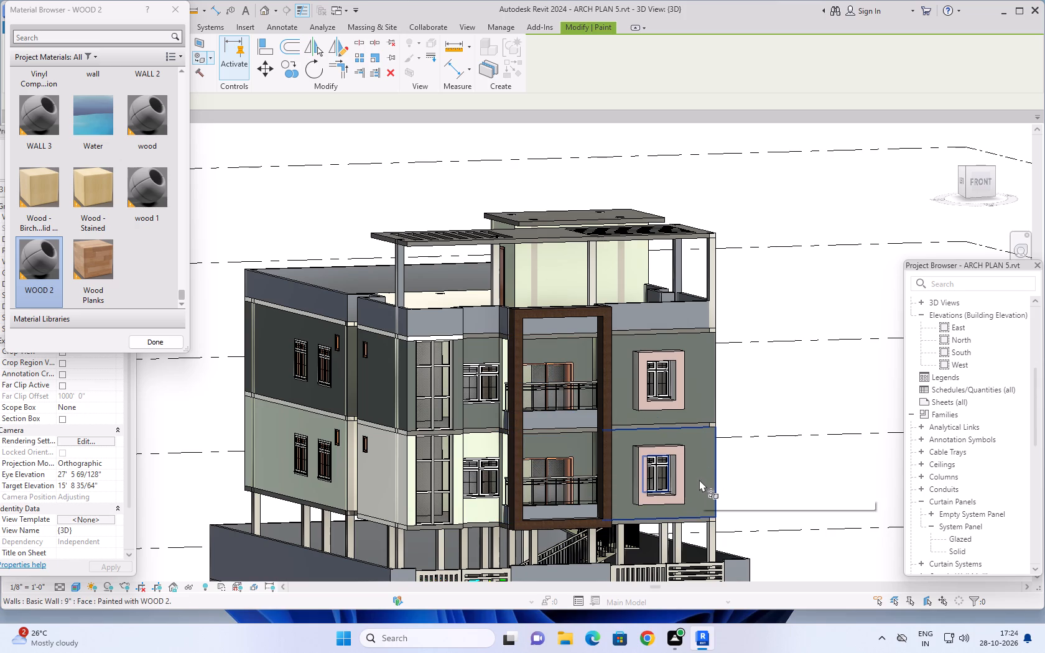
# Paint the right side's lower-floor window wall near the front, the recessed window wall and the column face between them with WOOD 2.
pyautogui.moveTo(700, 482); pyautogui.dragTo(526, 504, button='middle')
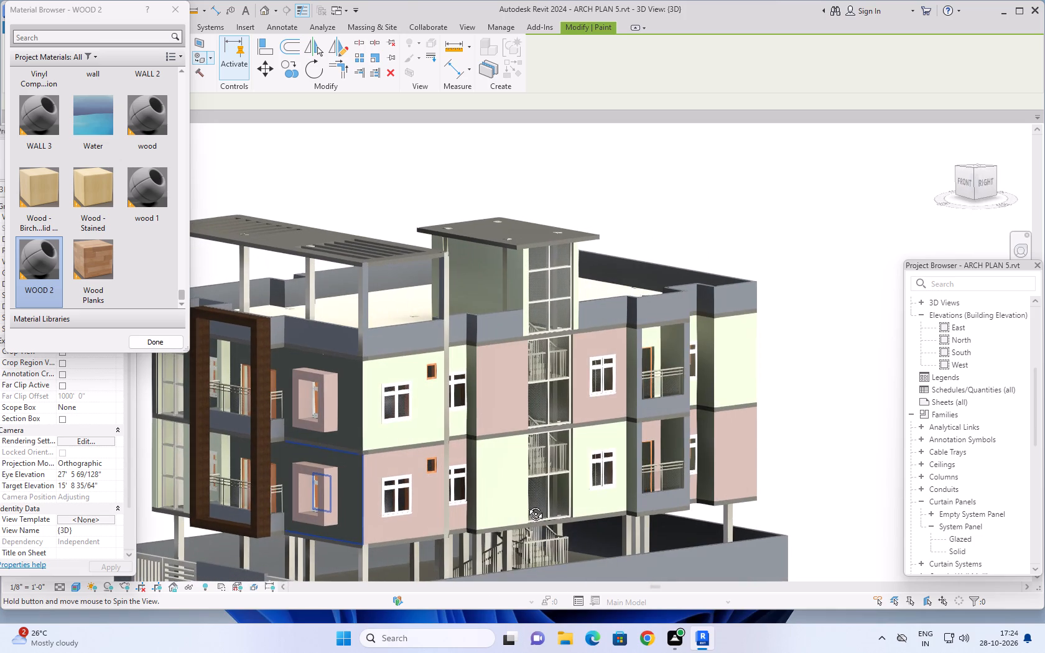
pyautogui.moveTo(526, 504); pyautogui.dragTo(834, 502, button='middle')
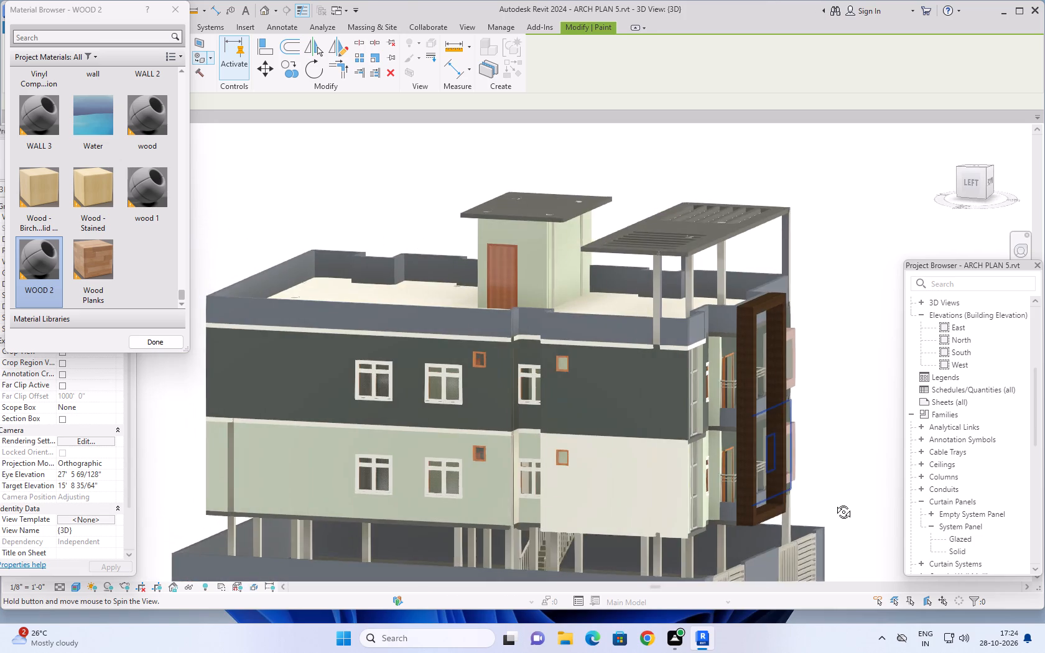
pyautogui.moveTo(834, 502); pyautogui.dragTo(865, 484, button='middle')
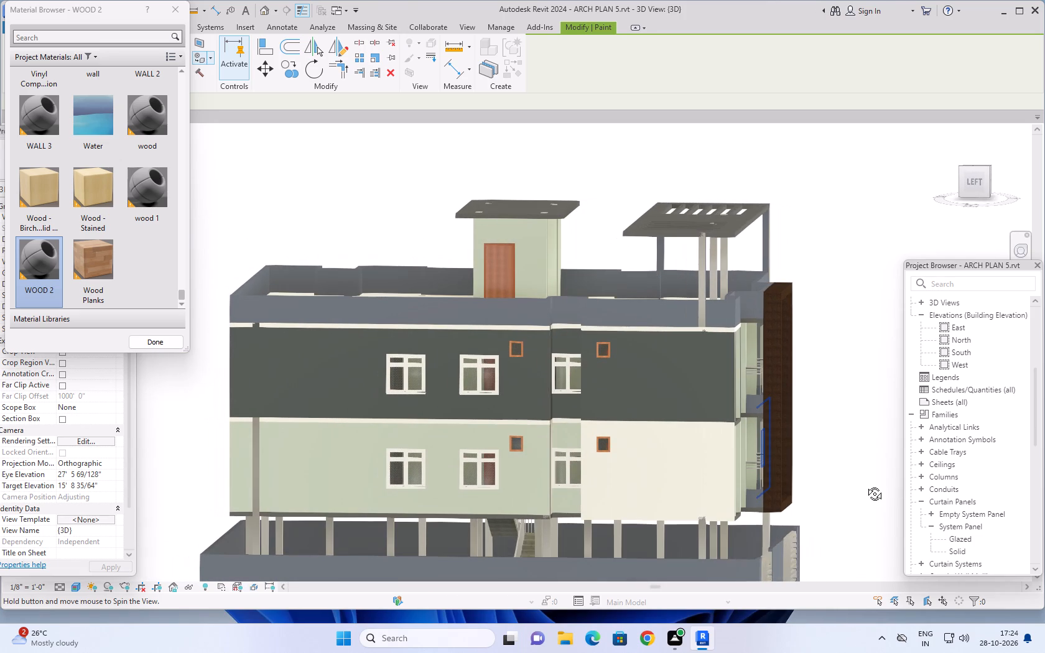
pyautogui.moveTo(865, 484); pyautogui.dragTo(468, 517, button='middle')
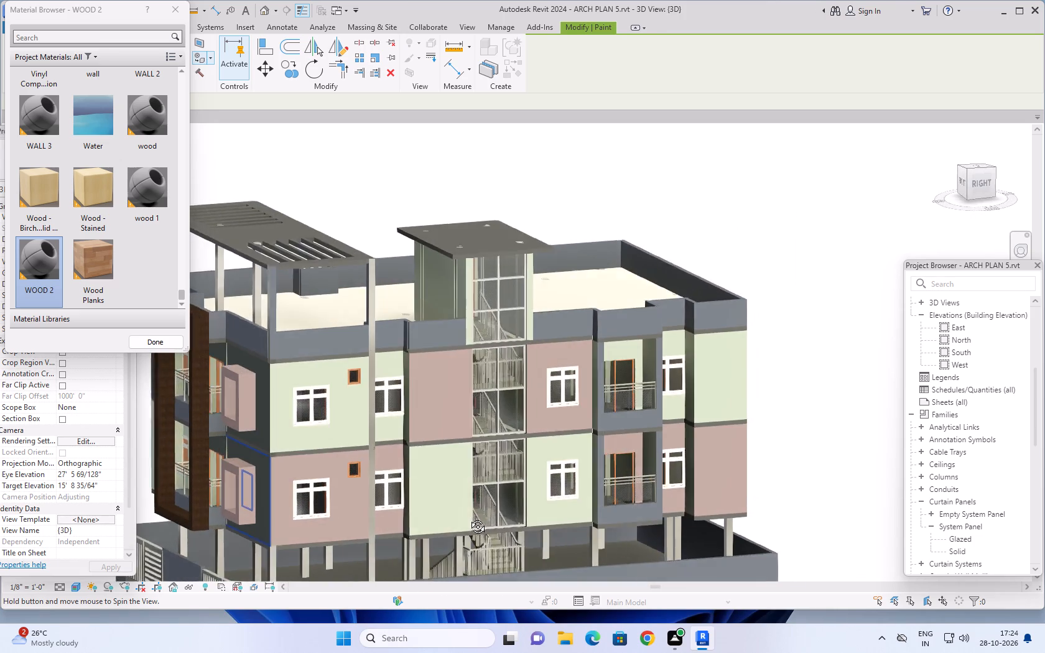
pyautogui.moveTo(468, 517); pyautogui.dragTo(450, 483, button='middle')
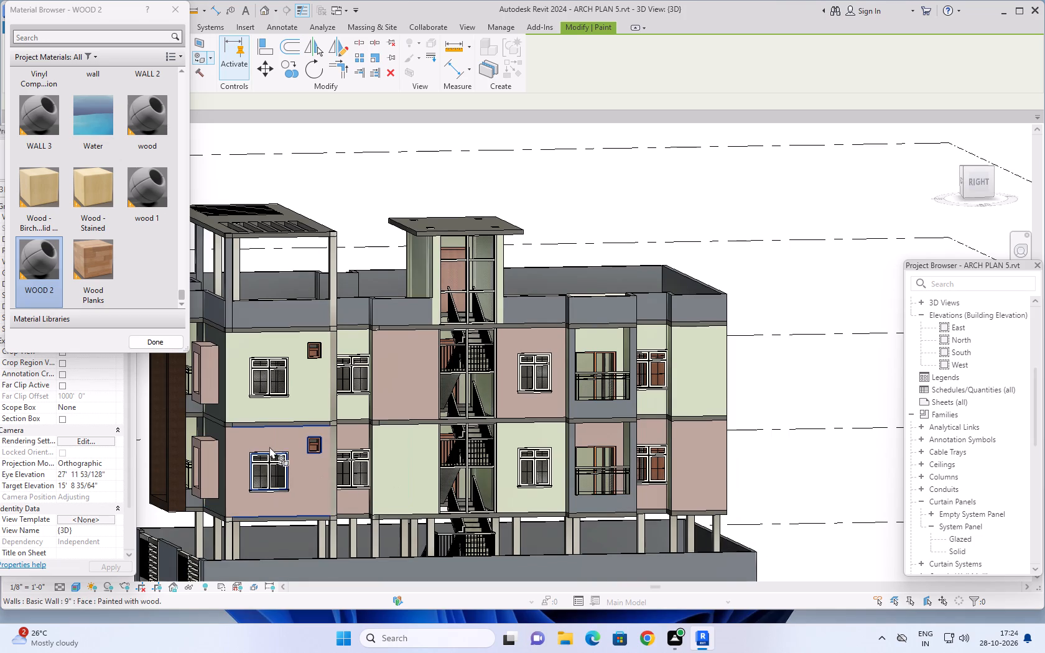
pyautogui.click(270, 444)
pyautogui.click(351, 441)
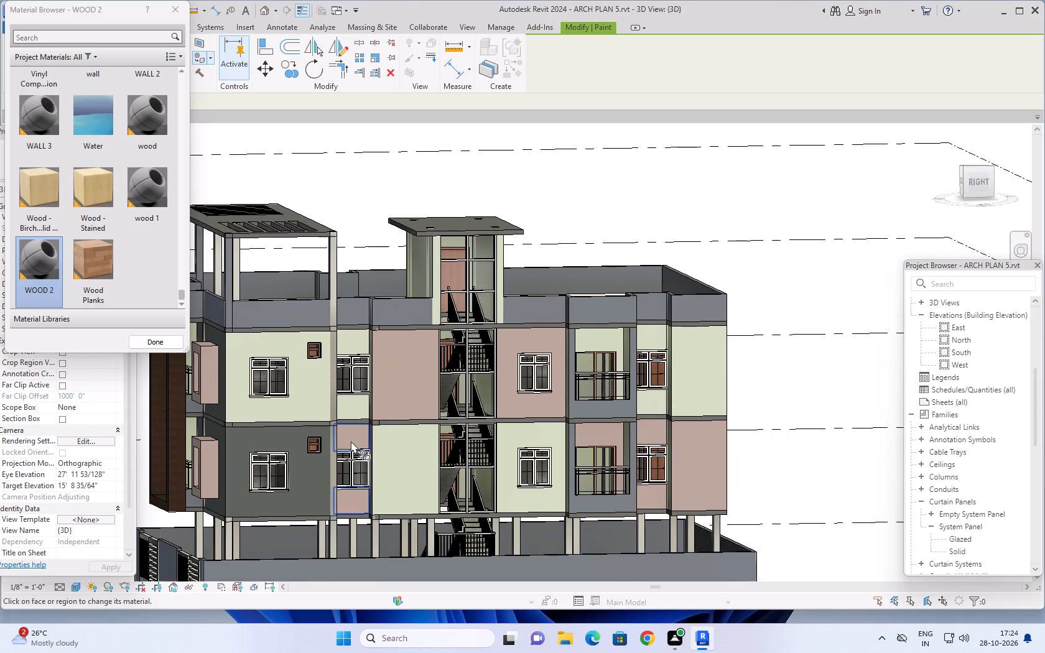
pyautogui.scroll(3, 336, 470)
pyautogui.click(330, 455)
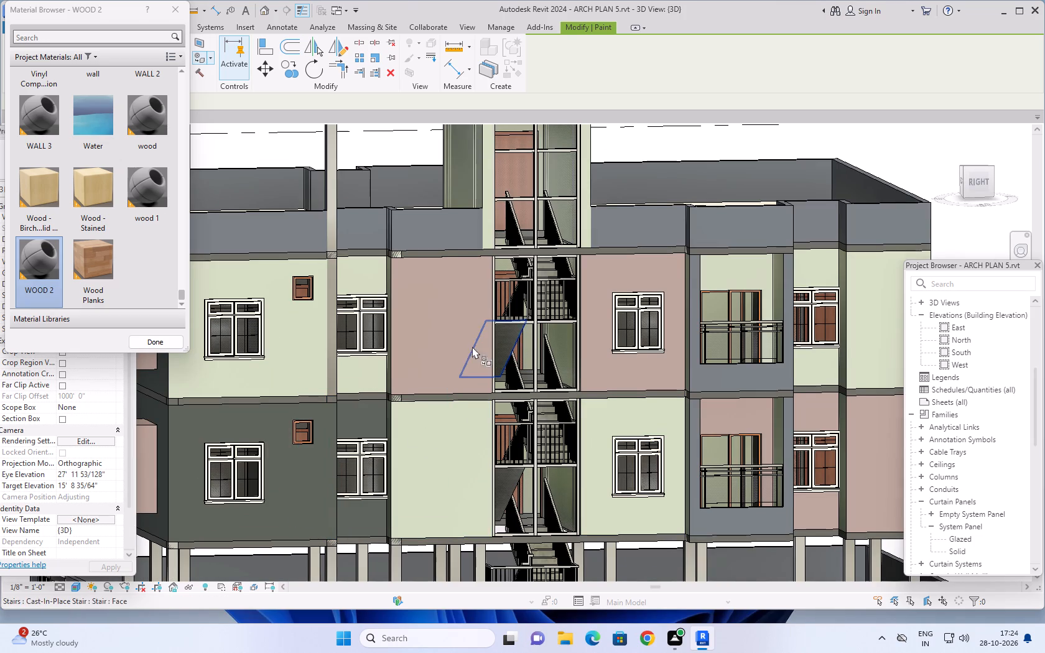
# Paint the right side's upper-floor stairwell wall and the lower-floor rear end wall, adjacent window wall and balcony back wall with WOOD 2.
pyautogui.click(442, 341)
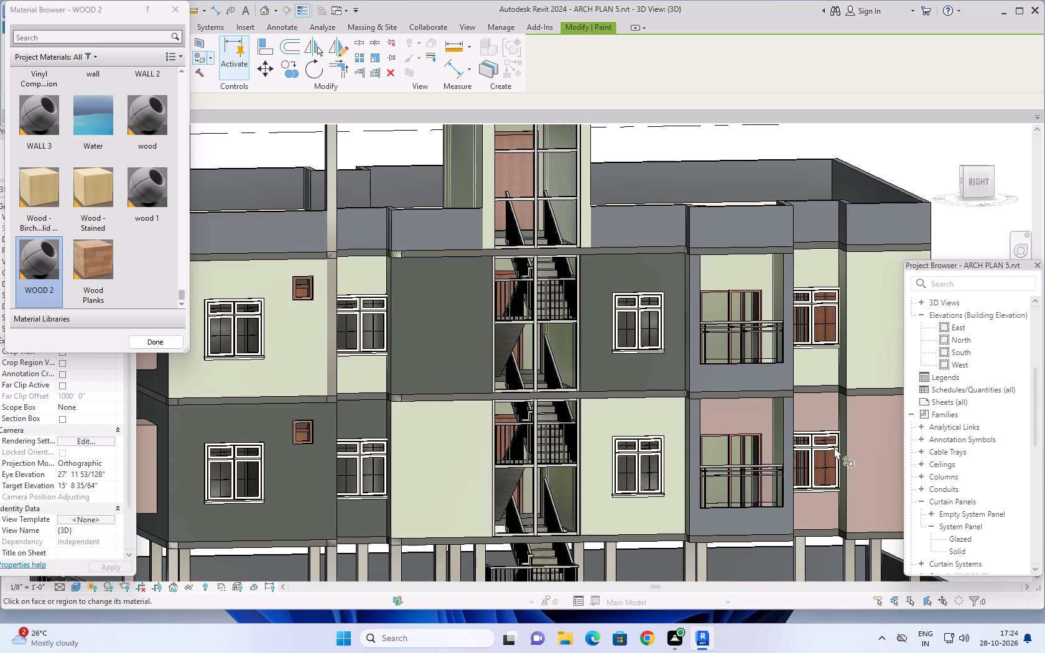
pyautogui.click(887, 447)
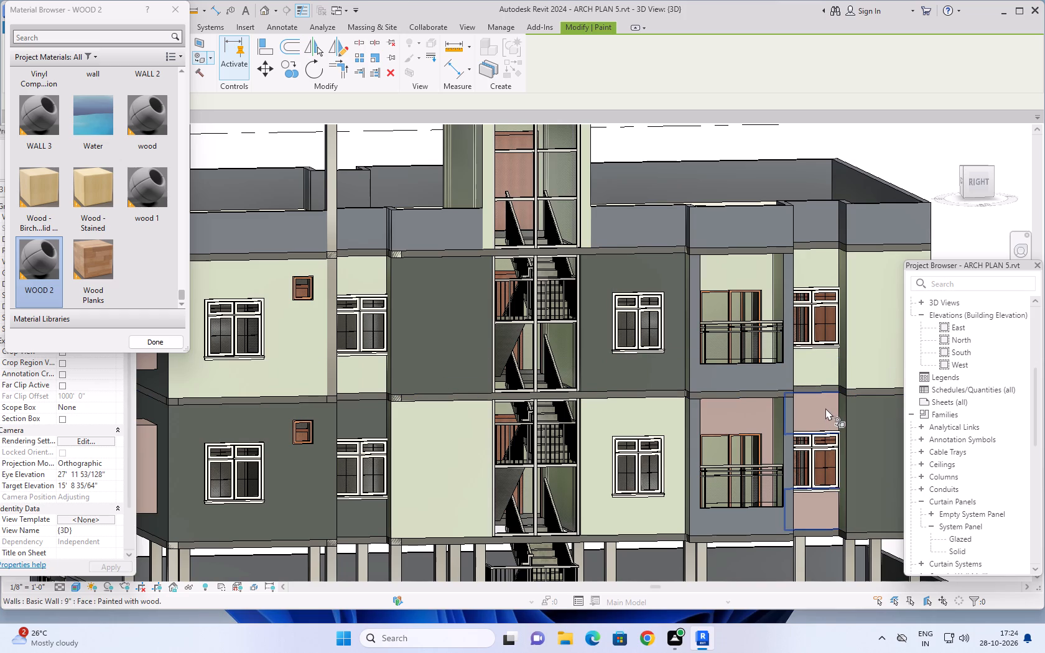
pyautogui.click(825, 408)
pyautogui.click(725, 417)
# Paint all lower-floor wall faces on the building's back, including the narrow column strips, with WOOD 2.
pyautogui.scroll(-3, 807, 456)
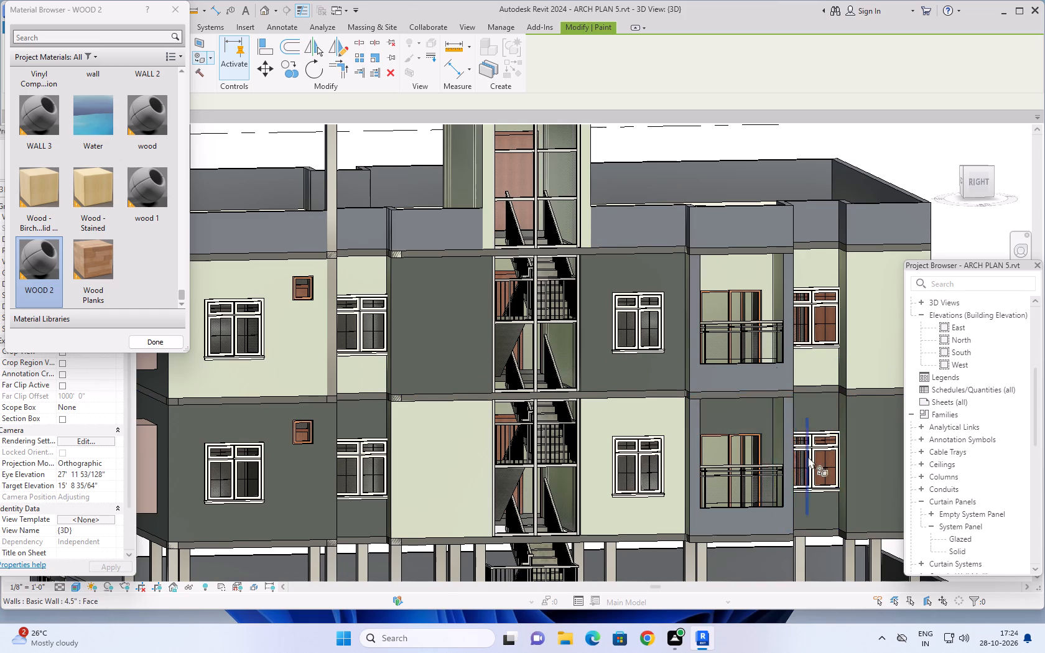
pyautogui.moveTo(848, 468); pyautogui.dragTo(840, 470, button='middle')
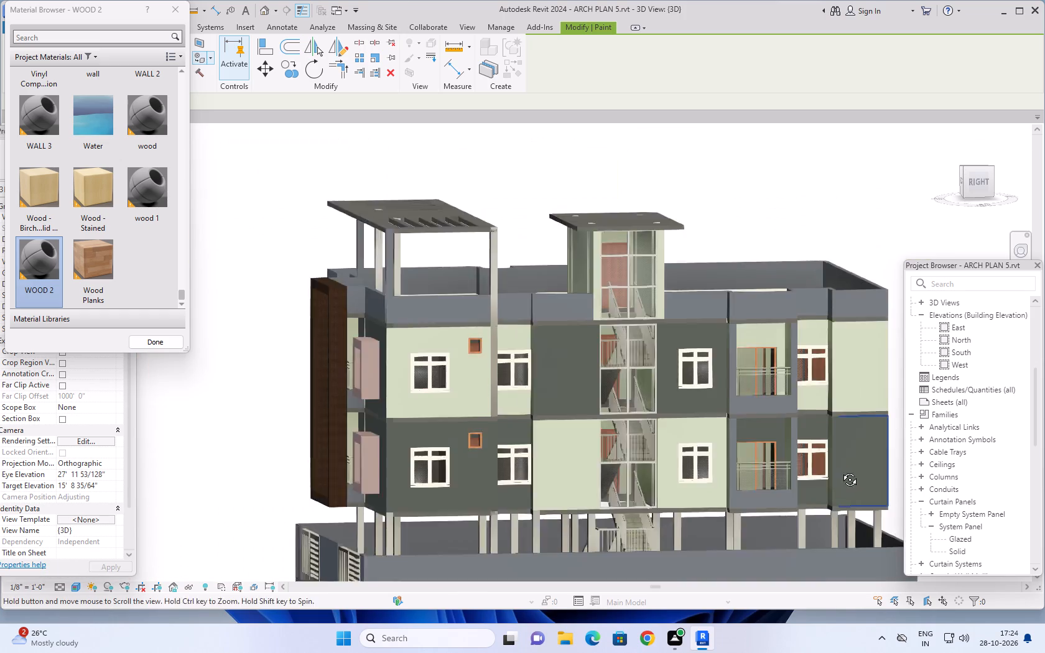
pyautogui.moveTo(840, 470); pyautogui.dragTo(601, 475, button='middle')
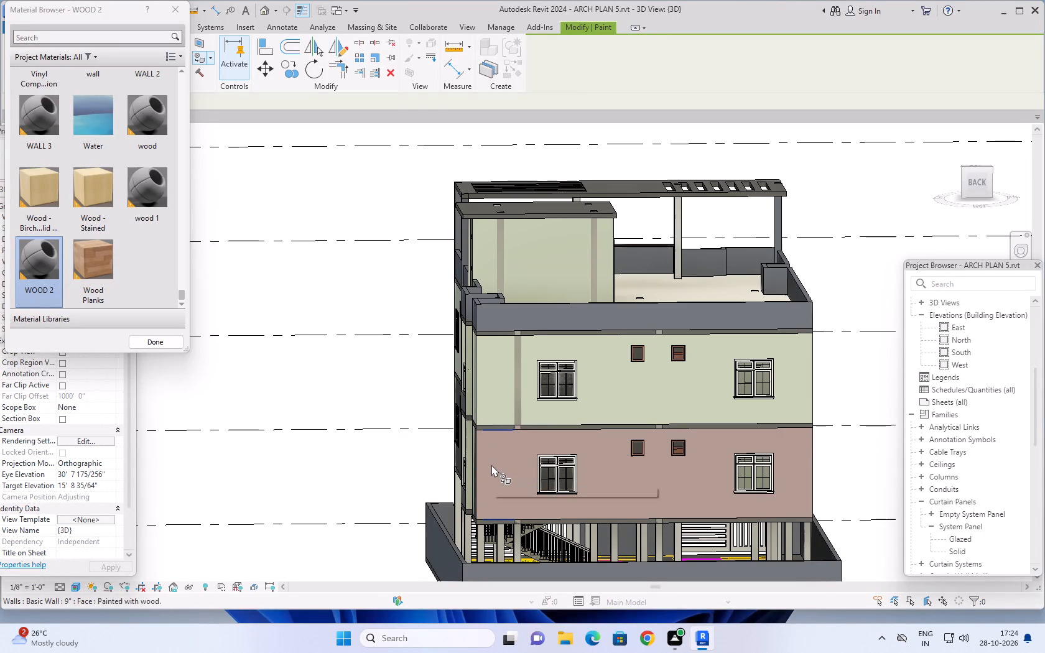
pyautogui.click(491, 465)
pyautogui.click(526, 448)
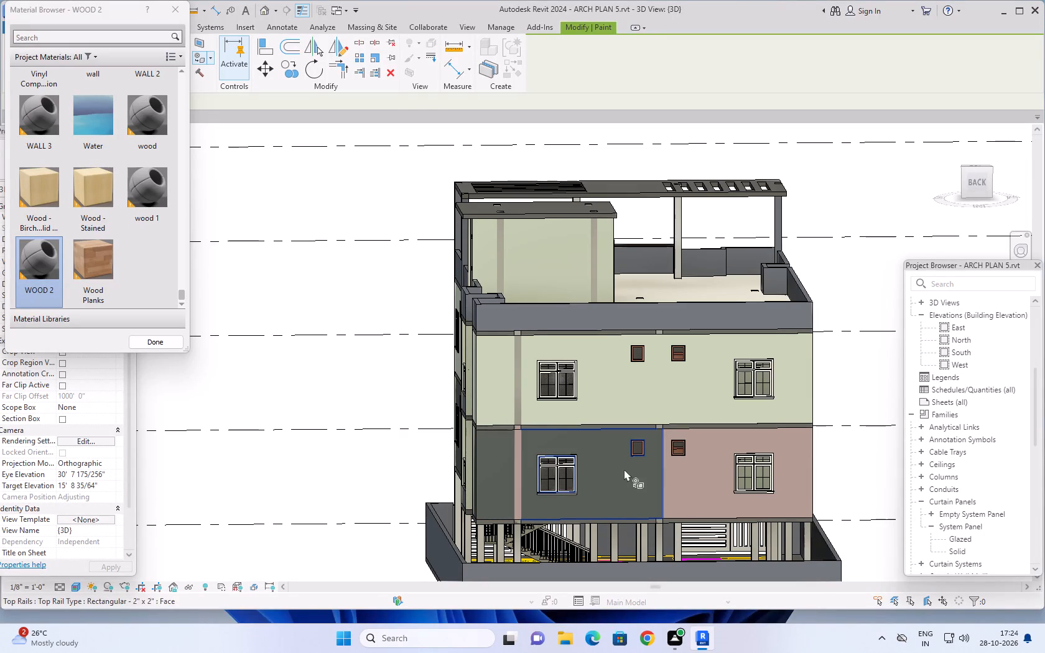
pyautogui.click(714, 451)
pyautogui.click(794, 446)
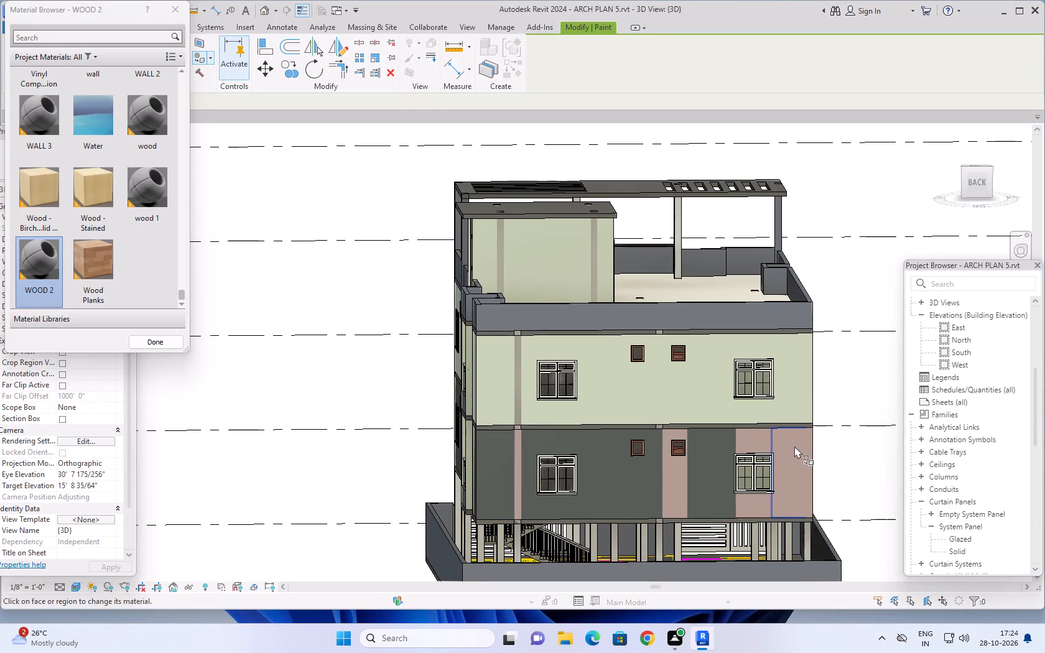
pyautogui.click(751, 439)
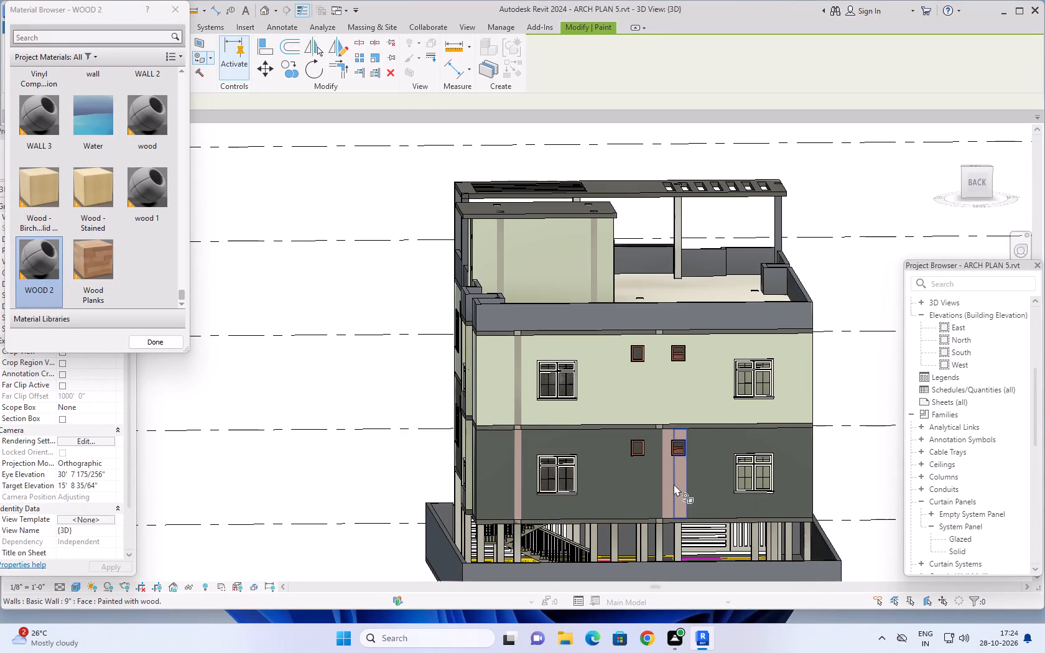
pyautogui.click(674, 484)
pyautogui.click(666, 488)
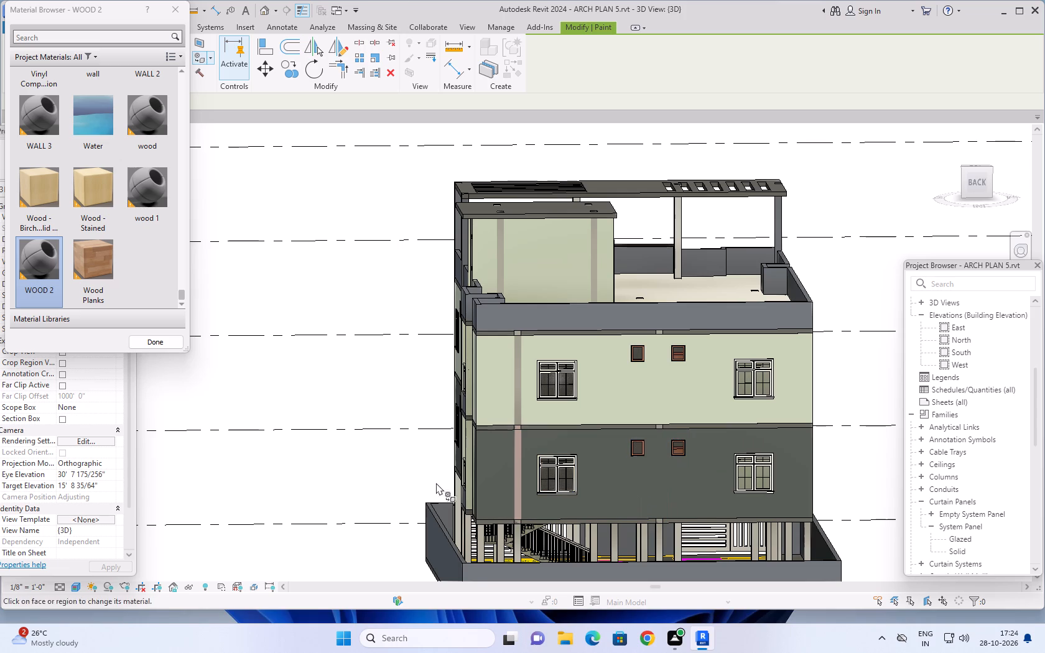
pyautogui.click(517, 477)
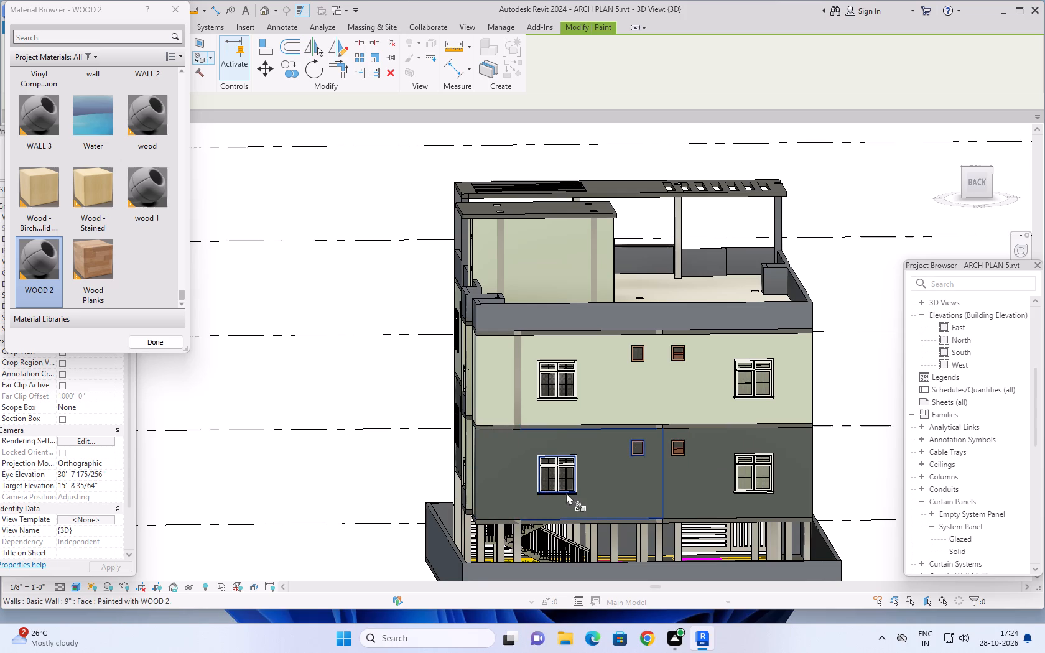
# Paint the rear-facing return wall and column face at the right side's lower-floor front recess with WOOD 2.
pyautogui.keyDown('shift'); pyautogui.moveTo(566, 493); pyautogui.dragTo(810, 484, button='middle'); pyautogui.keyUp('shift')
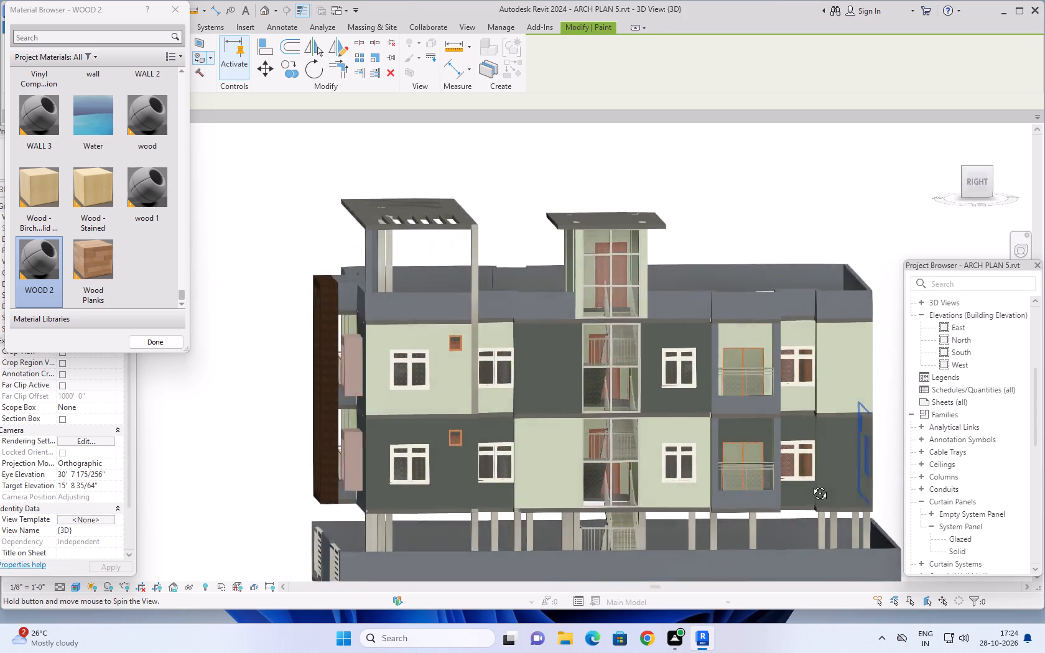
pyautogui.keyDown('shift'); pyautogui.moveTo(810, 484); pyautogui.dragTo(685, 502, button='middle'); pyautogui.keyUp('shift')
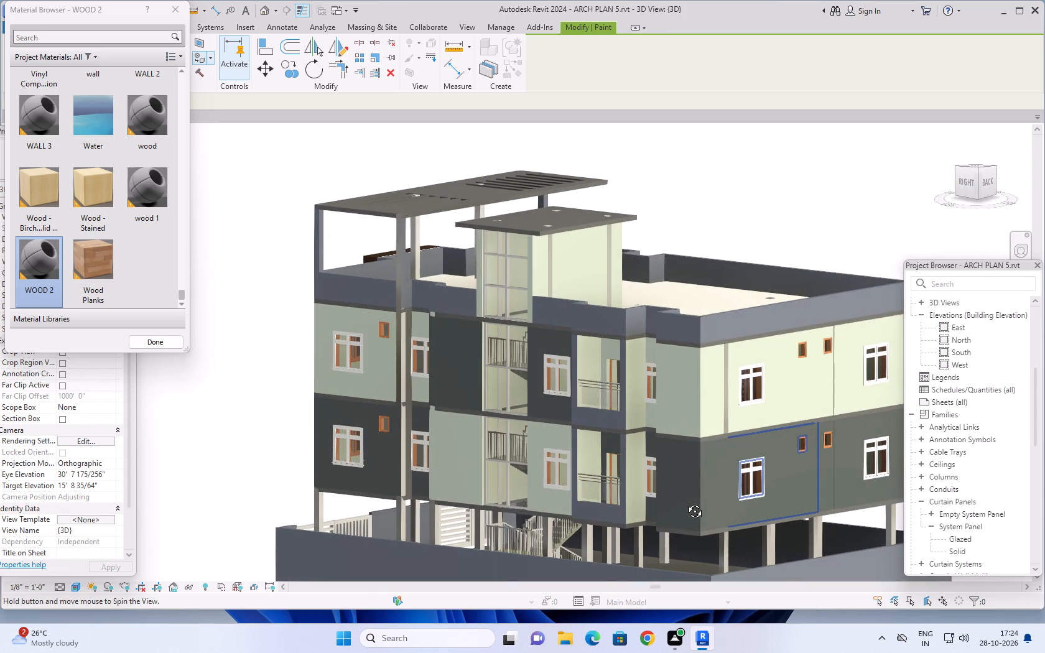
pyautogui.keyDown('shift'); pyautogui.moveTo(685, 502); pyautogui.dragTo(636, 500, button='middle'); pyautogui.keyUp('shift')
pyautogui.scroll(4, 396, 441)
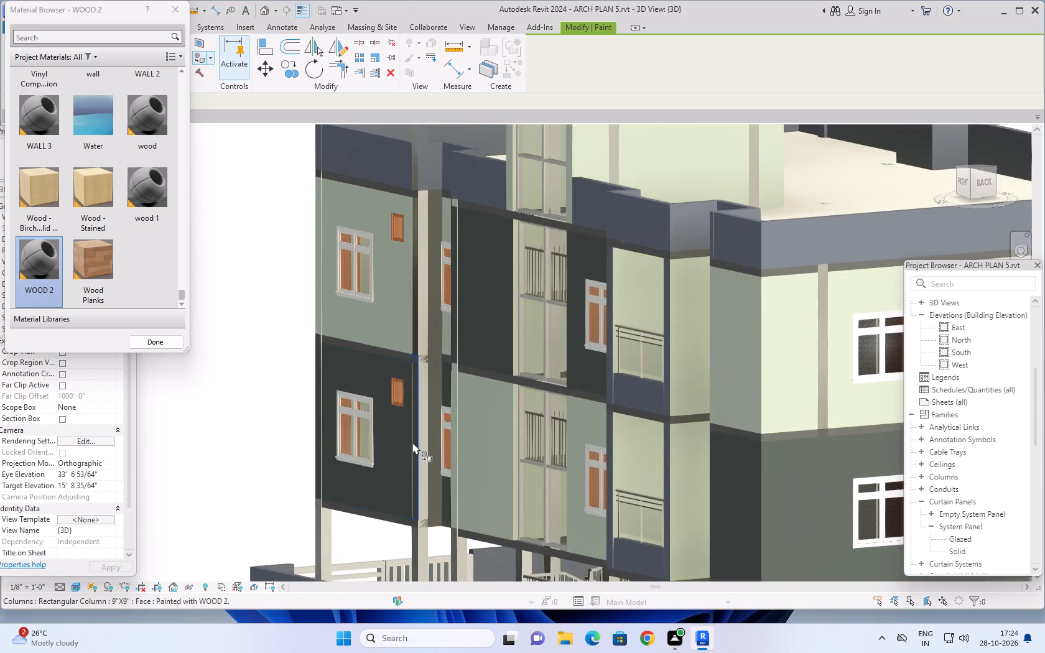
pyautogui.scroll(3, 412, 442)
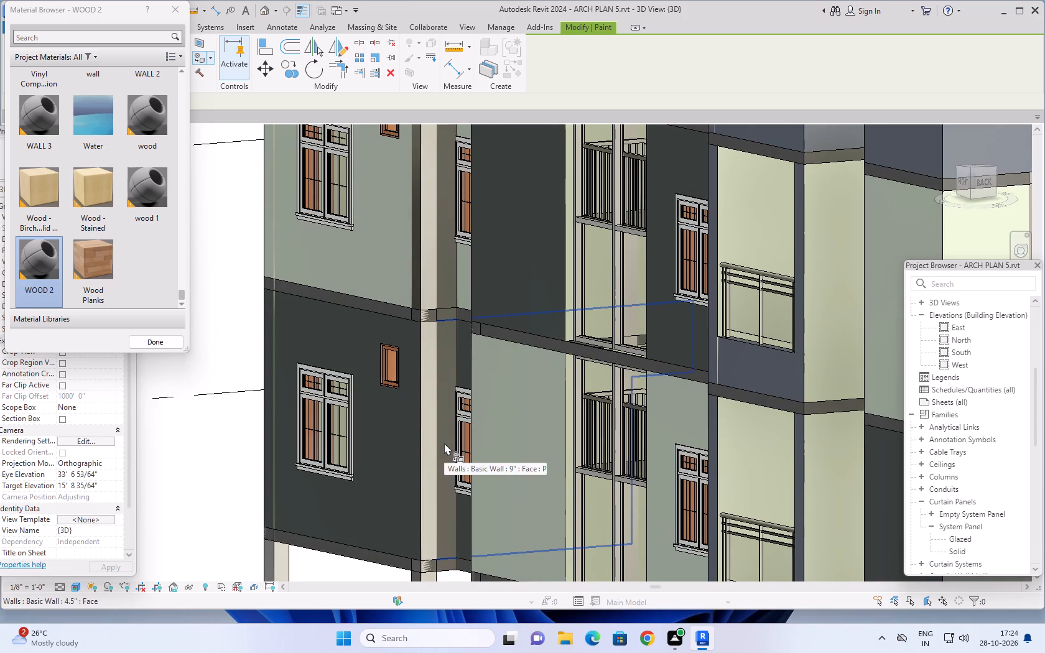
pyautogui.click(444, 443)
pyautogui.click(427, 458)
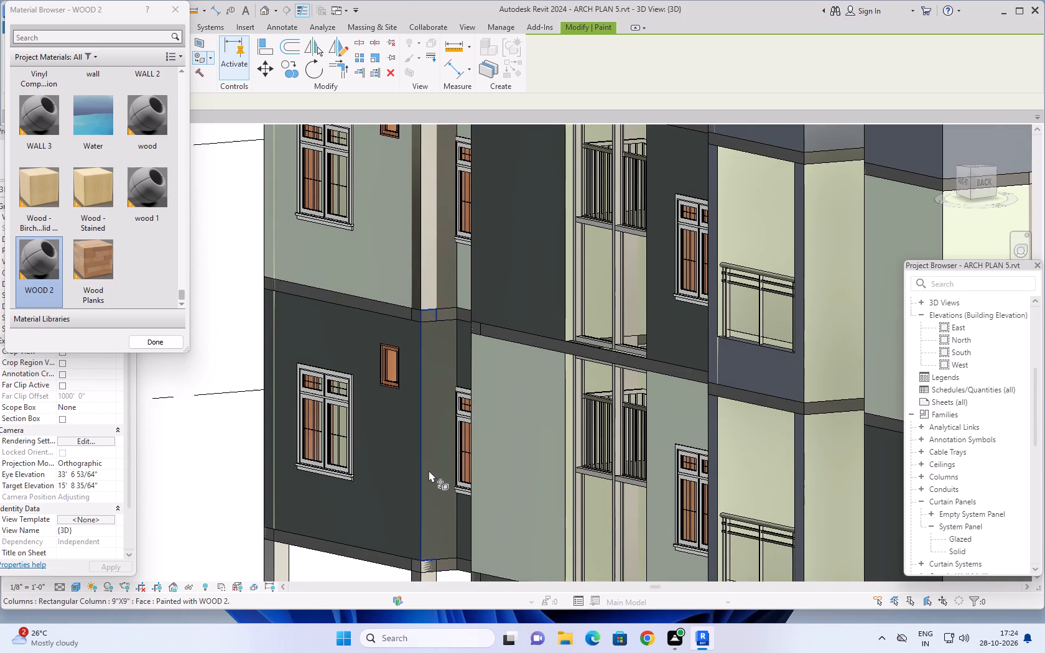
# Paint the front-facing return wall beside the right side's rearmost lower-floor window with WOOD 2.
pyautogui.scroll(-6, 429, 471)
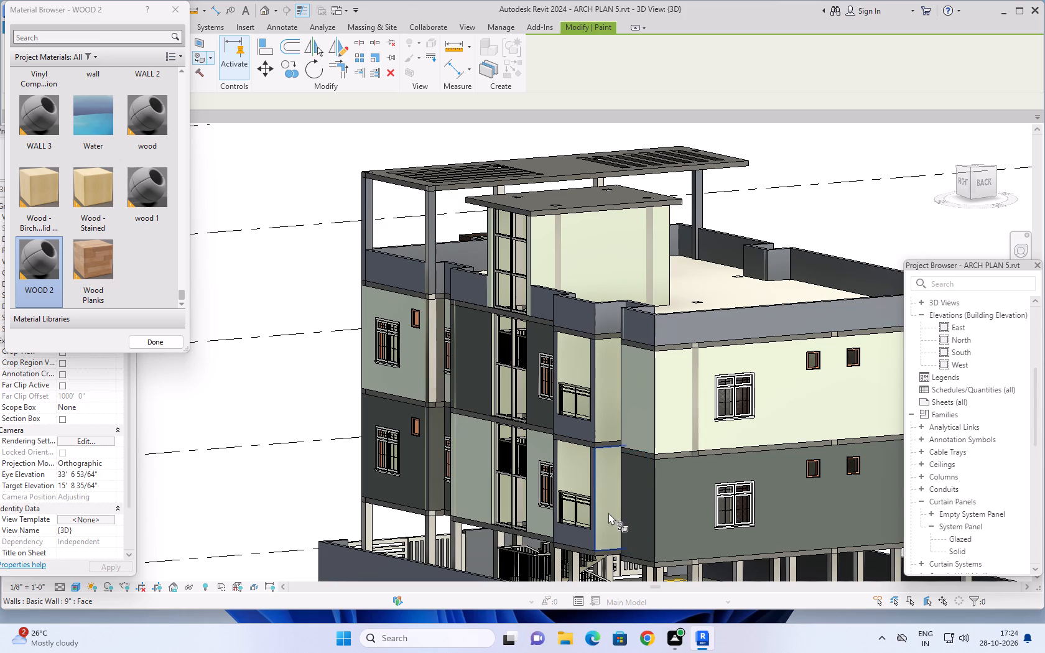
pyautogui.keyDown('shift'); pyautogui.moveTo(608, 512); pyautogui.dragTo(828, 511, button='middle'); pyautogui.keyUp('shift')
pyautogui.moveTo(821, 511); pyautogui.dragTo(557, 519, button='middle')
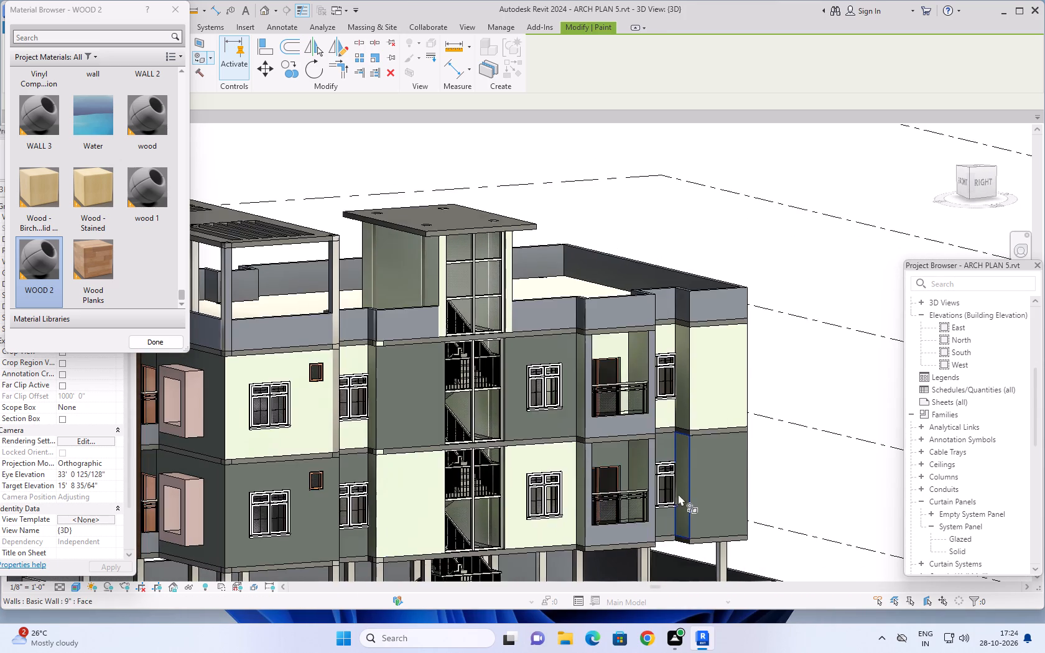
pyautogui.keyDown('shift'); pyautogui.moveTo(679, 494); pyautogui.dragTo(716, 494, button='middle'); pyautogui.keyUp('shift')
pyautogui.scroll(4, 697, 493)
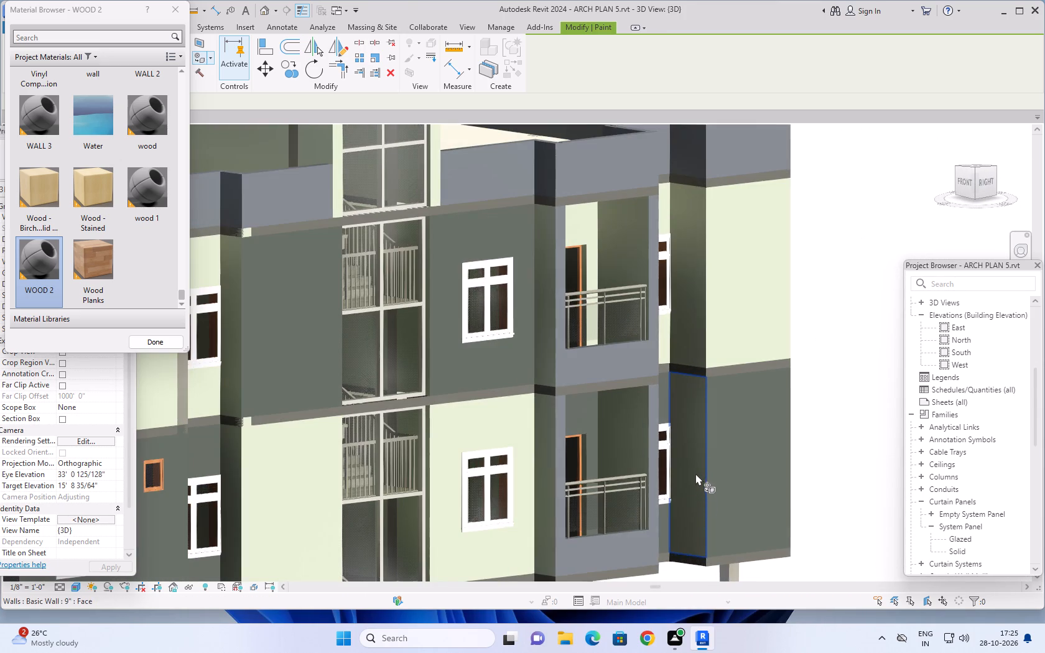
pyautogui.click(695, 473)
# Examine the right, back and left sides of the building for wall faces still needing paint.
pyautogui.moveTo(689, 501); pyautogui.dragTo(595, 552, button='middle')
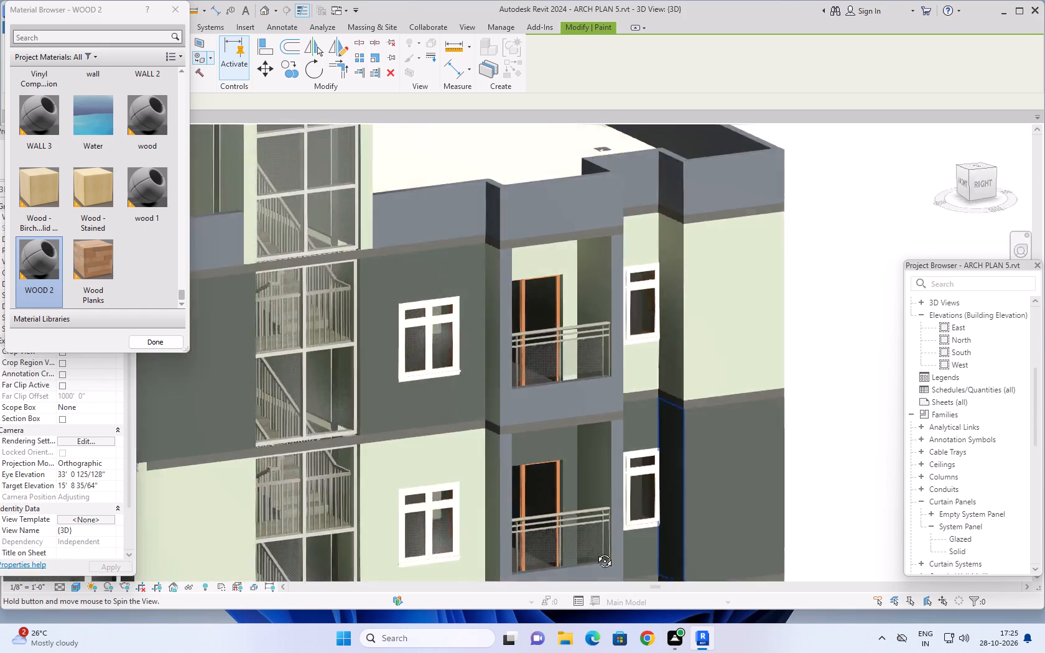
pyautogui.moveTo(595, 552); pyautogui.dragTo(599, 474, button='middle')
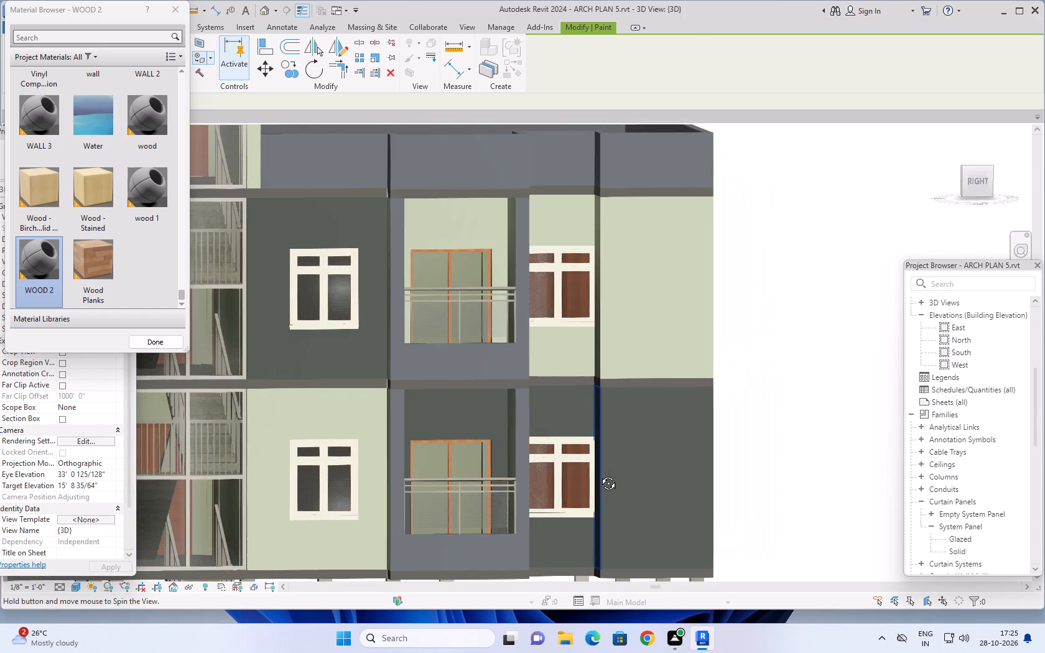
pyautogui.moveTo(599, 474); pyautogui.dragTo(595, 484, button='middle')
pyautogui.keyDown('shift'); pyautogui.scroll(-1, 593, 484); pyautogui.keyUp('shift')
pyautogui.scroll(-6, 586, 487)
pyautogui.moveTo(583, 496); pyautogui.dragTo(633, 474, button='middle')
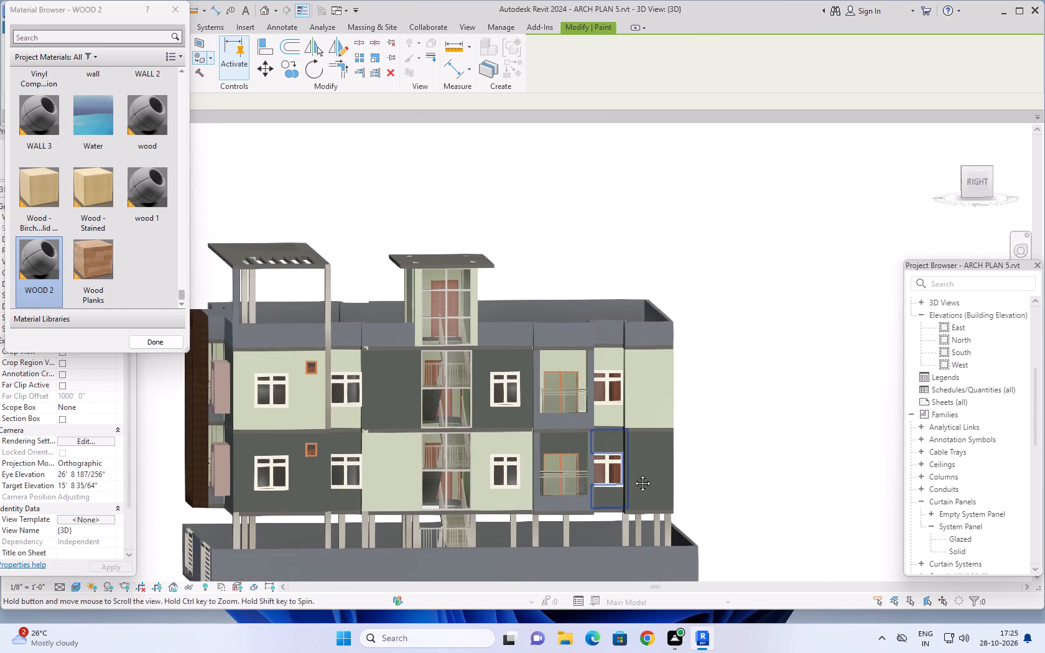
pyautogui.moveTo(633, 474); pyautogui.dragTo(443, 514, button='middle')
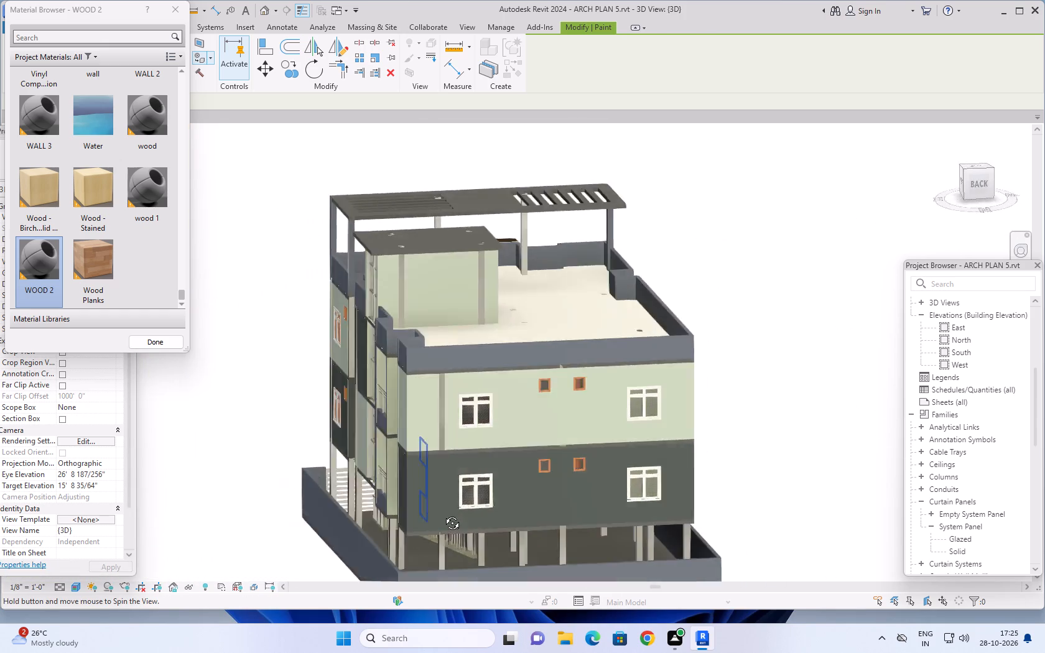
pyautogui.moveTo(443, 514); pyautogui.dragTo(330, 491, button='middle')
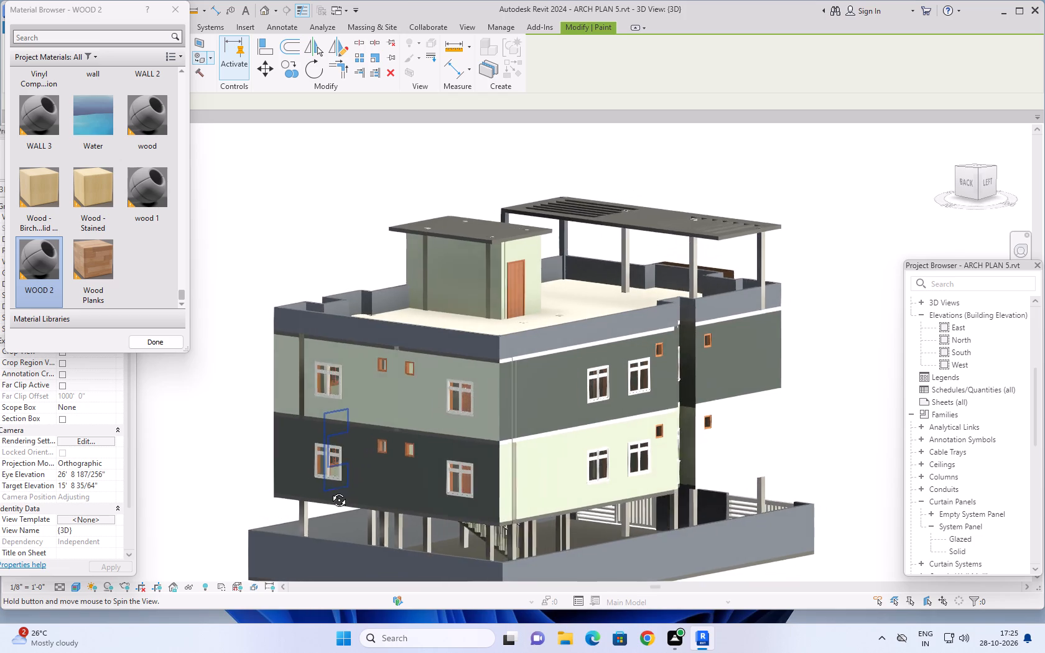
pyautogui.moveTo(330, 491); pyautogui.dragTo(468, 503, button='middle')
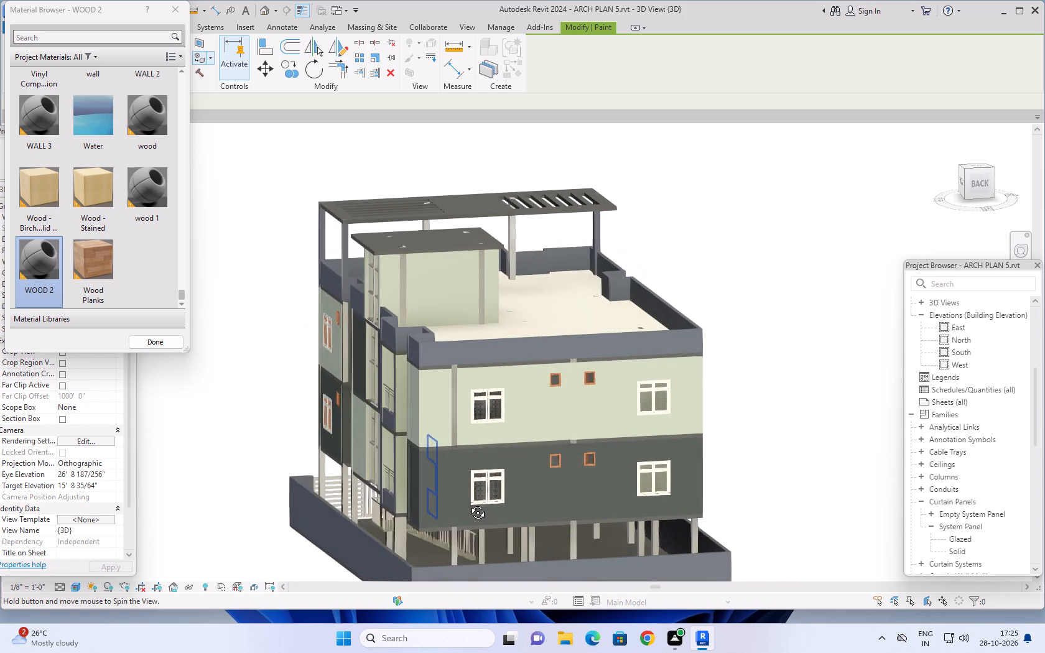
pyautogui.moveTo(468, 503); pyautogui.dragTo(511, 498, button='middle')
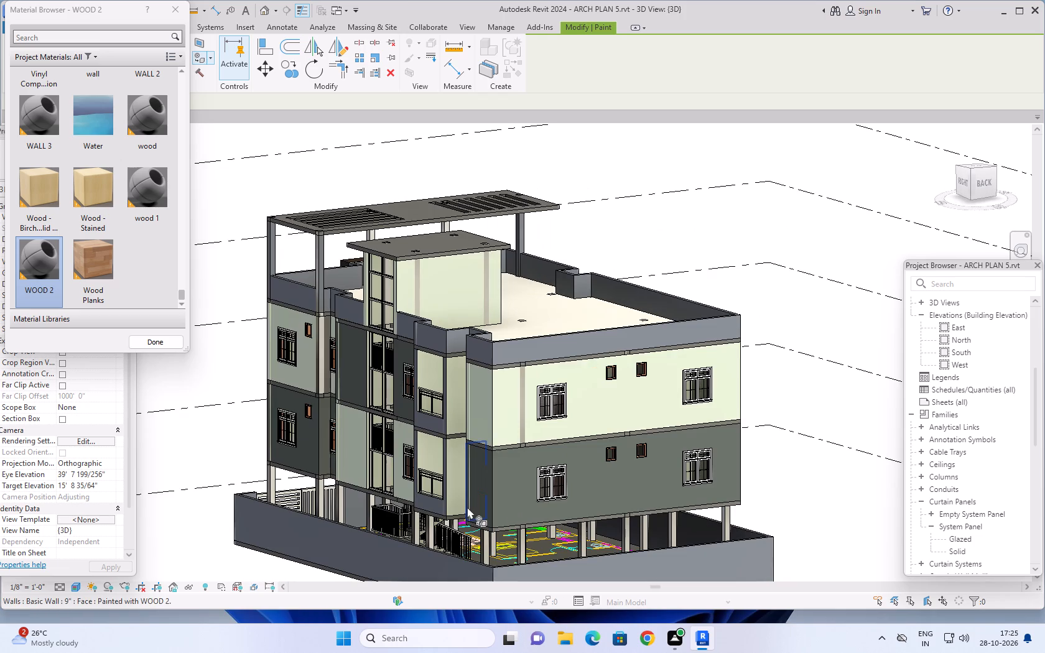
pyautogui.keyDown('shift'); pyautogui.moveTo(488, 497); pyautogui.dragTo(580, 478, button='middle'); pyautogui.keyUp('shift')
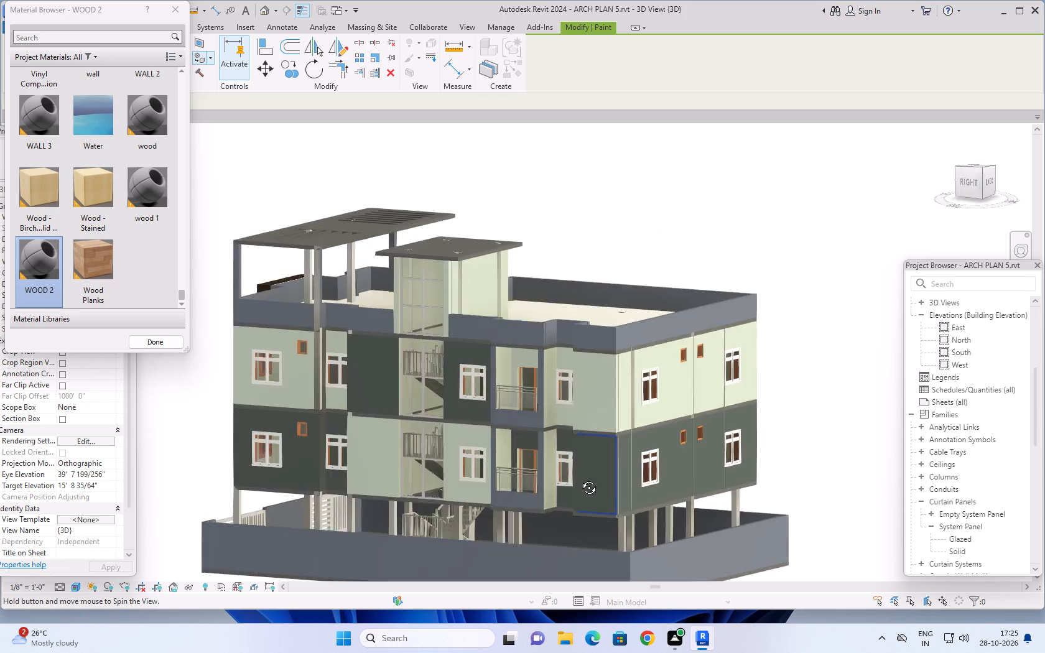
pyautogui.keyDown('shift'); pyautogui.moveTo(580, 478); pyautogui.dragTo(634, 466, button='middle'); pyautogui.keyUp('shift')
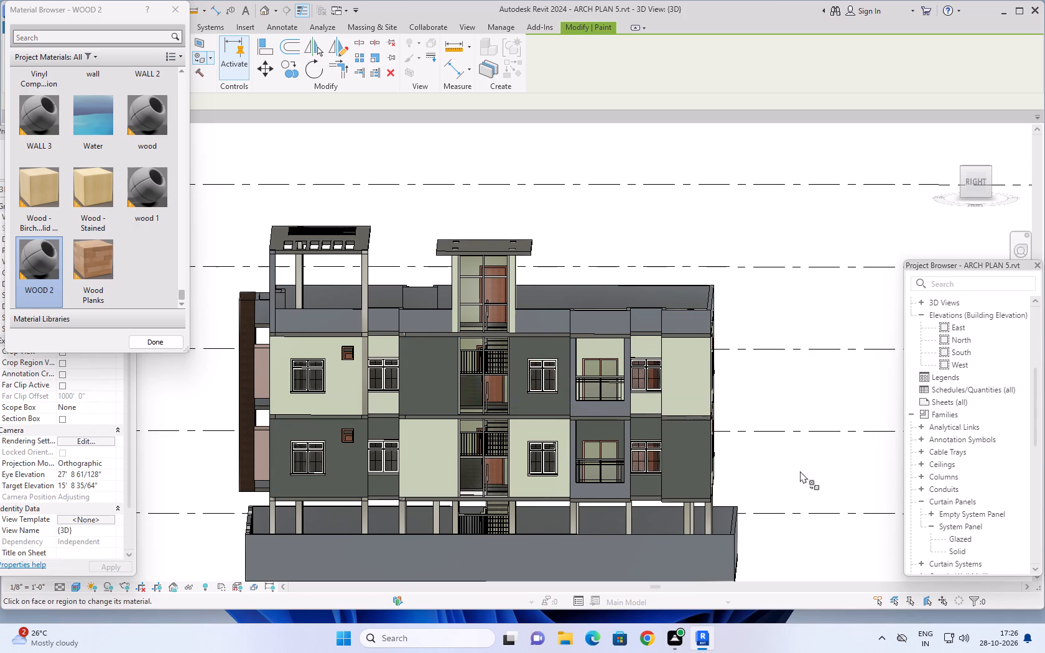
# Examine the building's right, back, left and front sides, then its front-left corner up close, for wall faces still needing paint.
pyautogui.moveTo(796, 471); pyautogui.dragTo(757, 488, button='middle')
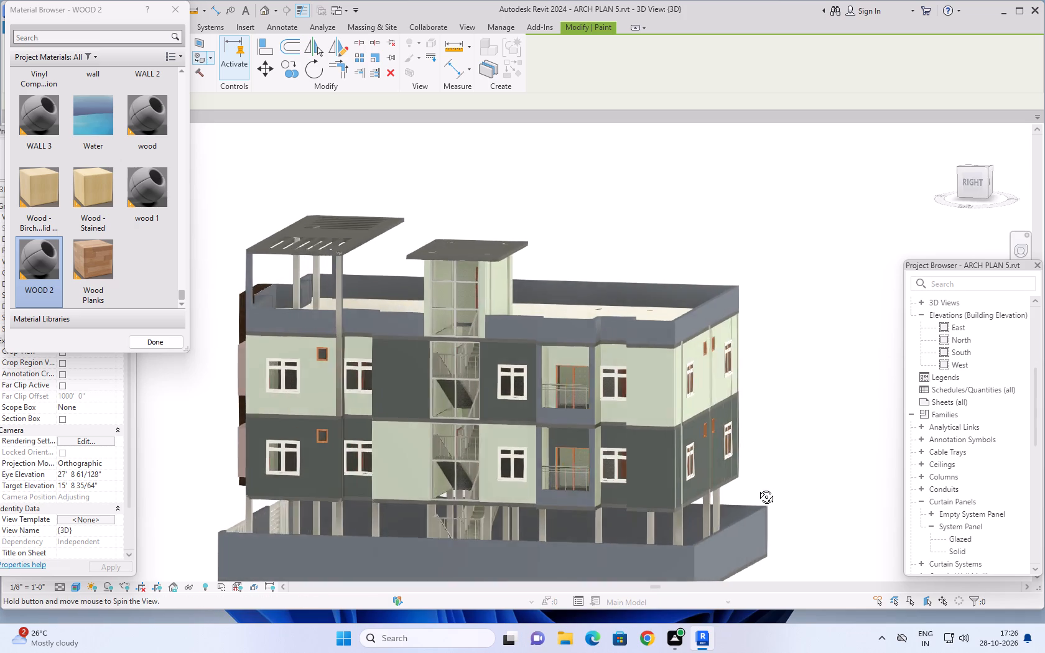
pyautogui.moveTo(757, 488); pyautogui.dragTo(705, 522, button='middle')
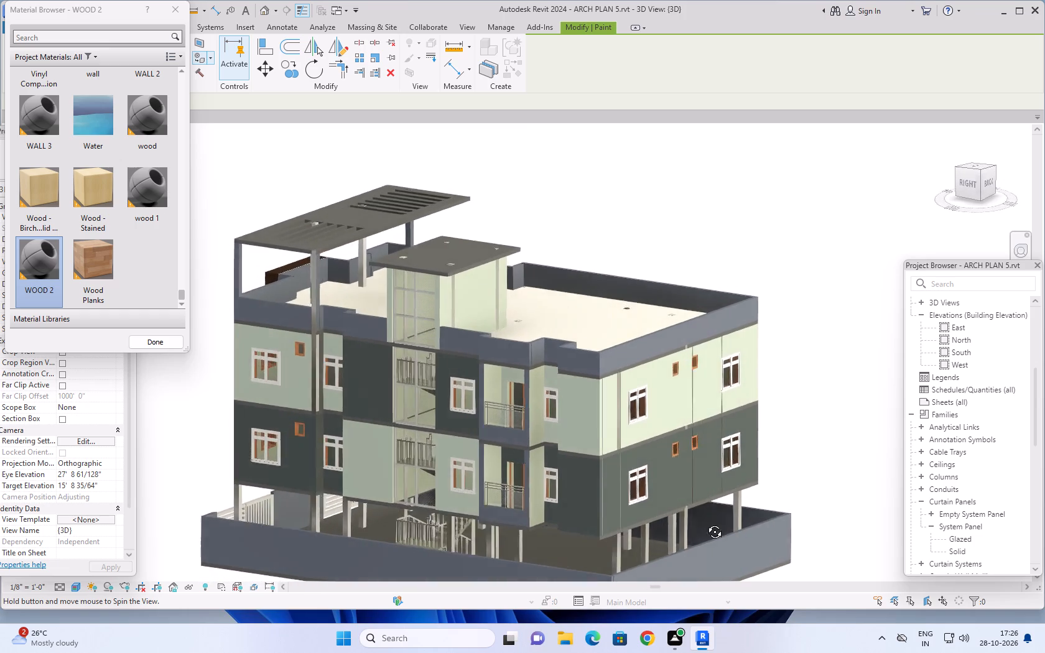
pyautogui.moveTo(705, 522); pyautogui.dragTo(328, 446, button='middle')
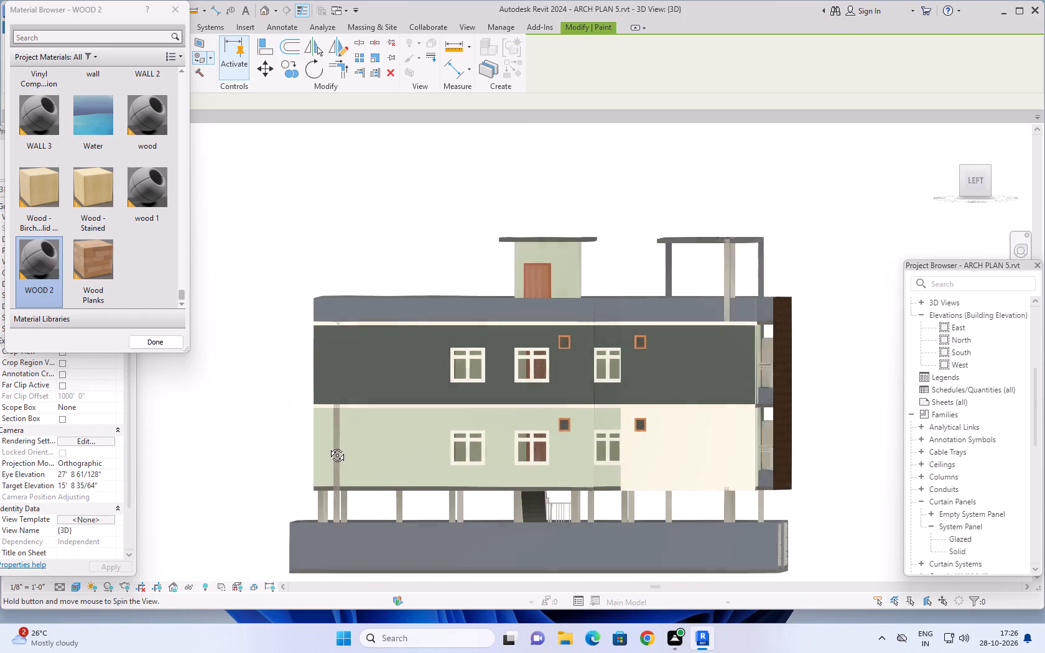
pyautogui.moveTo(328, 446); pyautogui.dragTo(318, 448, button='middle')
pyautogui.keyDown('shift'); pyautogui.scroll(1, 318, 448); pyautogui.keyUp('shift')
pyautogui.moveTo(852, 437); pyautogui.dragTo(811, 479, button='middle')
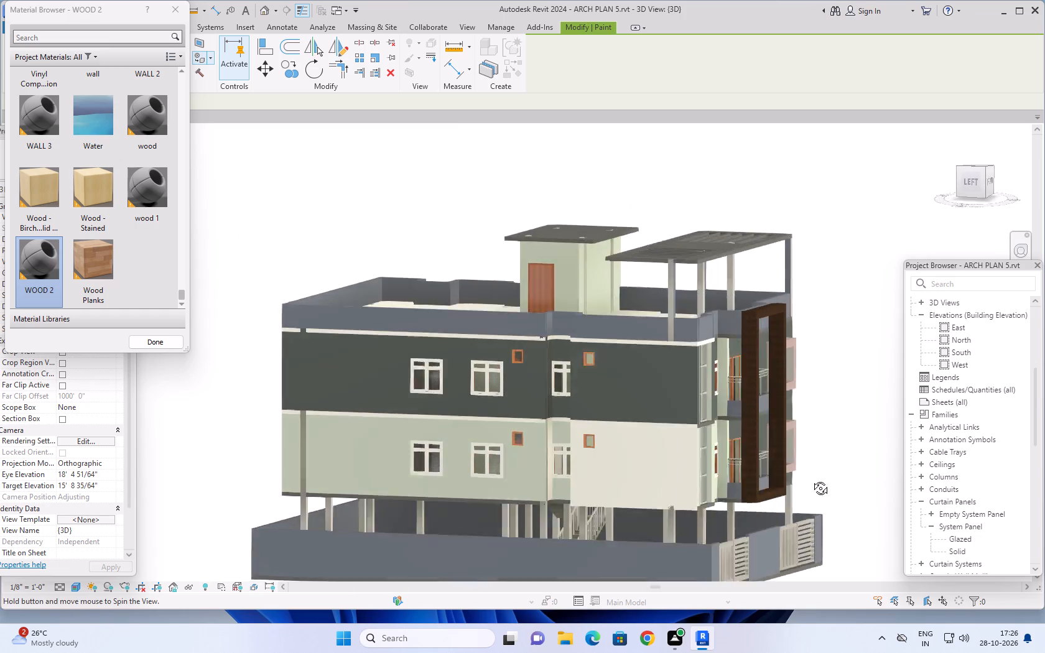
pyautogui.moveTo(811, 479); pyautogui.dragTo(671, 473, button='middle')
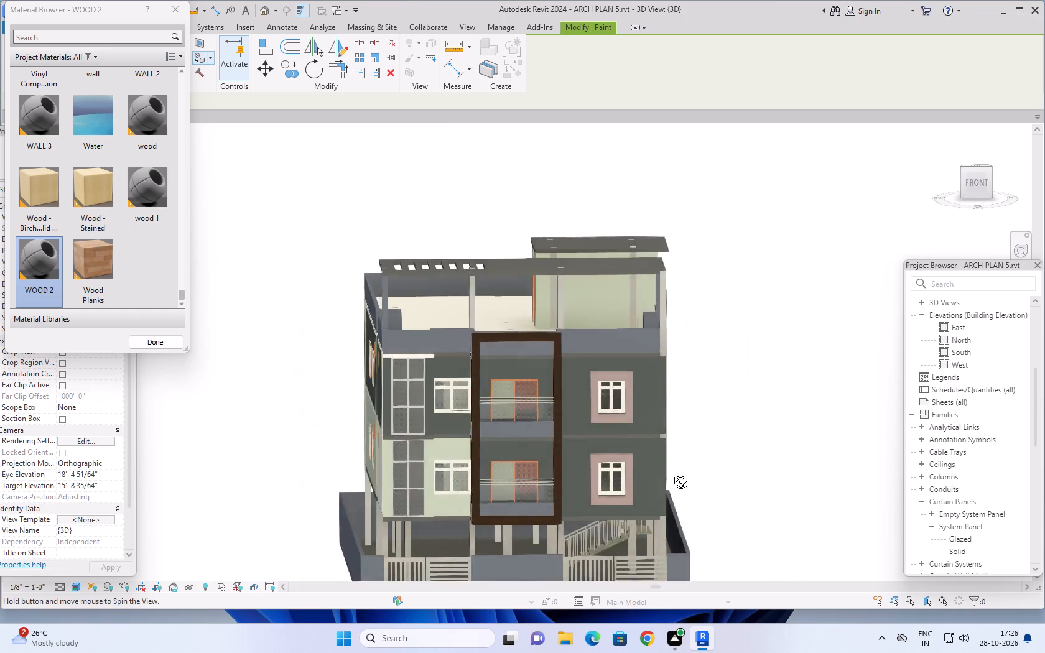
pyautogui.moveTo(671, 473); pyautogui.dragTo(758, 478, button='middle')
pyautogui.scroll(5, 797, 460)
pyautogui.moveTo(814, 448); pyautogui.dragTo(847, 419, button='middle')
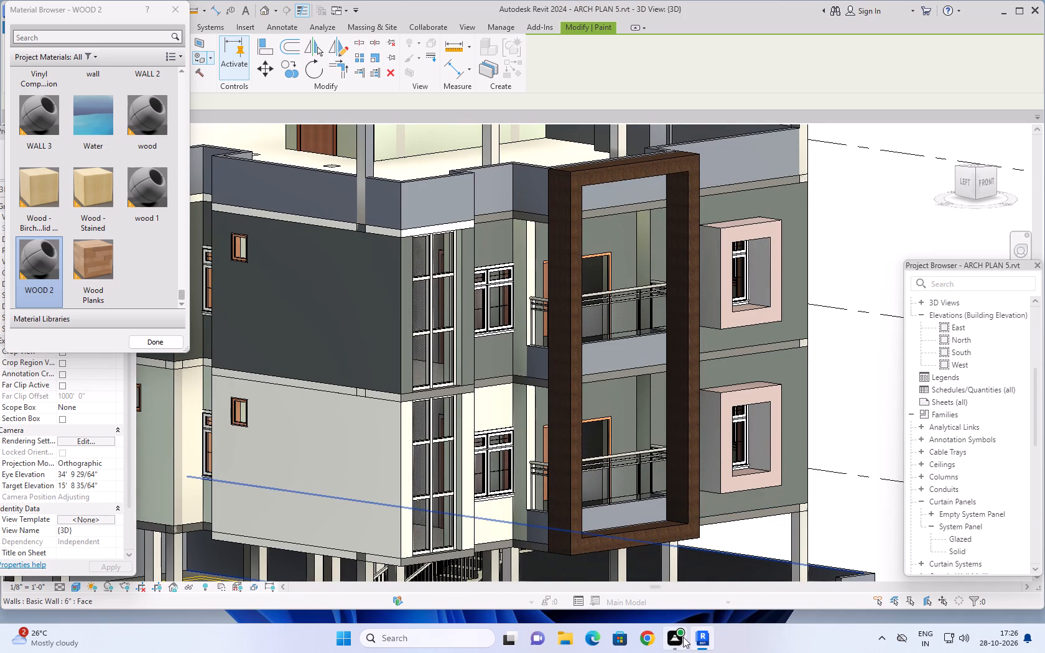
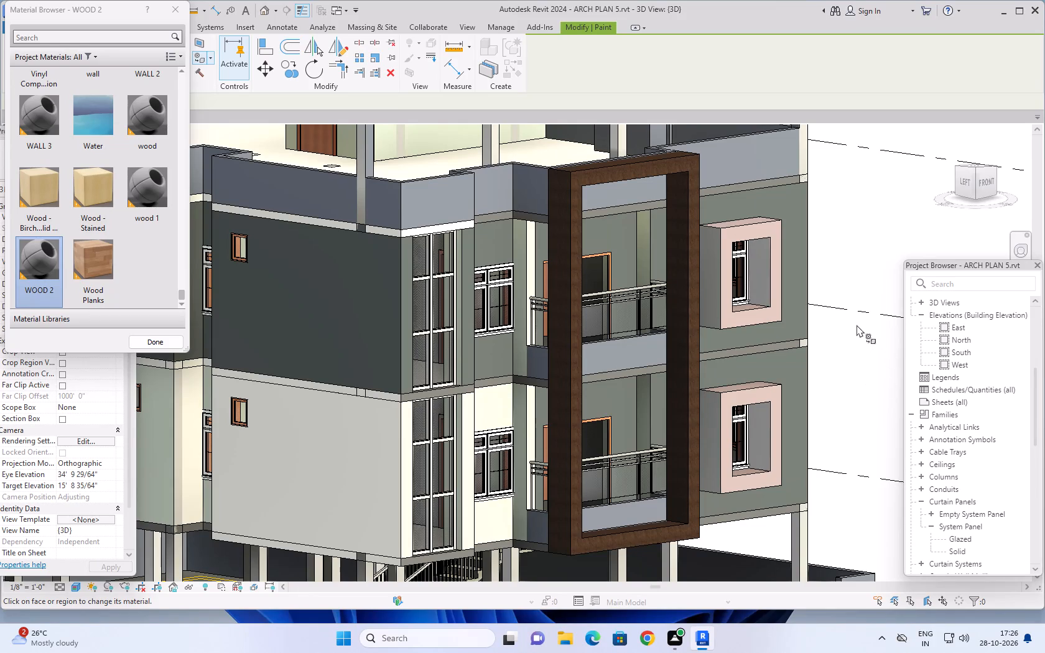
# Examine the building's front, right, back and left sides for wall faces still needing paint.
pyautogui.scroll(-1, 853, 327)
pyautogui.moveTo(850, 338); pyautogui.dragTo(825, 327, button='middle')
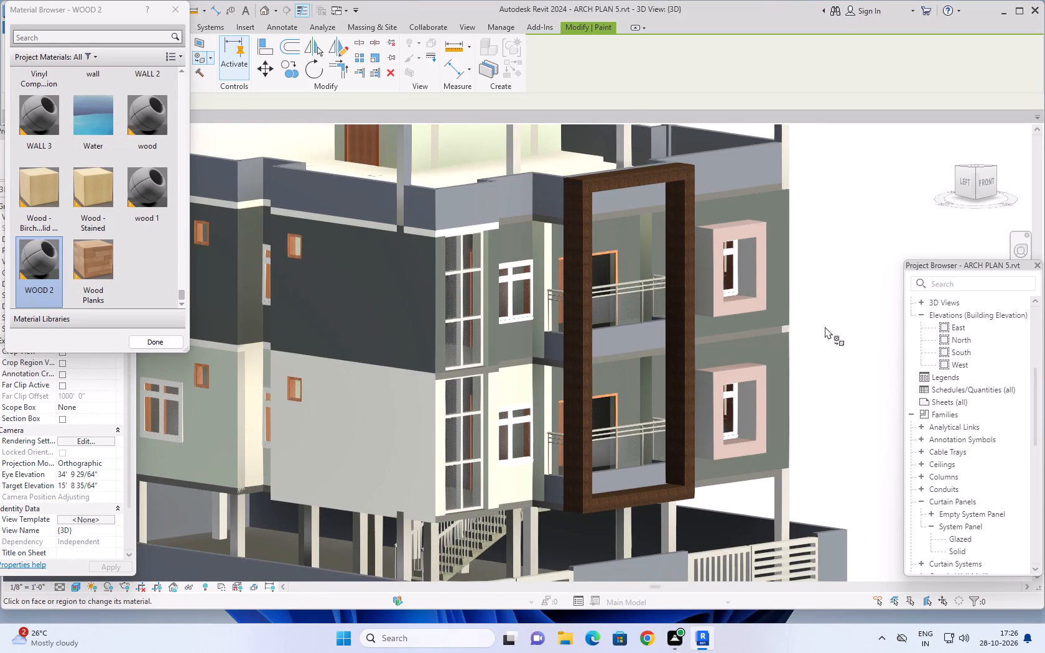
pyautogui.scroll(-1, 825, 327)
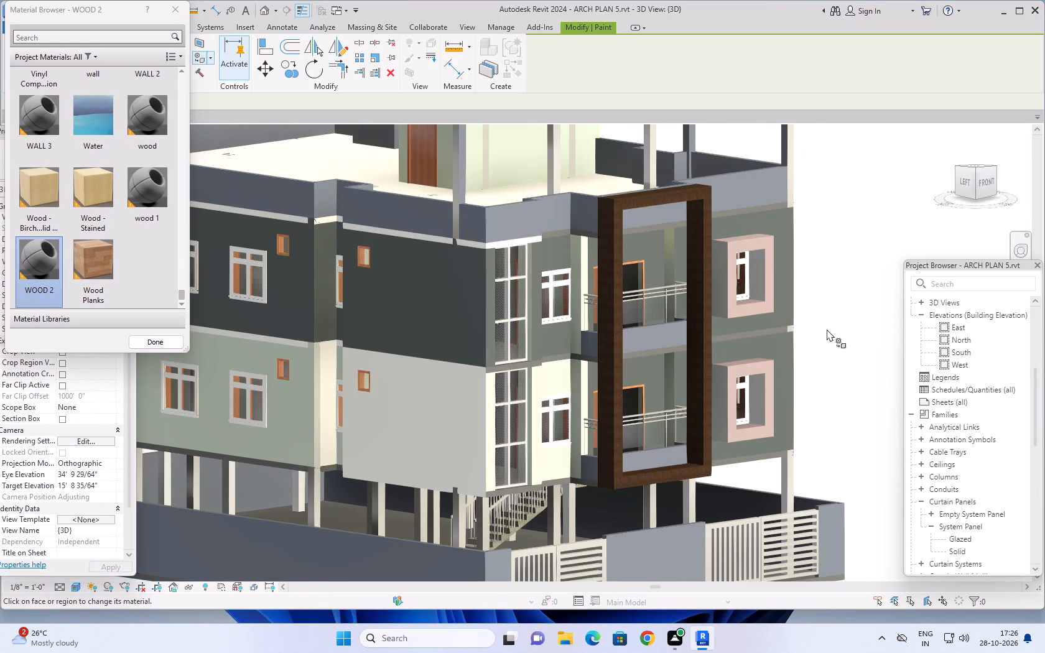
pyautogui.moveTo(827, 329); pyautogui.dragTo(824, 344, button='middle')
pyautogui.scroll(-2, 824, 342)
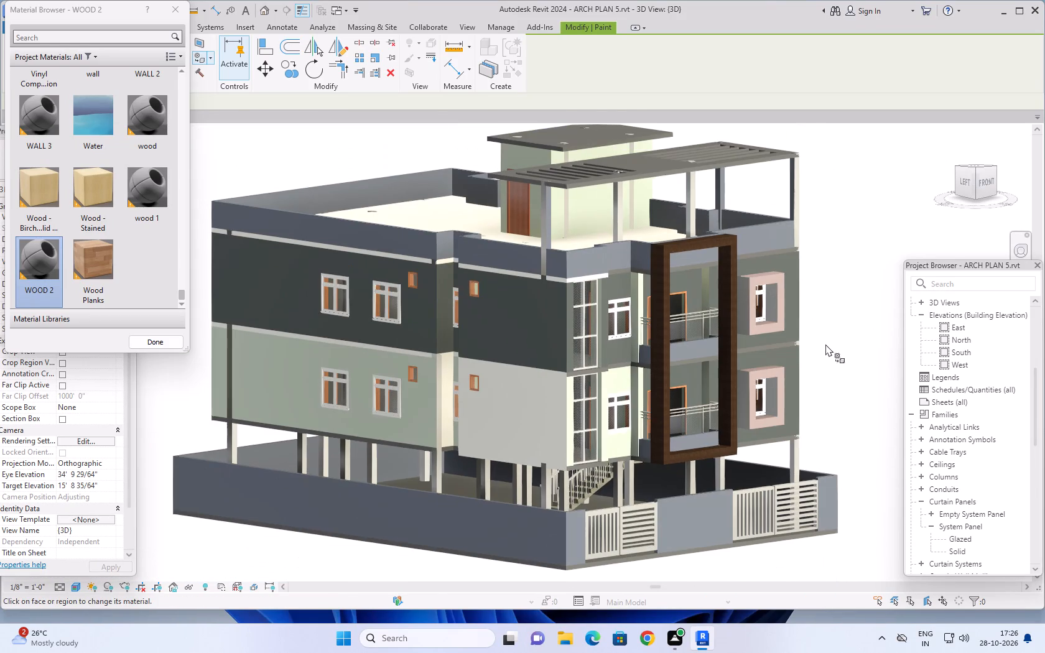
pyautogui.moveTo(825, 344); pyautogui.dragTo(817, 354, button='middle')
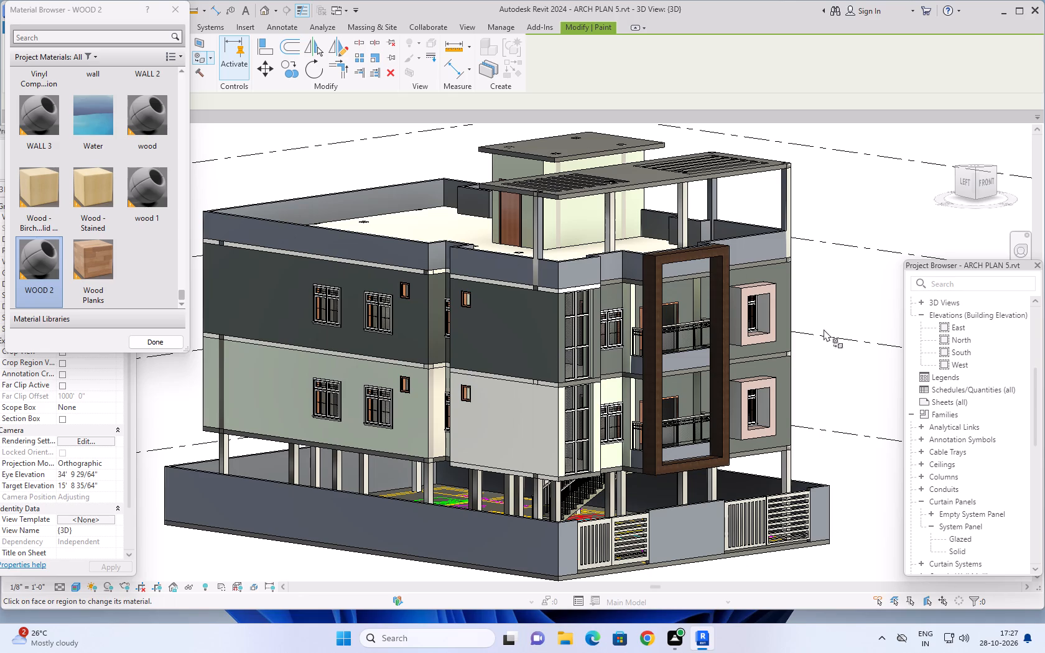
pyautogui.moveTo(833, 282); pyautogui.dragTo(806, 283, button='middle')
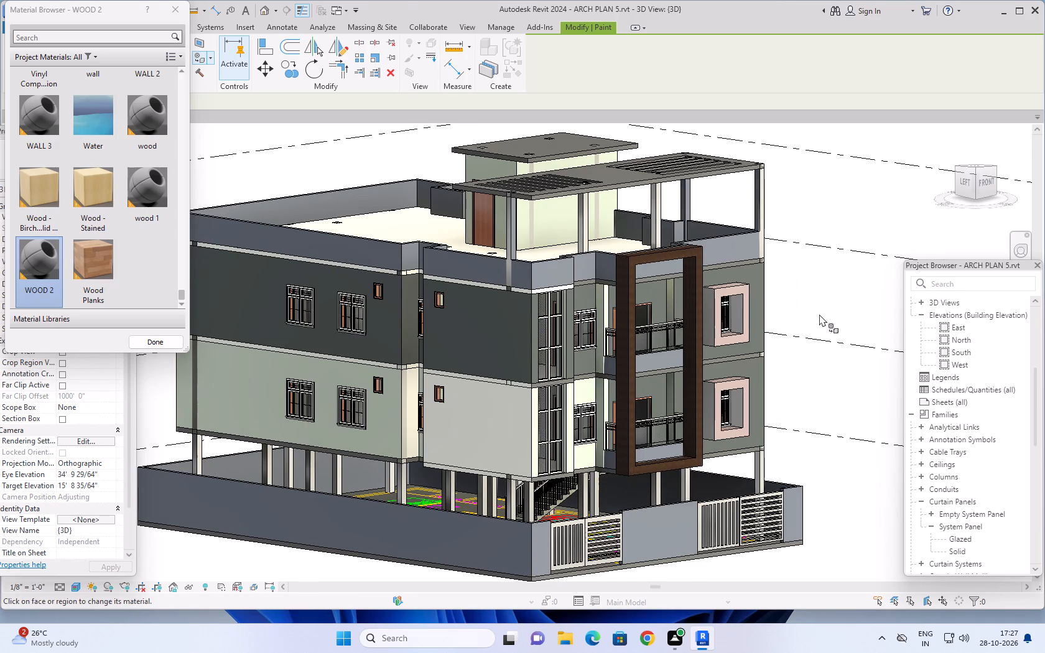
pyautogui.keyDown('shift'); pyautogui.moveTo(817, 356); pyautogui.dragTo(508, 327, button='middle'); pyautogui.keyUp('shift')
pyautogui.moveTo(746, 328); pyautogui.dragTo(756, 323, button='middle')
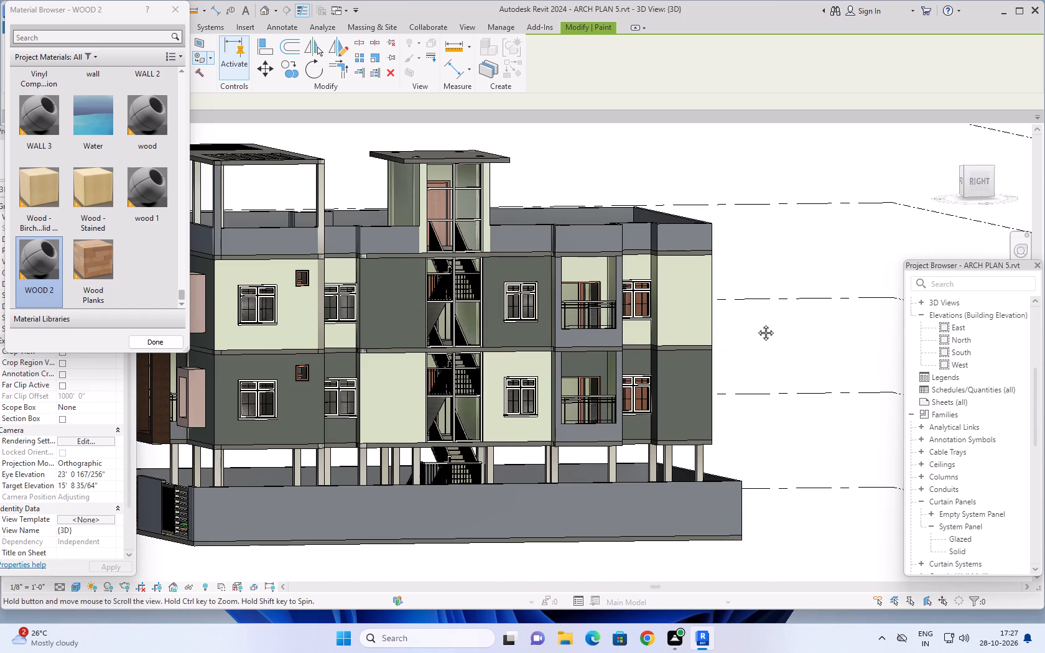
pyautogui.moveTo(756, 323); pyautogui.dragTo(810, 299, button='middle')
pyautogui.moveTo(811, 302); pyautogui.dragTo(608, 380, button='middle')
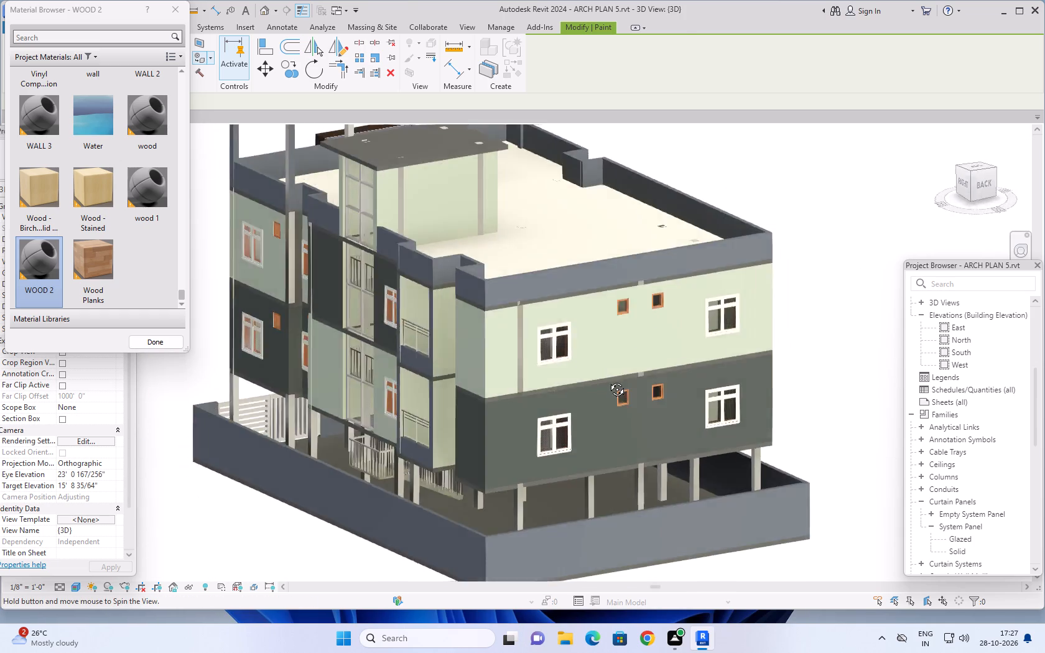
pyautogui.moveTo(608, 380); pyautogui.dragTo(513, 358, button='middle')
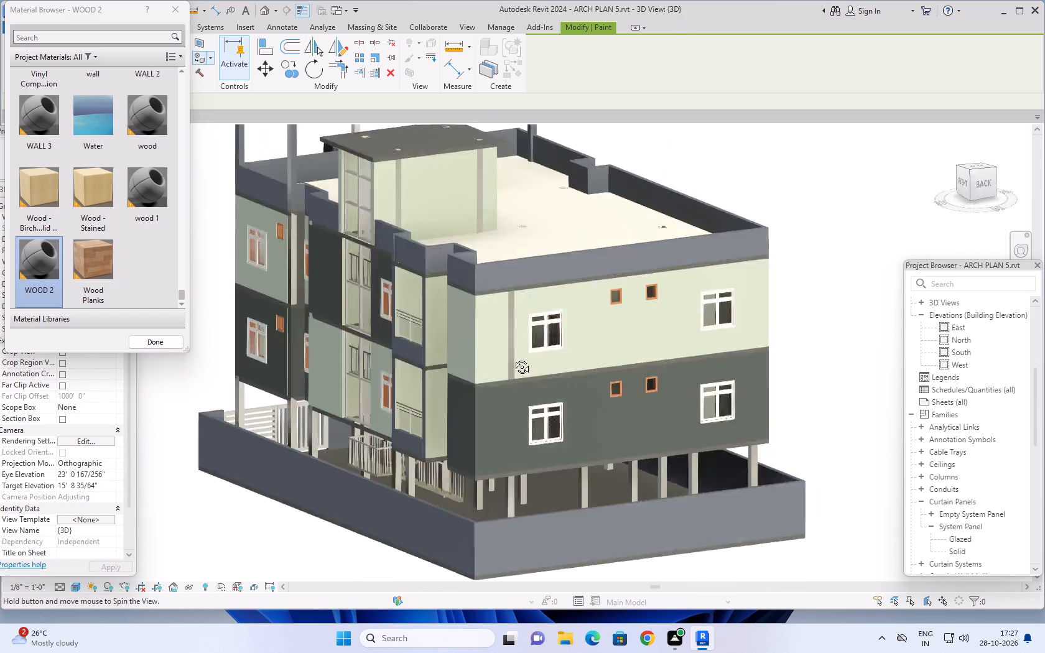
pyautogui.moveTo(513, 358); pyautogui.dragTo(465, 355, button='middle')
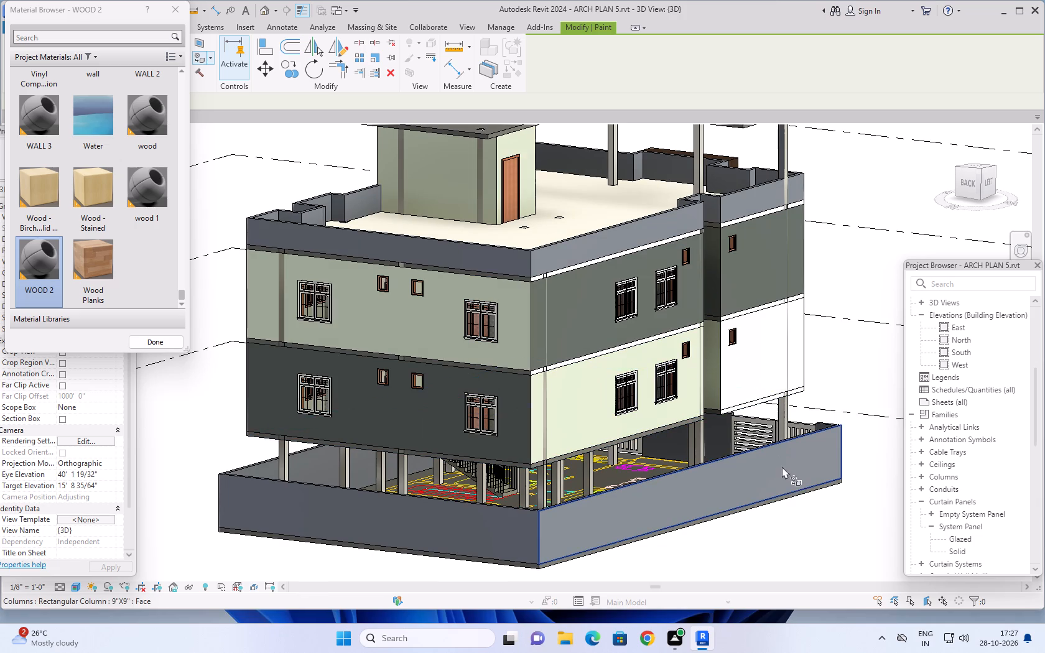
pyautogui.keyDown('shift'); pyautogui.moveTo(773, 494); pyautogui.dragTo(684, 483, button='middle'); pyautogui.keyUp('shift')
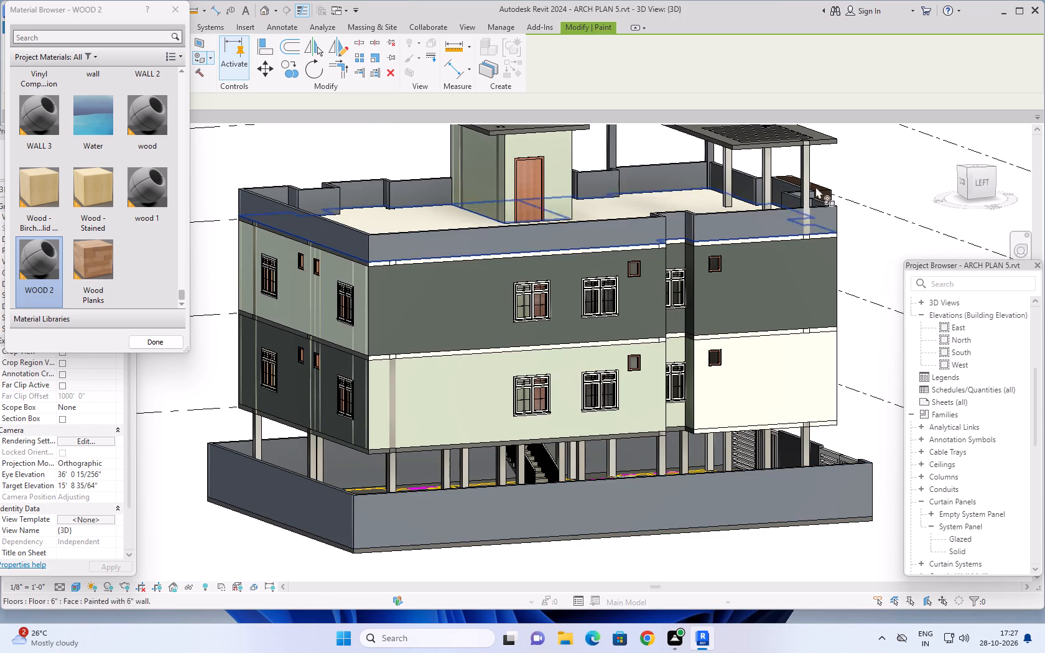
# Paint the left side's front lower-floor wall, its narrow end strip and the column face between them with the wall material.
pyautogui.scroll(1, 134, 203)
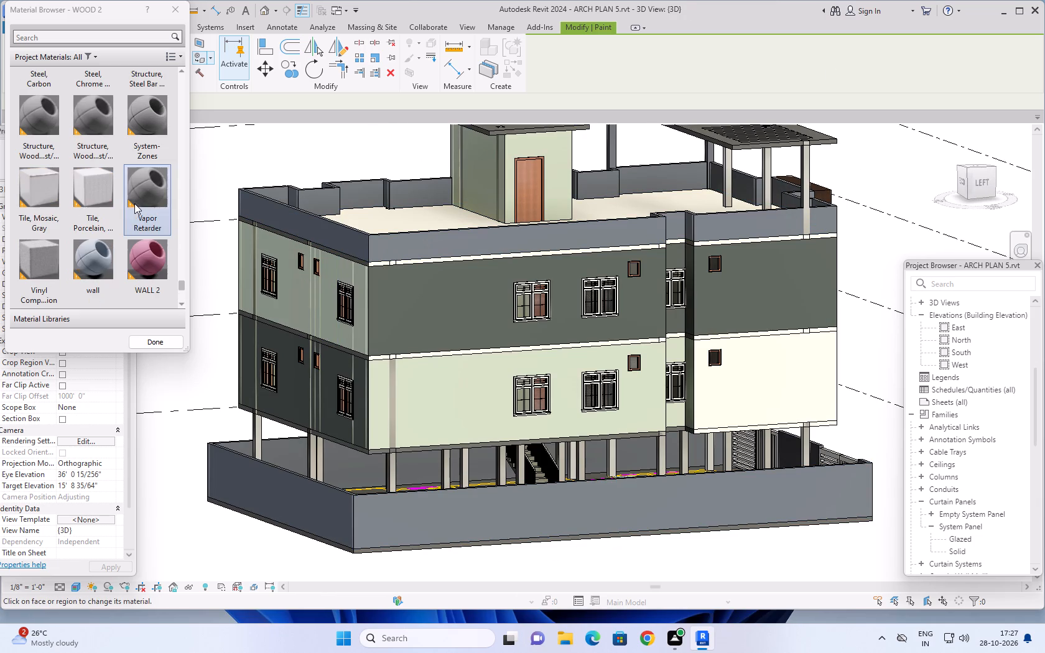
pyautogui.click(85, 264)
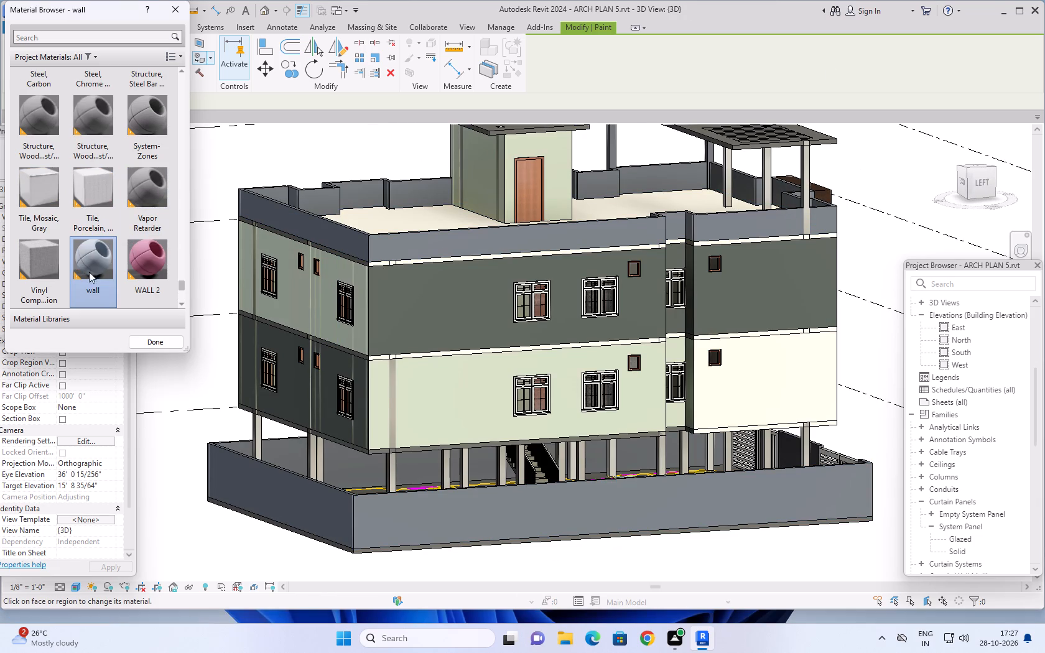
pyautogui.click(756, 394)
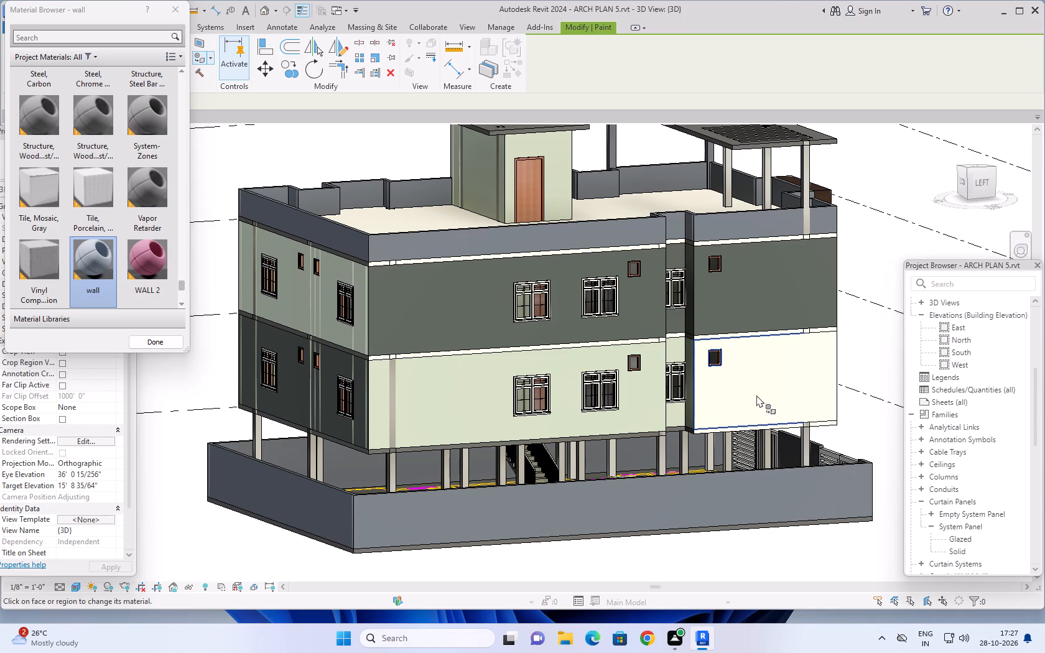
pyautogui.click(817, 388)
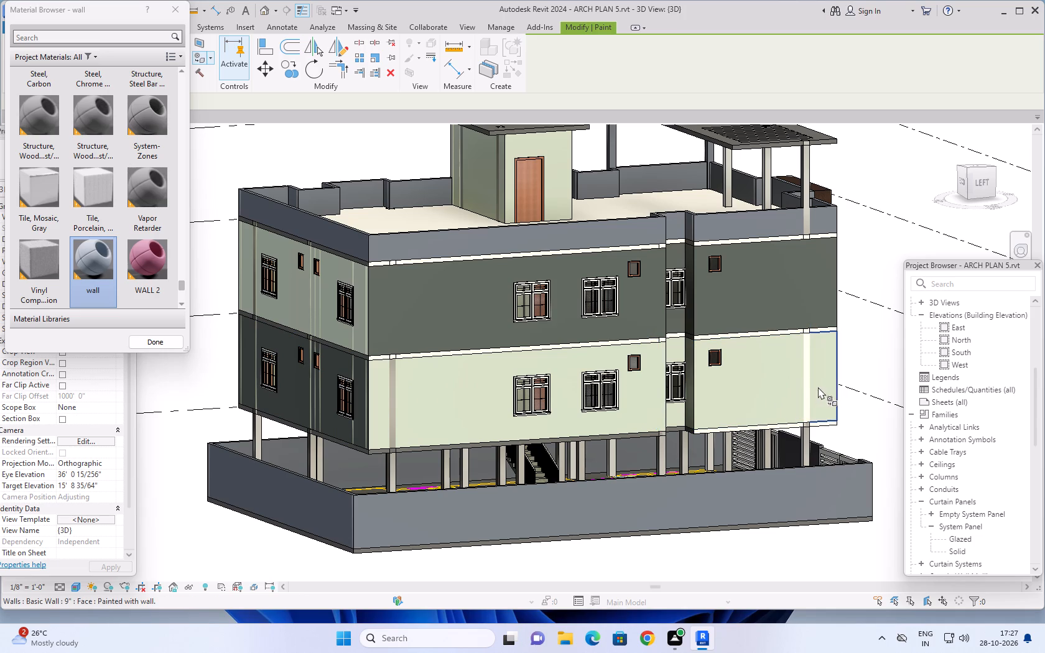
pyautogui.click(806, 366)
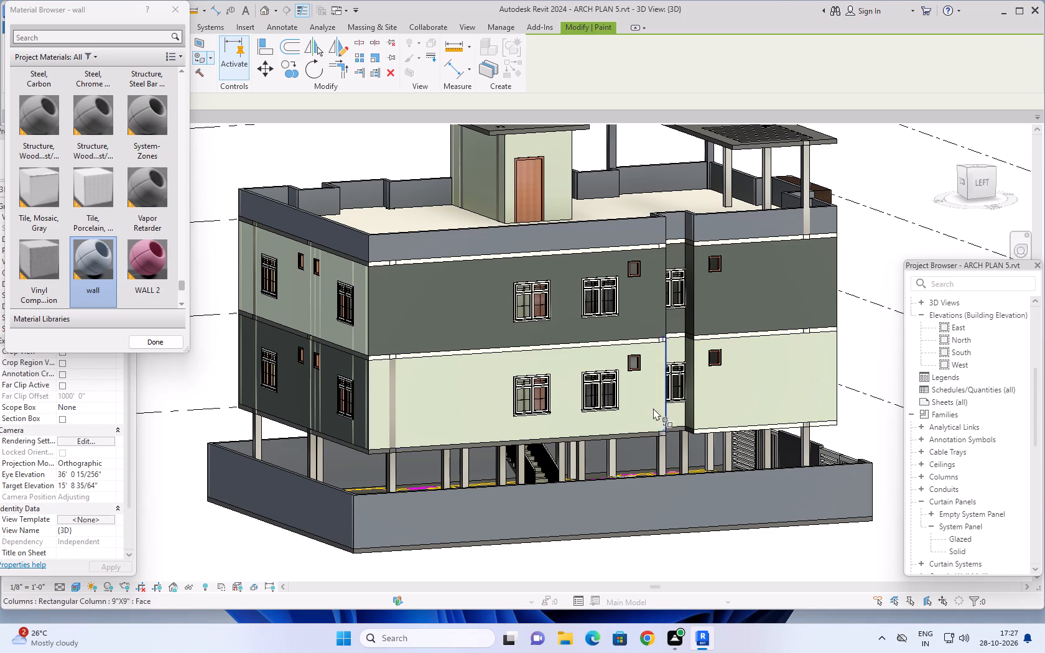
# Paint the front-facing return wall faces at the left side's lower-floor recess with the wall material.
pyautogui.scroll(5, 682, 358)
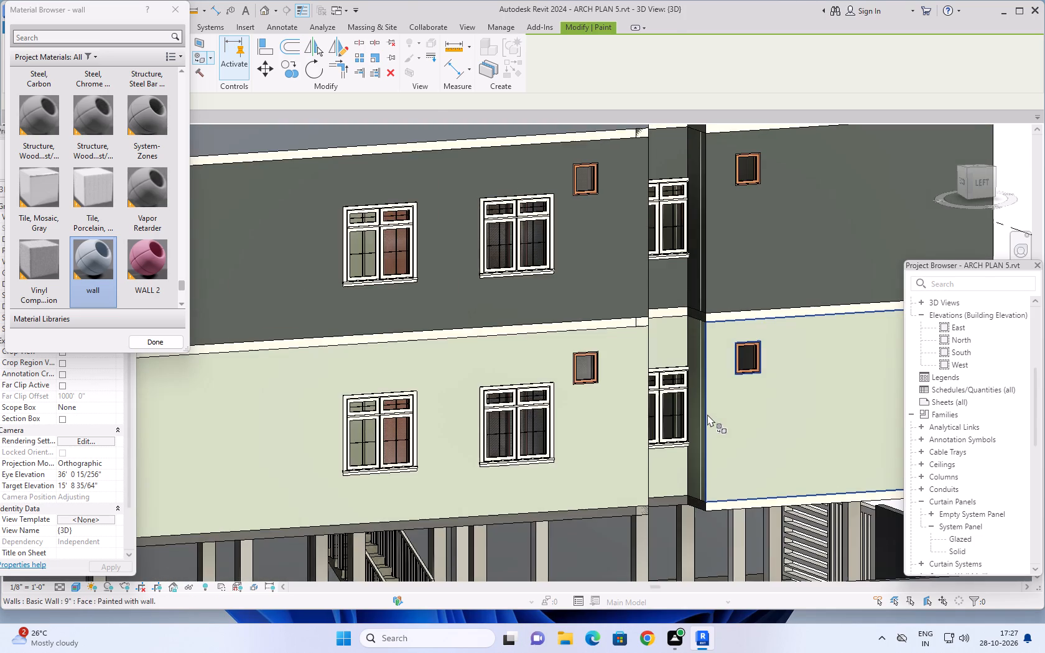
pyautogui.keyDown('shift'); pyautogui.moveTo(707, 414); pyautogui.dragTo(546, 437, button='middle'); pyautogui.keyUp('shift')
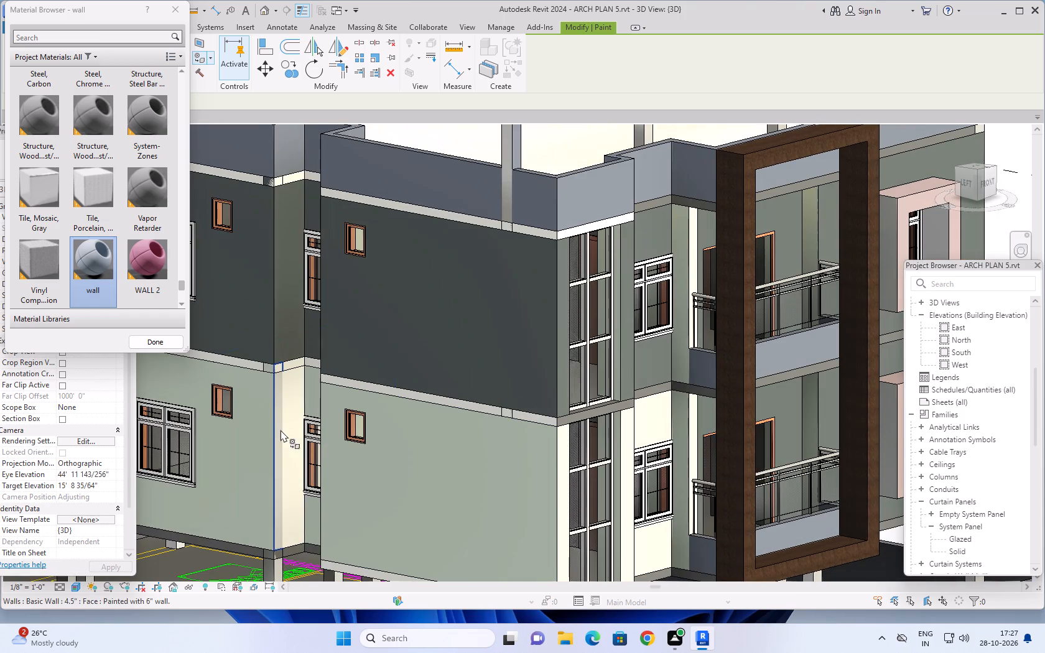
pyautogui.click(282, 429)
pyautogui.click(287, 425)
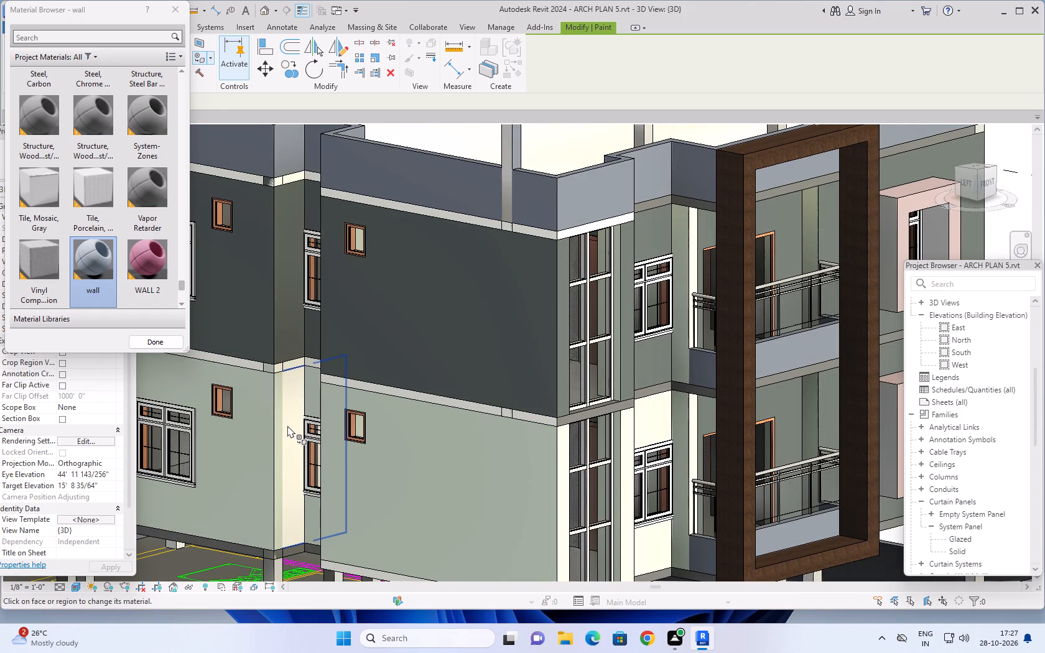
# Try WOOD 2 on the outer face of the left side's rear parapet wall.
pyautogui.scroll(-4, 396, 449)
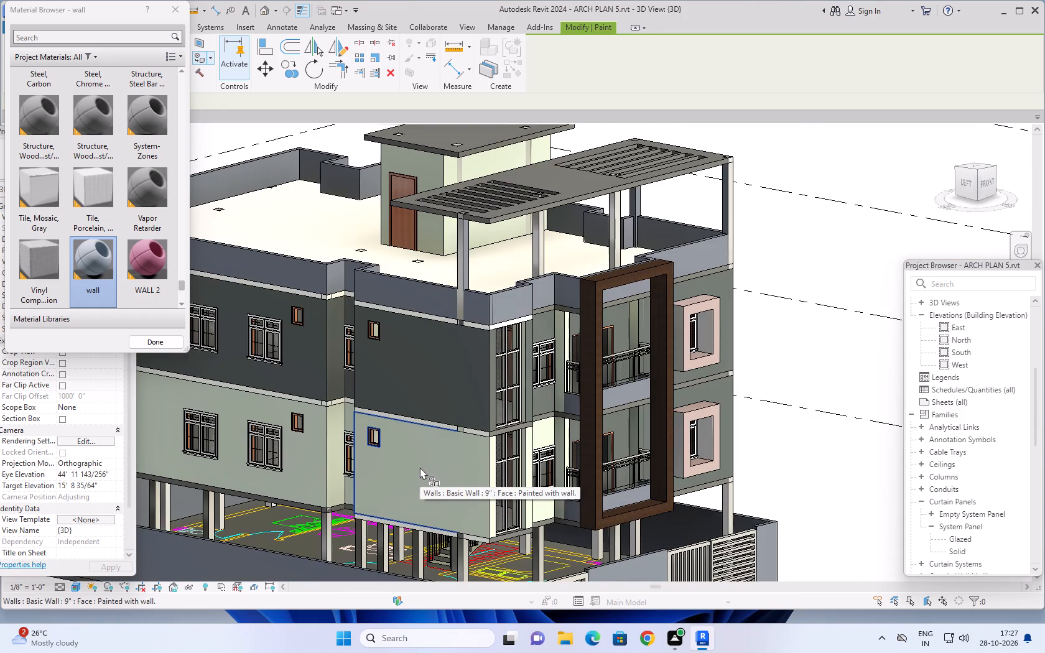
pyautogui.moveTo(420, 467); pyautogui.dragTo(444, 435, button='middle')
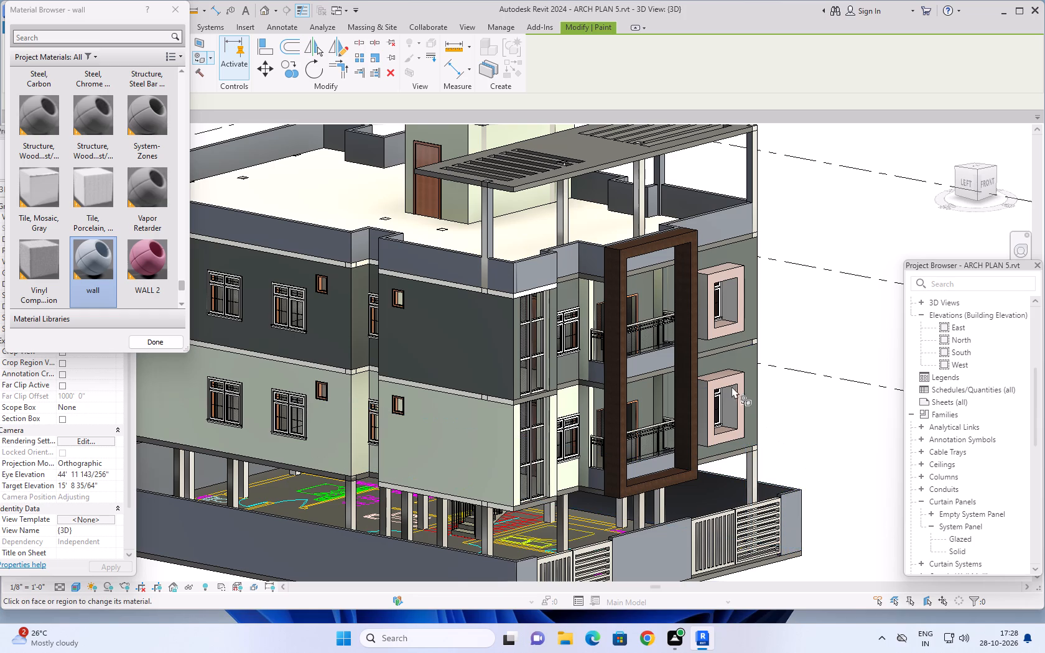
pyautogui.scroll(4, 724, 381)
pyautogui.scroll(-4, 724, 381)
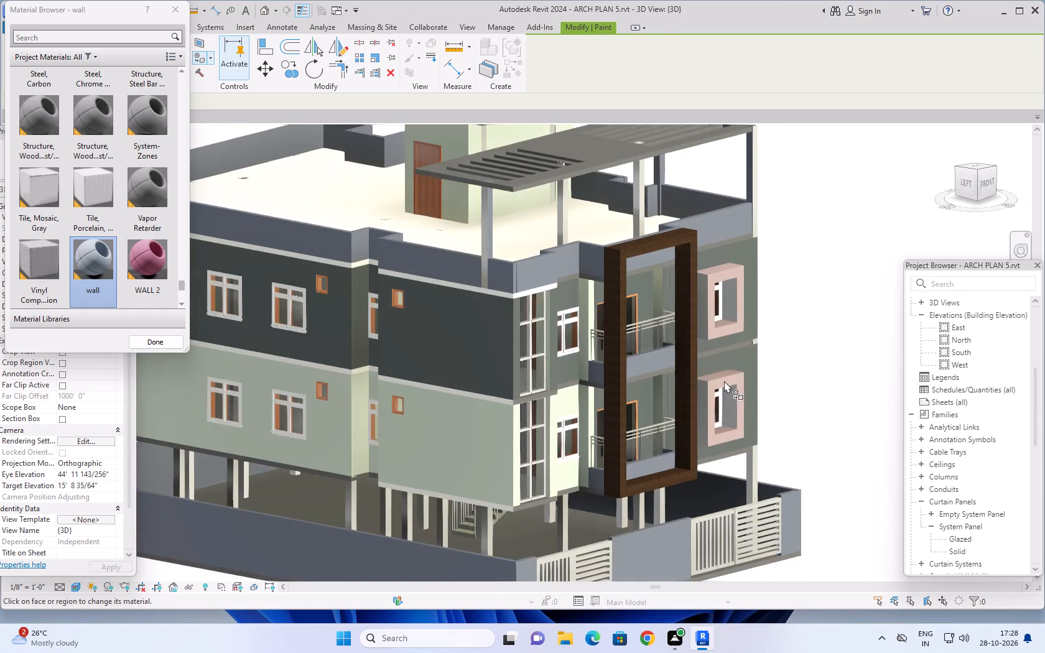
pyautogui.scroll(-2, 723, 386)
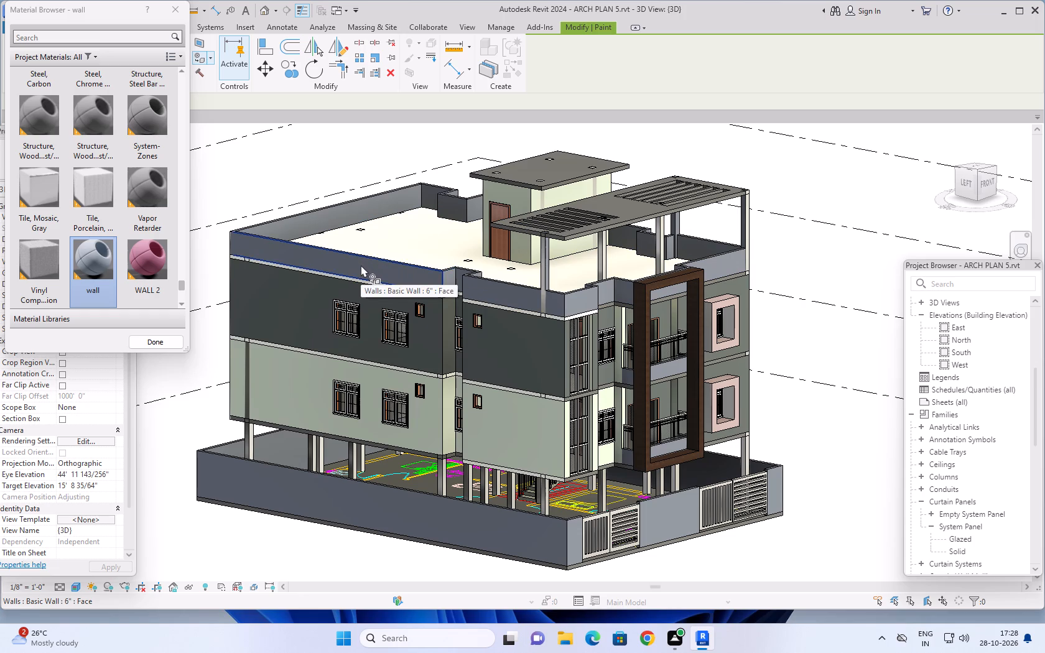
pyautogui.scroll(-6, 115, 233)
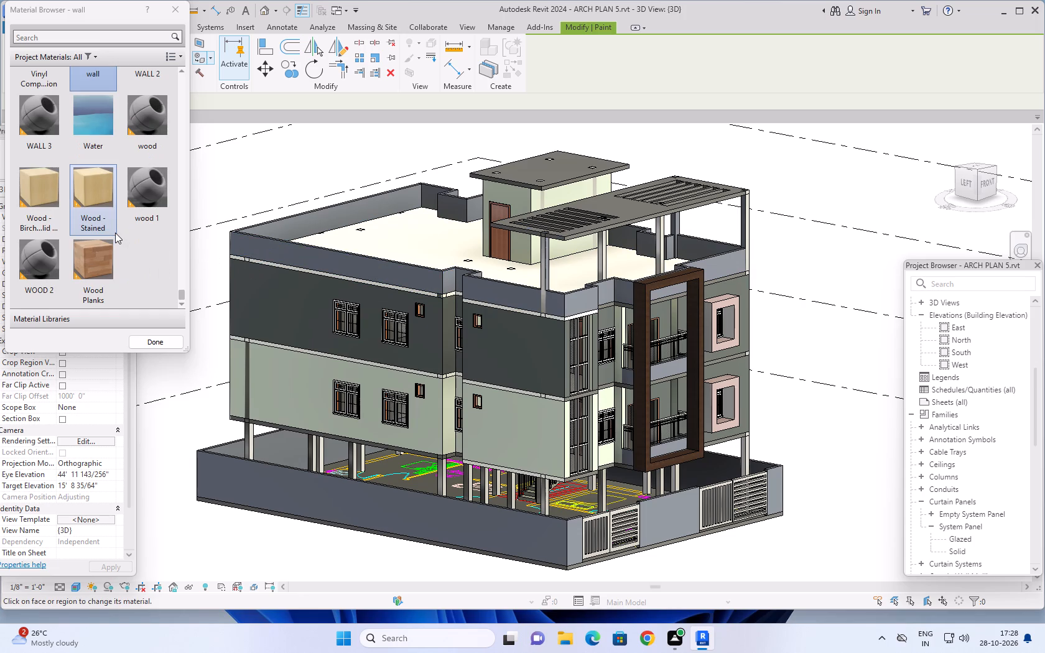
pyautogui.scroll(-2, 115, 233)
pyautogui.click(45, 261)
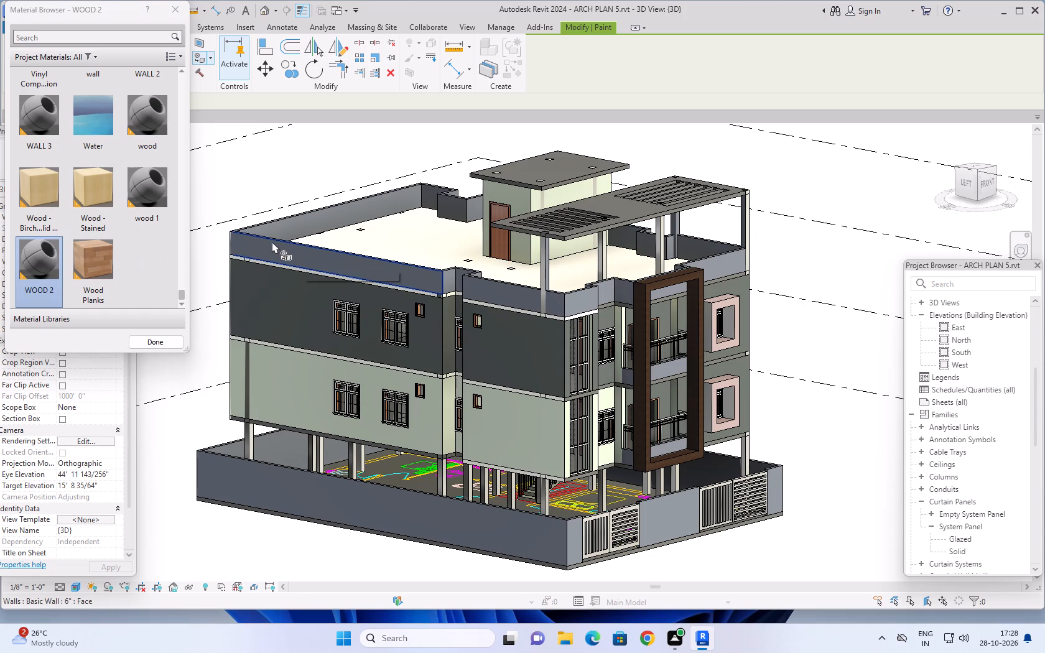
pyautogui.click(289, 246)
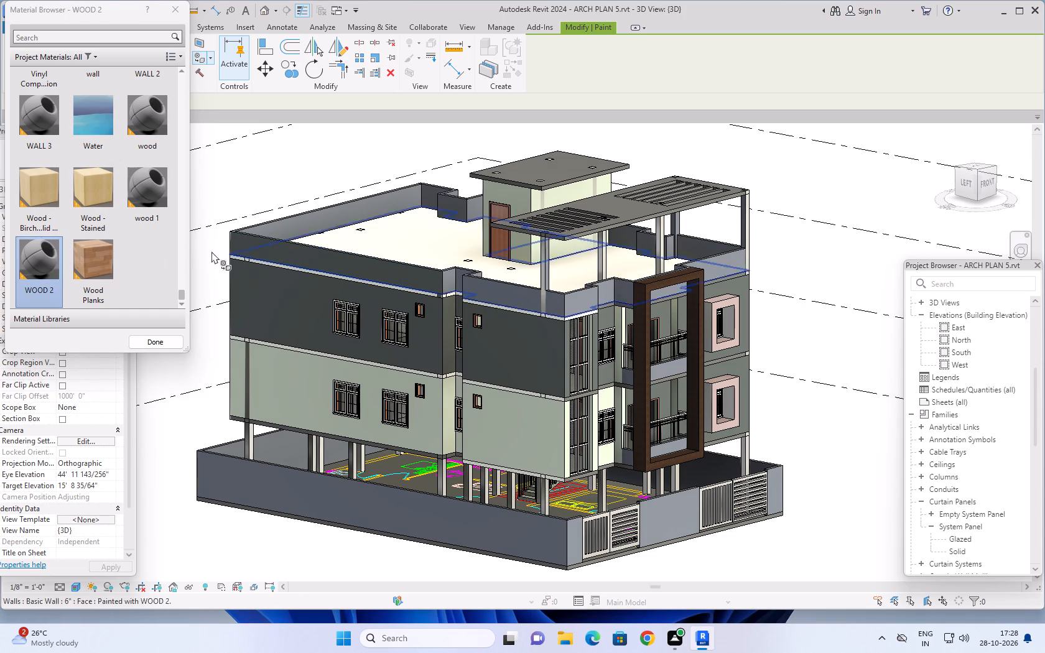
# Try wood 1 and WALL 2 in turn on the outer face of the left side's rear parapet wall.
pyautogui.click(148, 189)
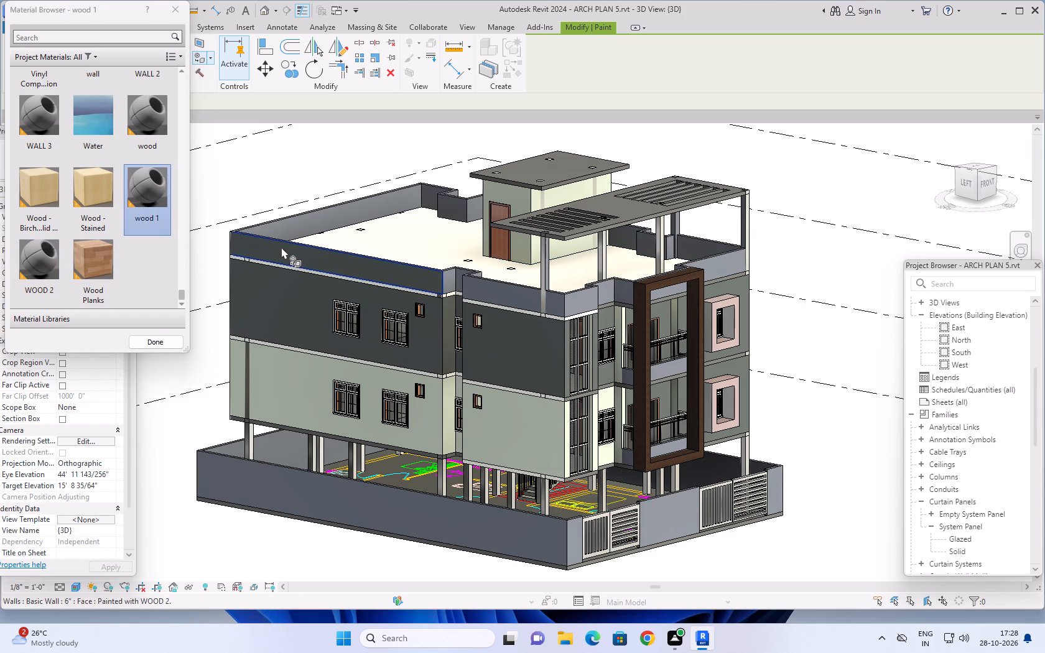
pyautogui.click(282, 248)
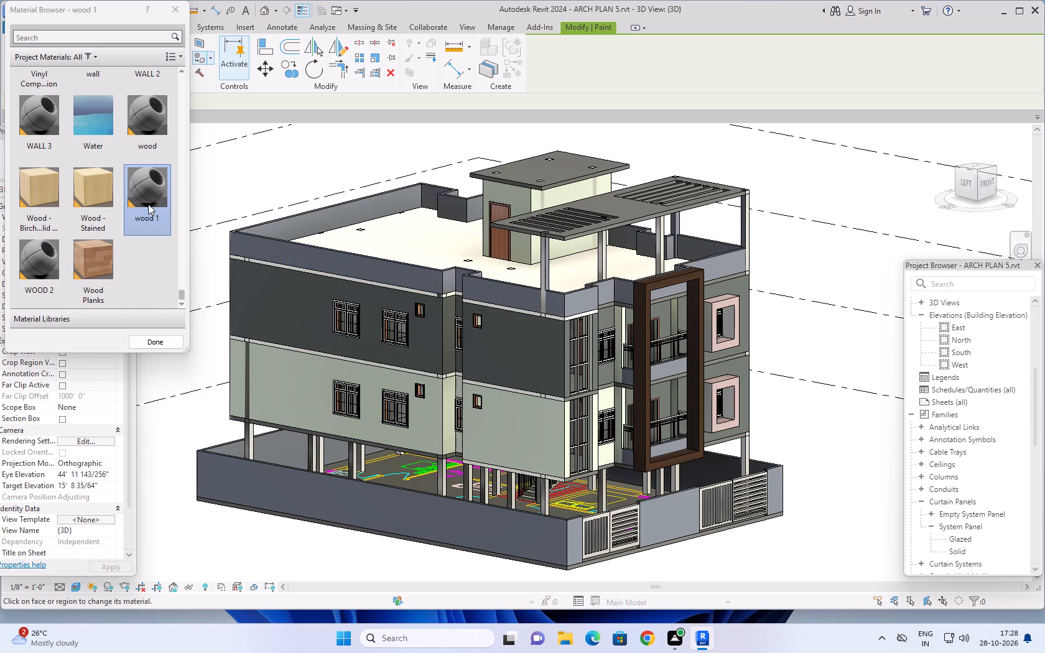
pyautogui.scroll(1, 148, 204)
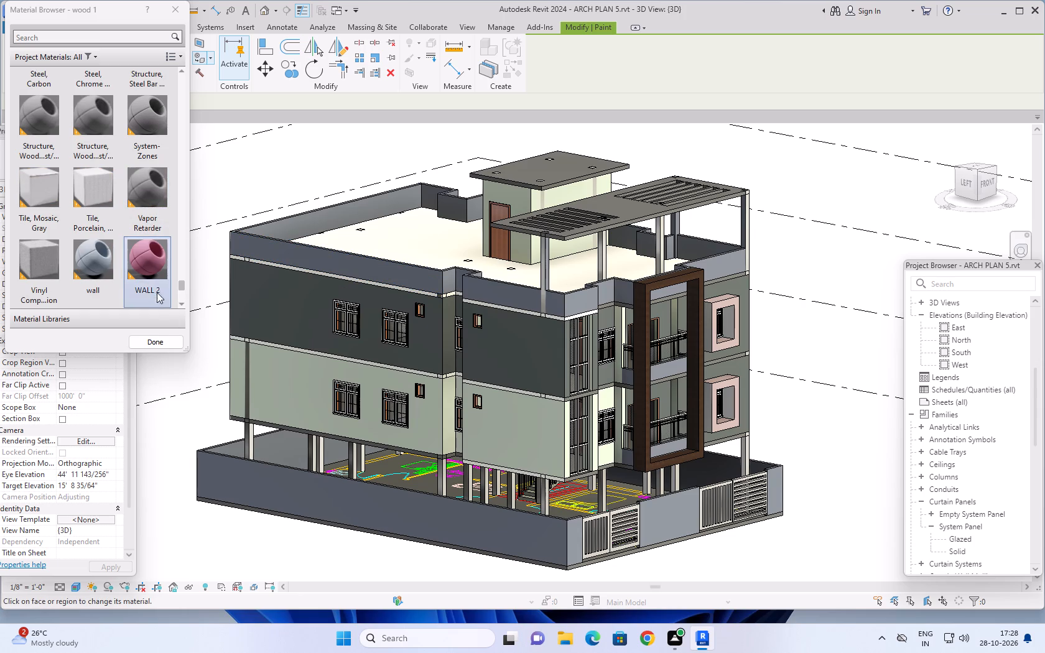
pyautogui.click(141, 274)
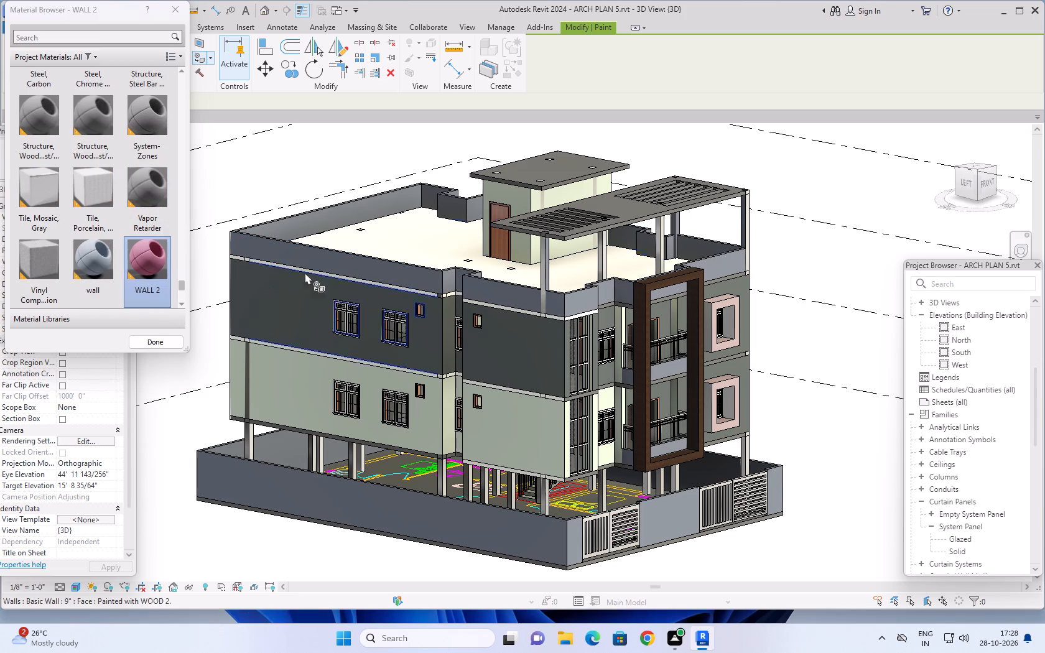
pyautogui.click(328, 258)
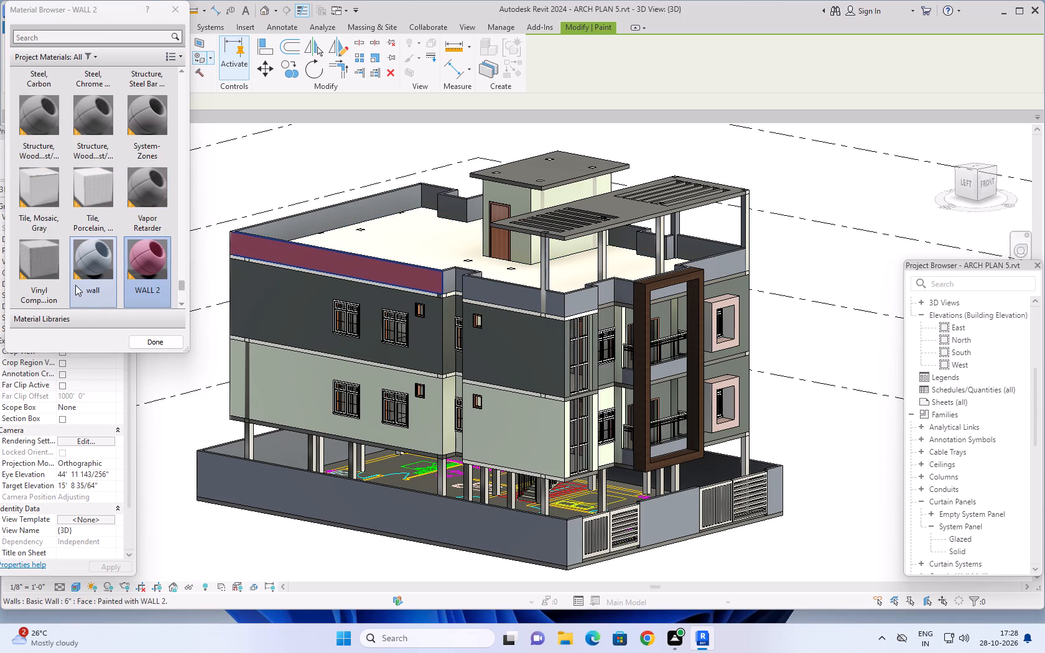
# Repaint the outer face of the left side's rear parapet wall with wood 1.
pyautogui.scroll(-1, 142, 258)
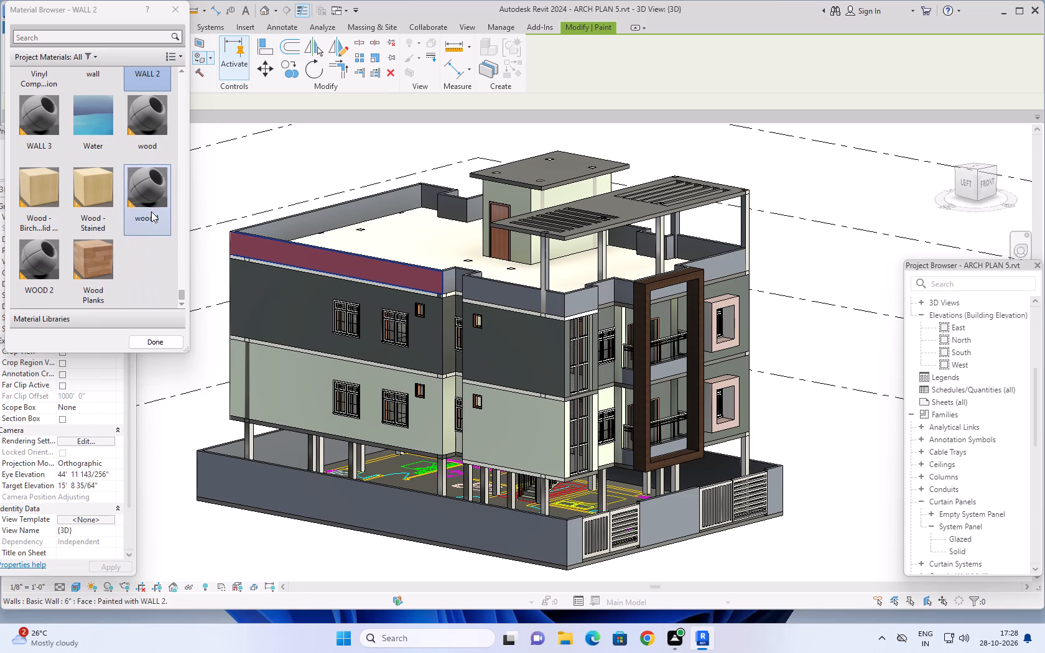
pyautogui.click(153, 208)
pyautogui.click(305, 253)
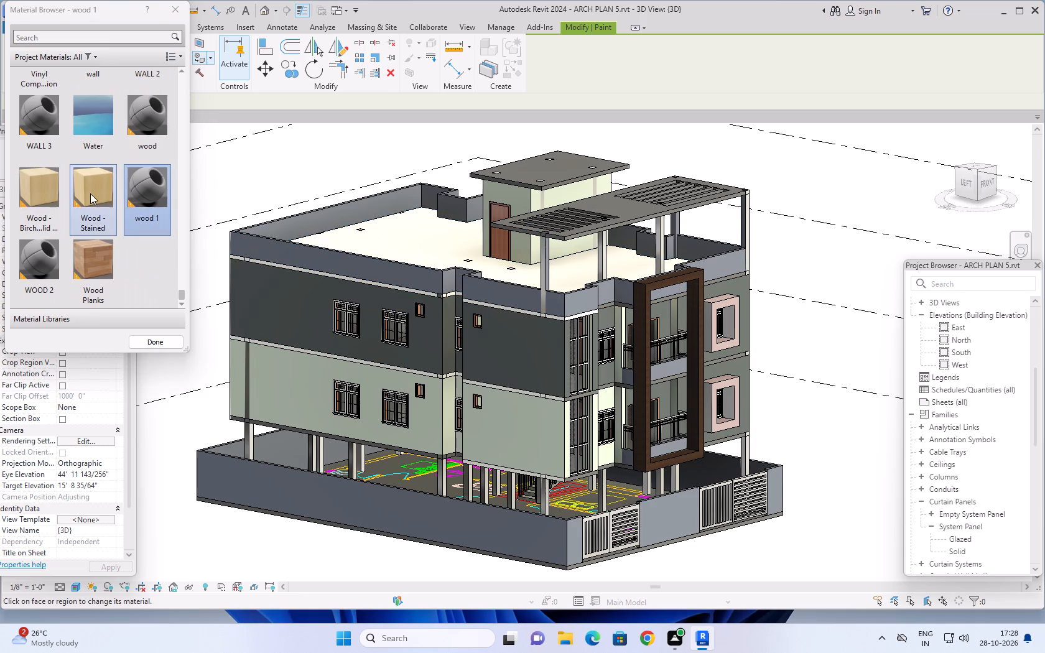
# Repaint the outer face of the left side's rear parapet wall with the COFFEE BROWN material.
pyautogui.scroll(5, 124, 178)
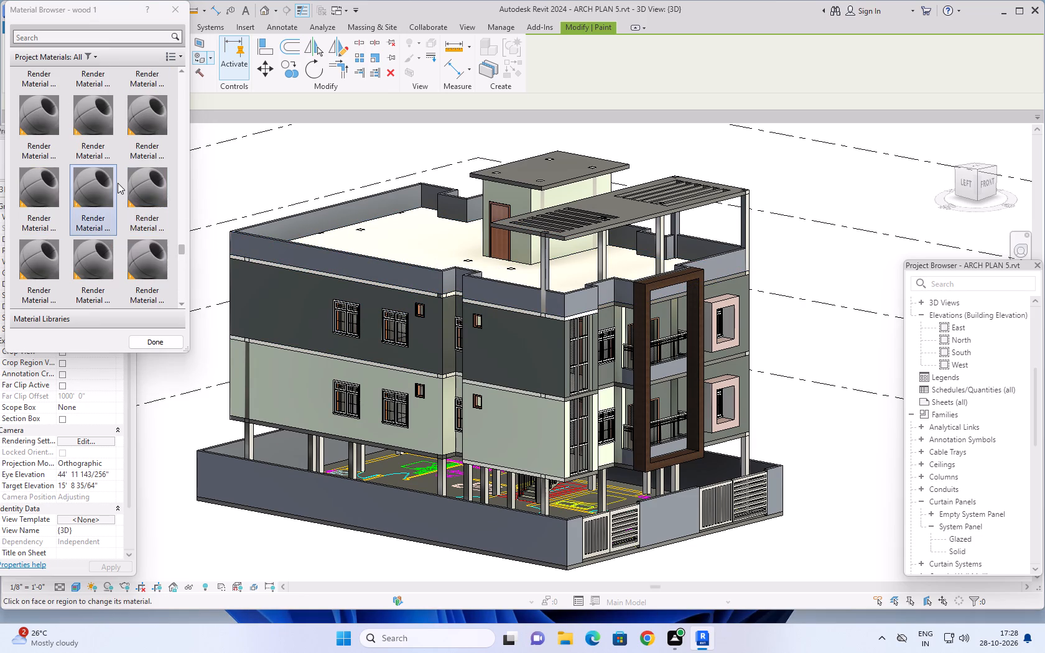
pyautogui.scroll(13, 118, 183)
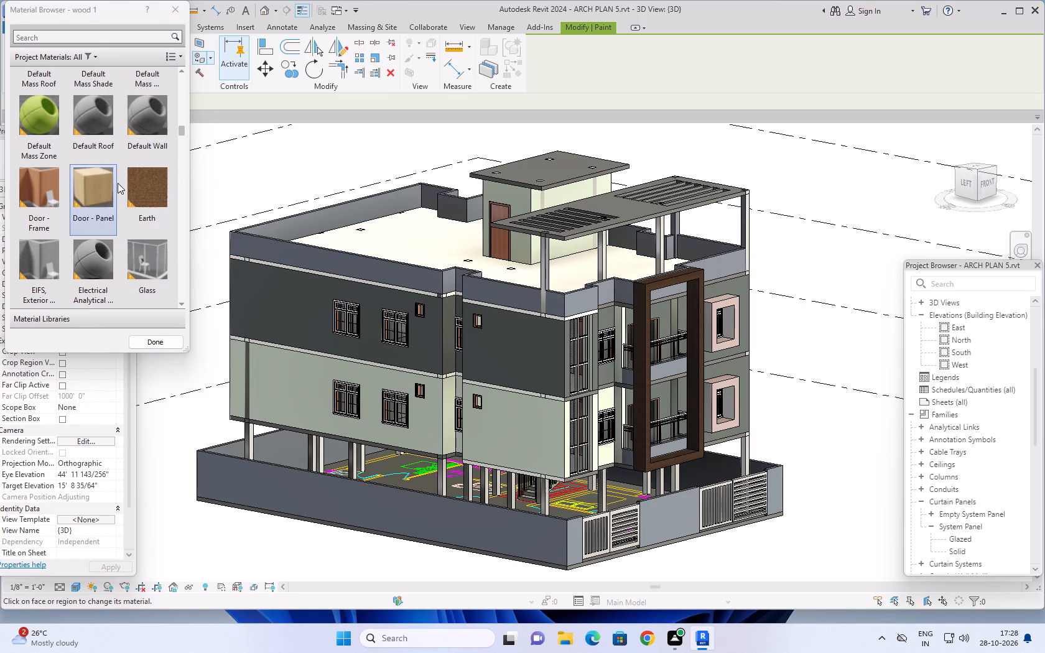
pyautogui.scroll(12, 118, 183)
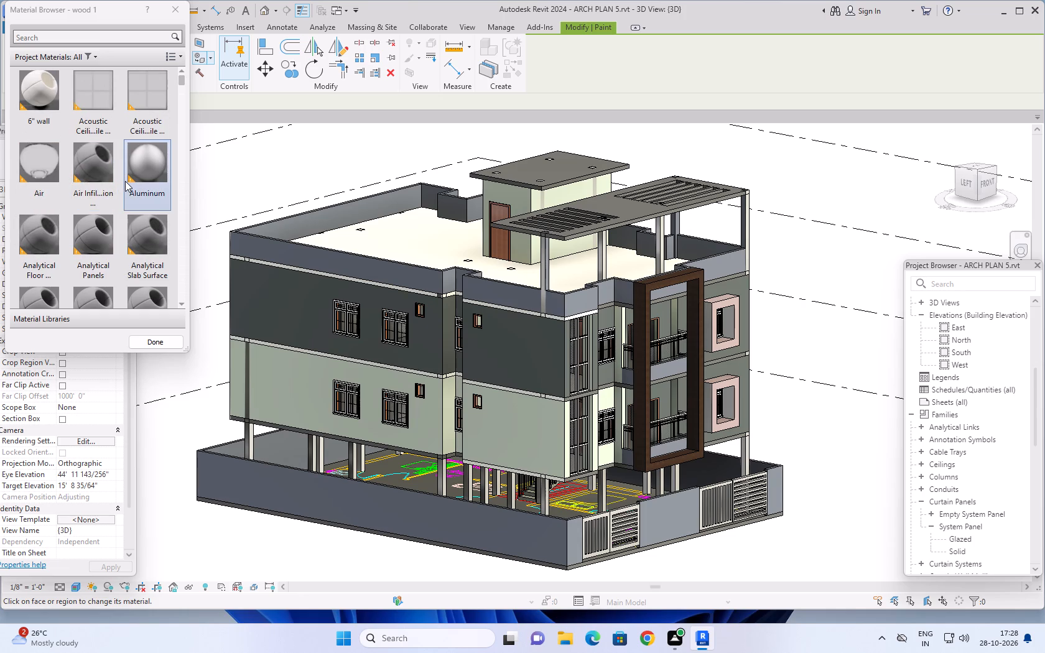
pyautogui.scroll(-2, 125, 181)
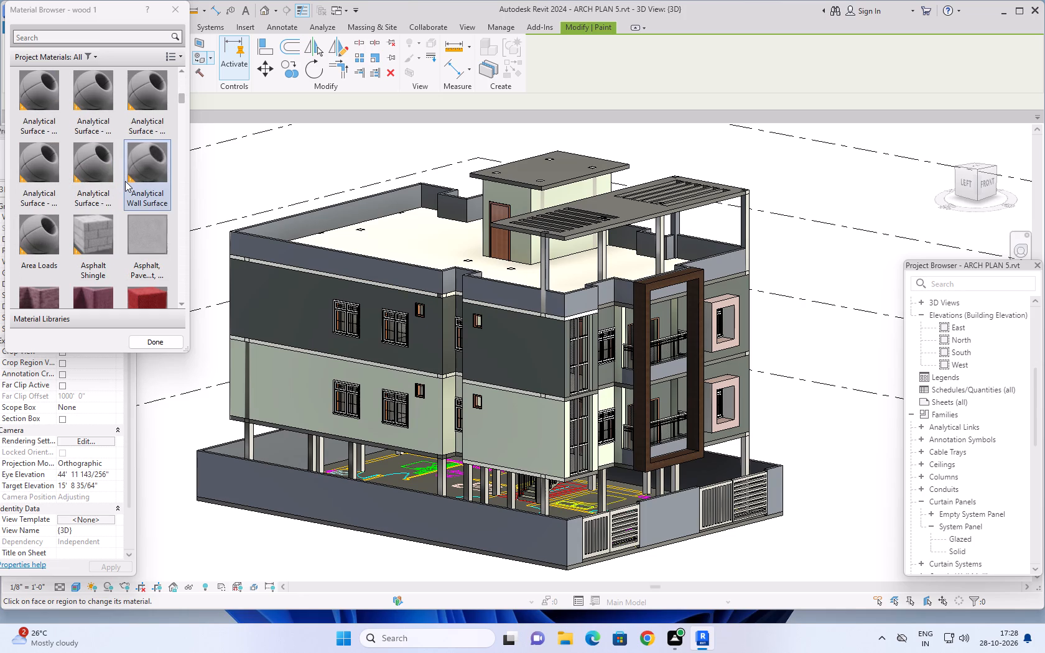
pyautogui.scroll(-1, 125, 181)
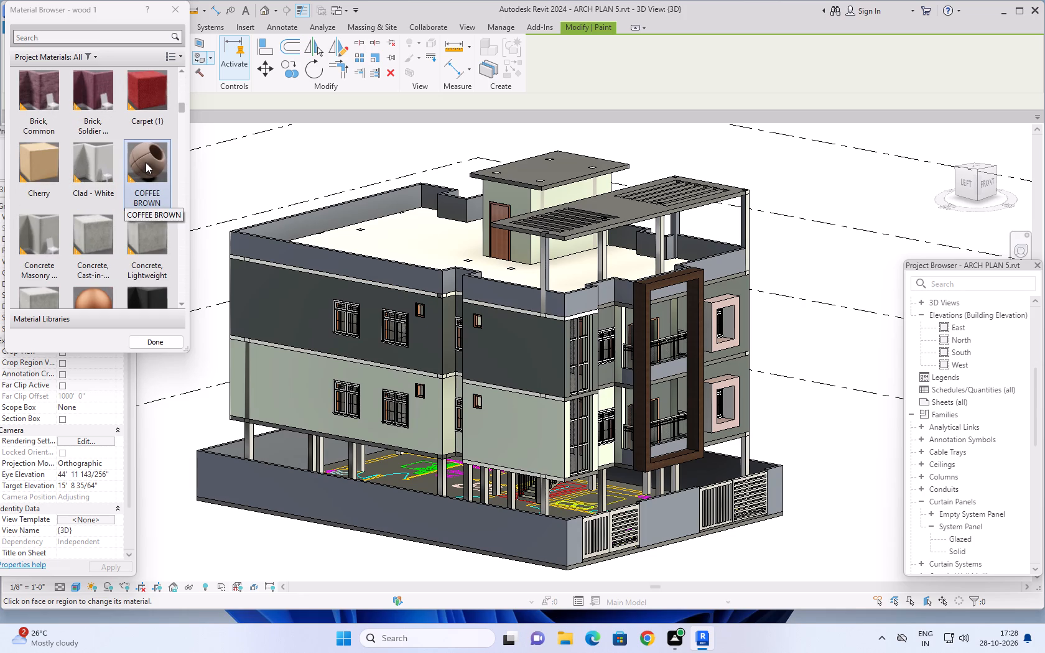
pyautogui.scroll(-1, 146, 162)
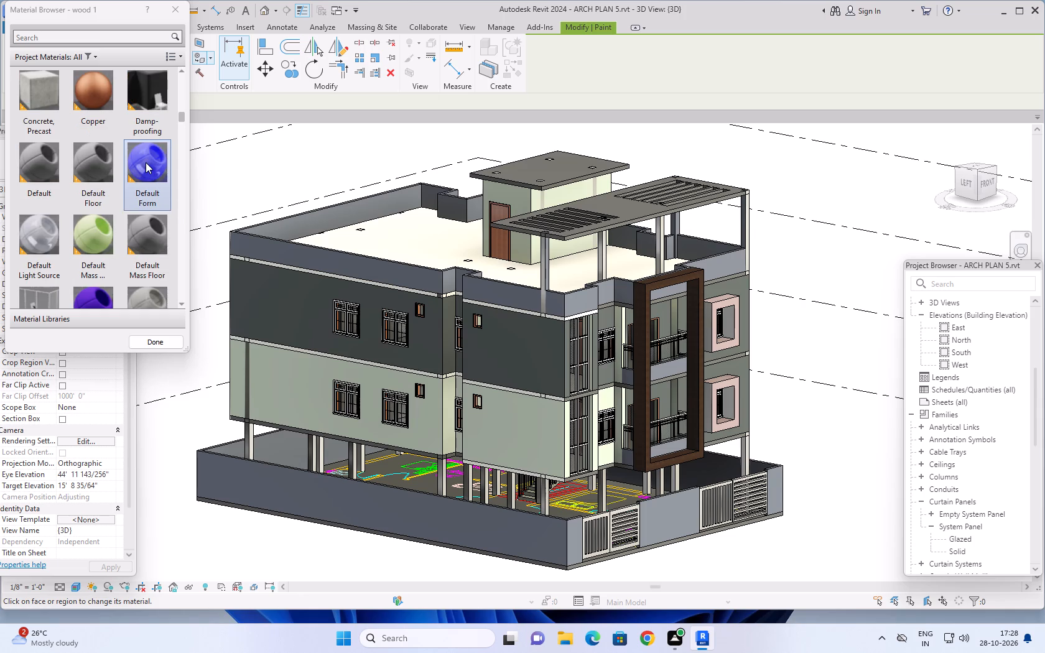
pyautogui.scroll(1, 146, 162)
pyautogui.click(147, 162)
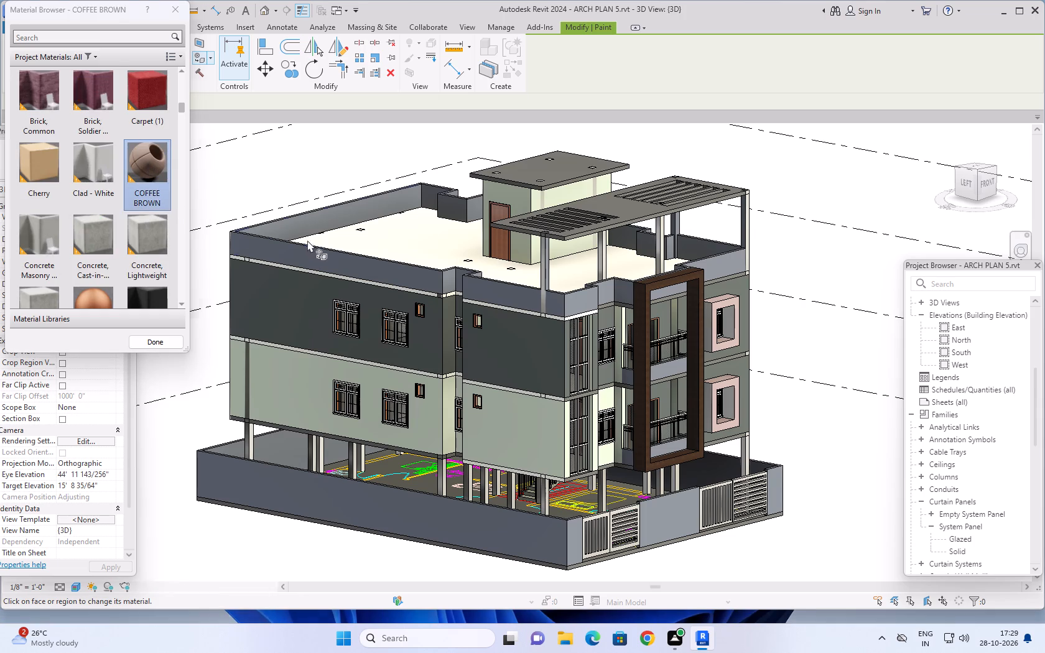
pyautogui.click(318, 254)
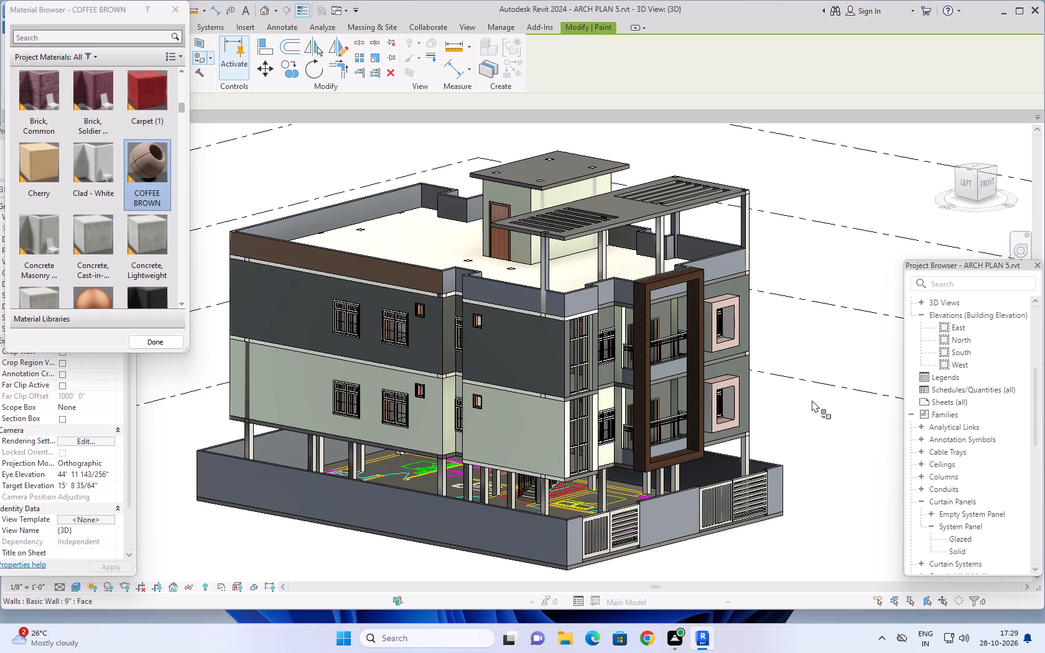
# Examine the painted building exterior from the front, back and right sides.
pyautogui.keyDown('shift'); pyautogui.moveTo(812, 400); pyautogui.dragTo(735, 406, button='middle'); pyautogui.keyUp('shift')
pyautogui.scroll(6, 639, 377)
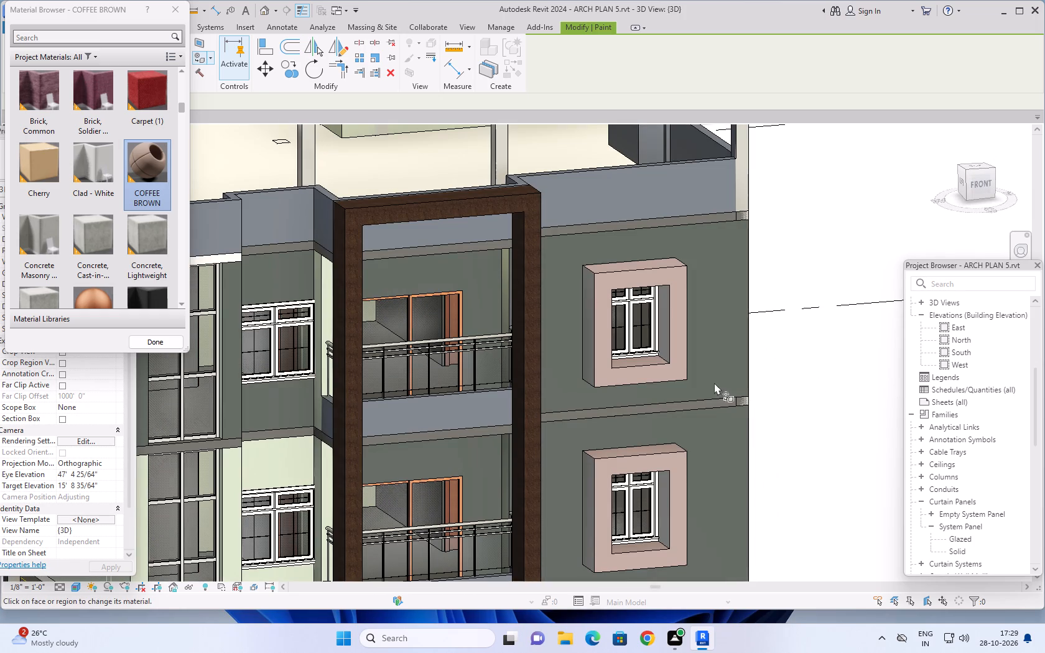
pyautogui.scroll(-5, 667, 365)
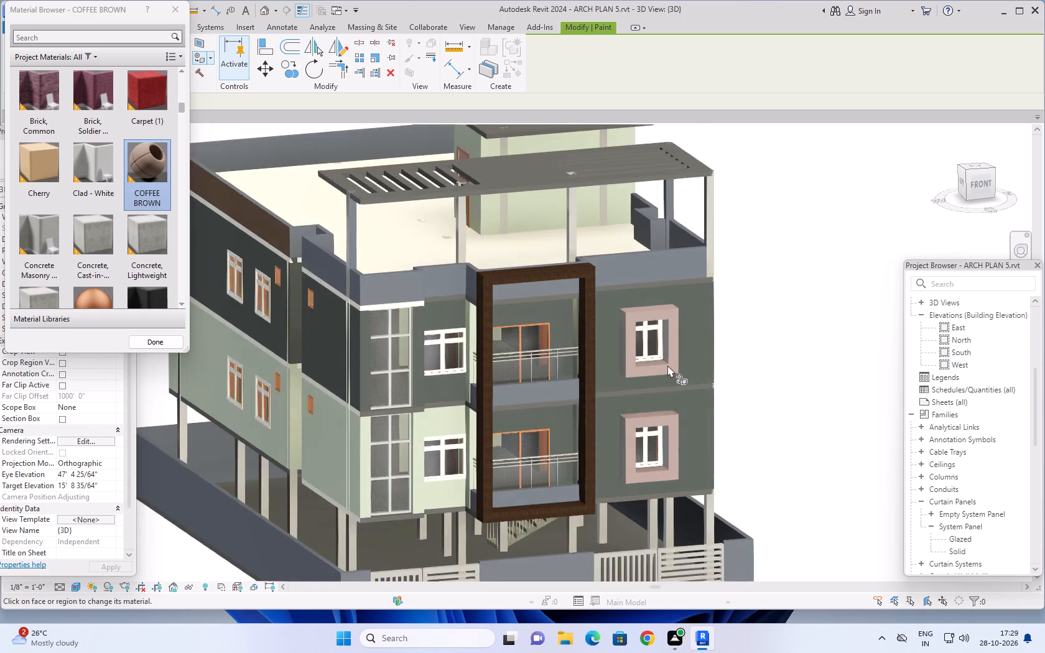
pyautogui.scroll(-2, 667, 365)
pyautogui.keyDown('shift'); pyautogui.moveTo(777, 364); pyautogui.dragTo(725, 389, button='middle'); pyautogui.keyUp('shift')
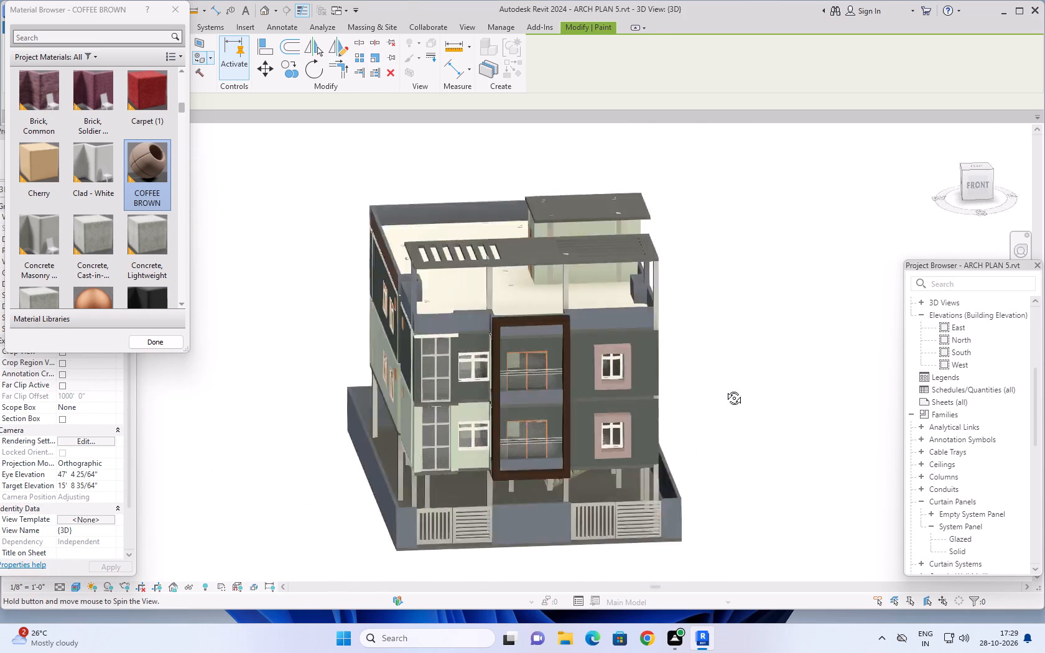
pyautogui.keyDown('shift'); pyautogui.moveTo(725, 389); pyautogui.dragTo(223, 336, button='middle'); pyautogui.keyUp('shift')
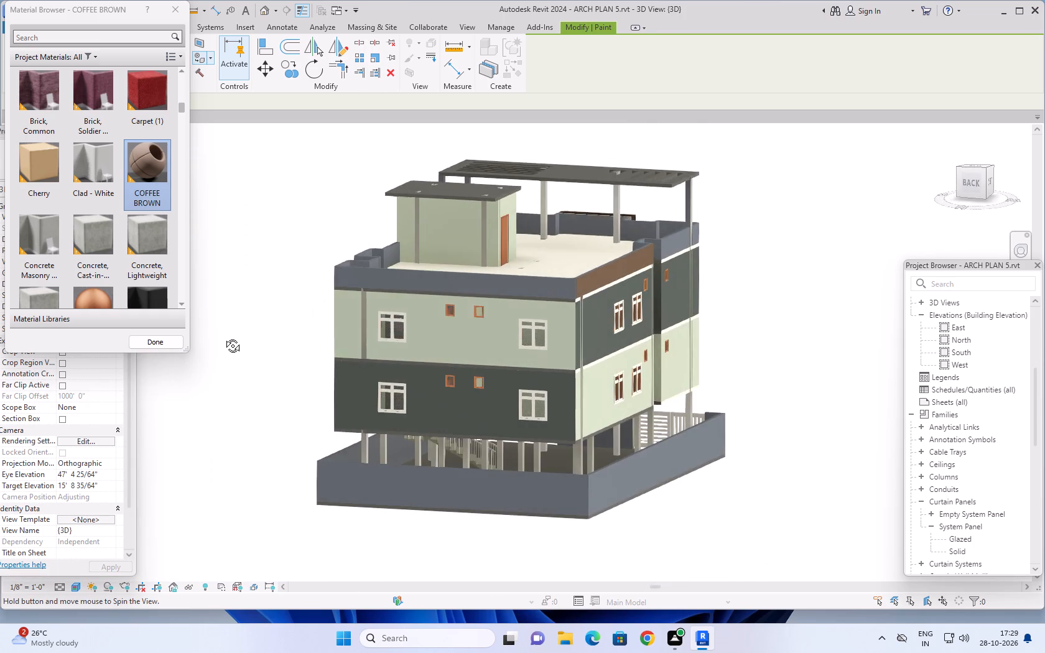
pyautogui.keyDown('shift'); pyautogui.moveTo(223, 336); pyautogui.dragTo(622, 402, button='middle'); pyautogui.keyUp('shift')
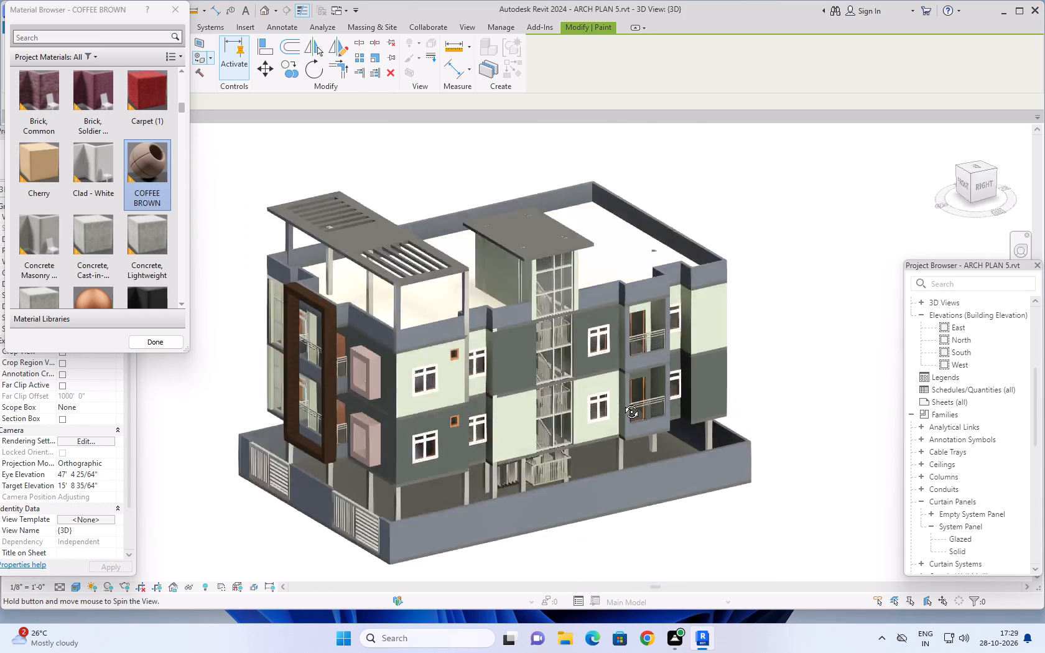
pyautogui.keyDown('shift'); pyautogui.moveTo(622, 402); pyautogui.dragTo(734, 386, button='middle'); pyautogui.keyUp('shift')
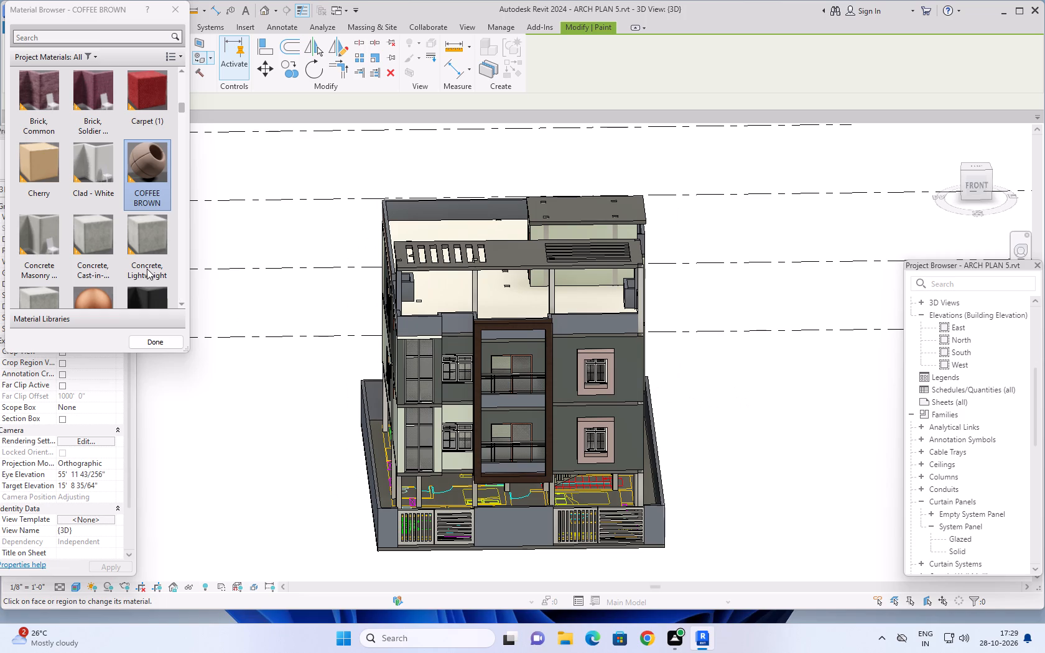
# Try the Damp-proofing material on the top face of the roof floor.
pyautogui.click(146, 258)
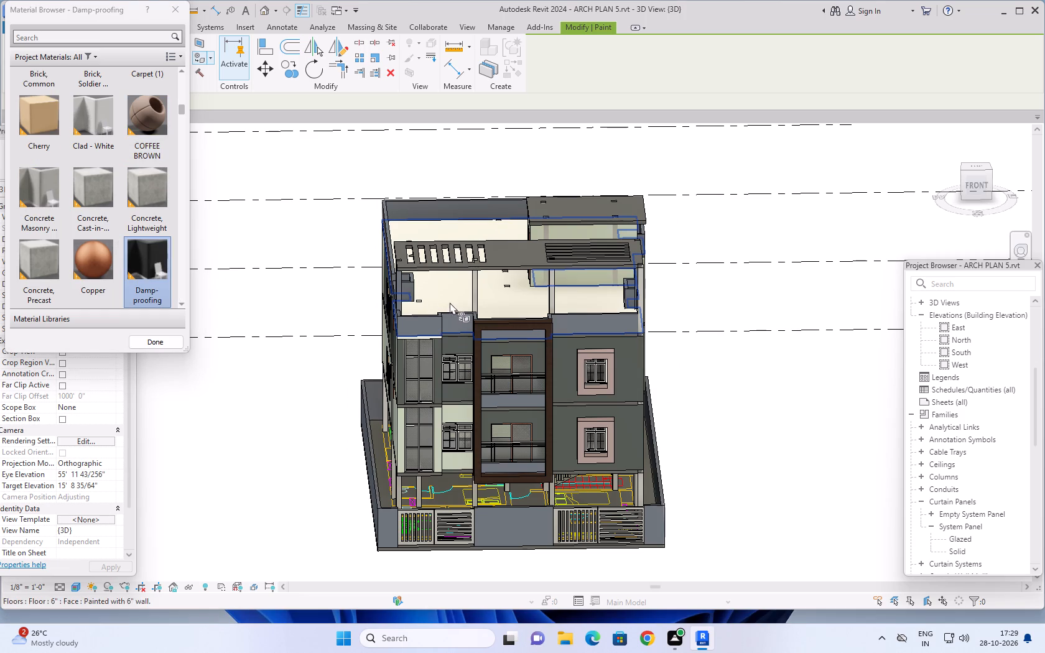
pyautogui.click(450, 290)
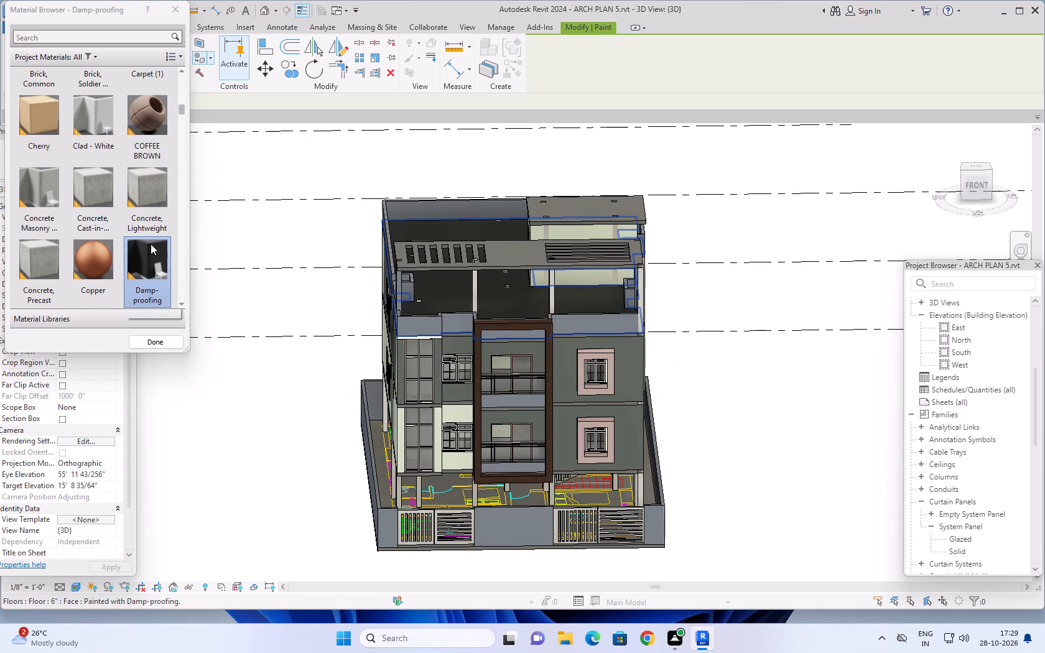
# Paint the top face of the roof floor with the Concrete, Cast-in-... material.
pyautogui.click(88, 185)
pyautogui.click(455, 290)
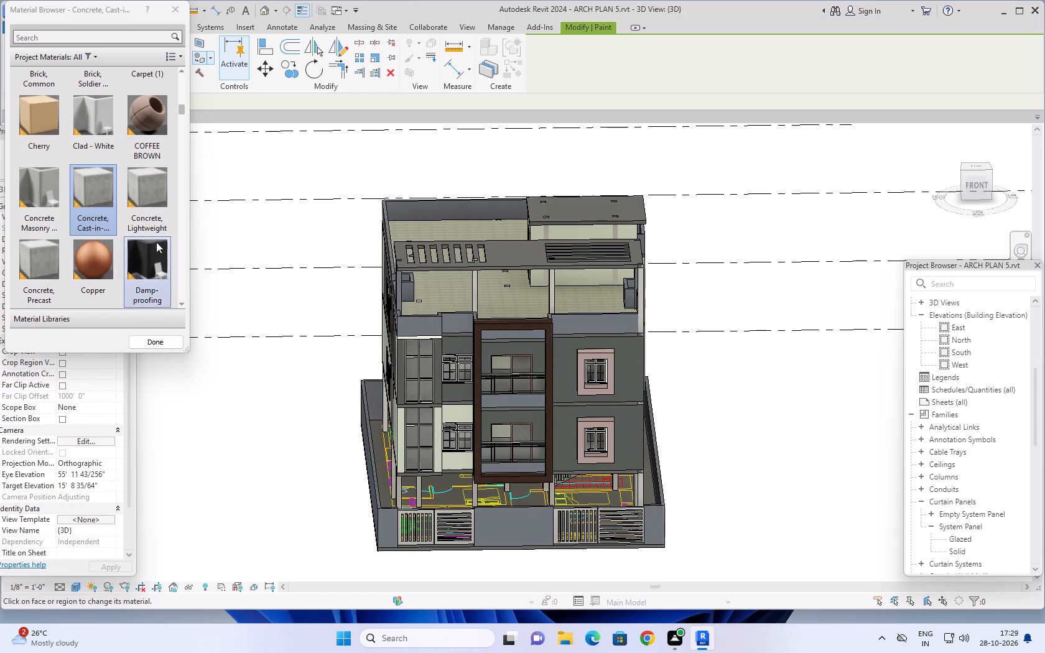
# Look through the project materials for a suitable one to paint the remaining faces.
pyautogui.scroll(-3, 131, 235)
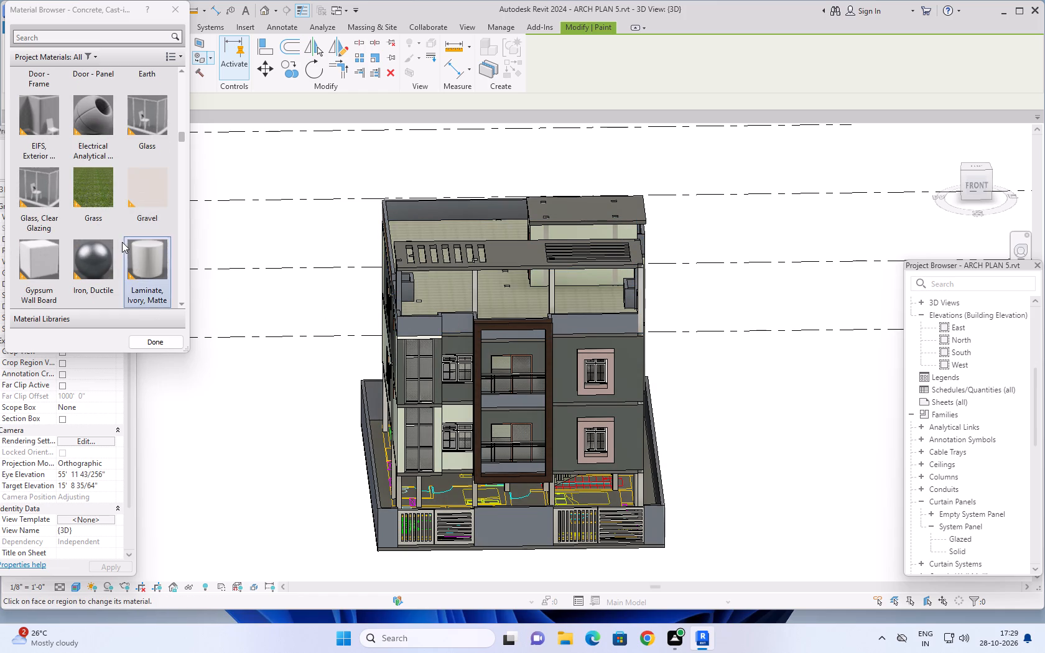
pyautogui.scroll(-13, 116, 253)
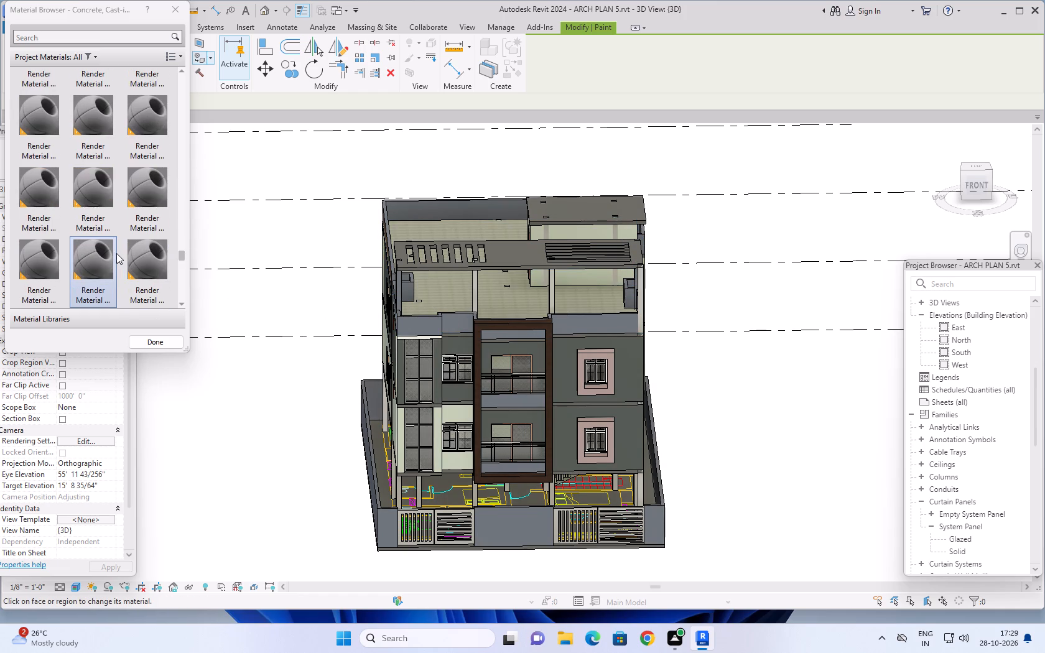
pyautogui.scroll(-12, 116, 253)
pyautogui.scroll(20, 116, 253)
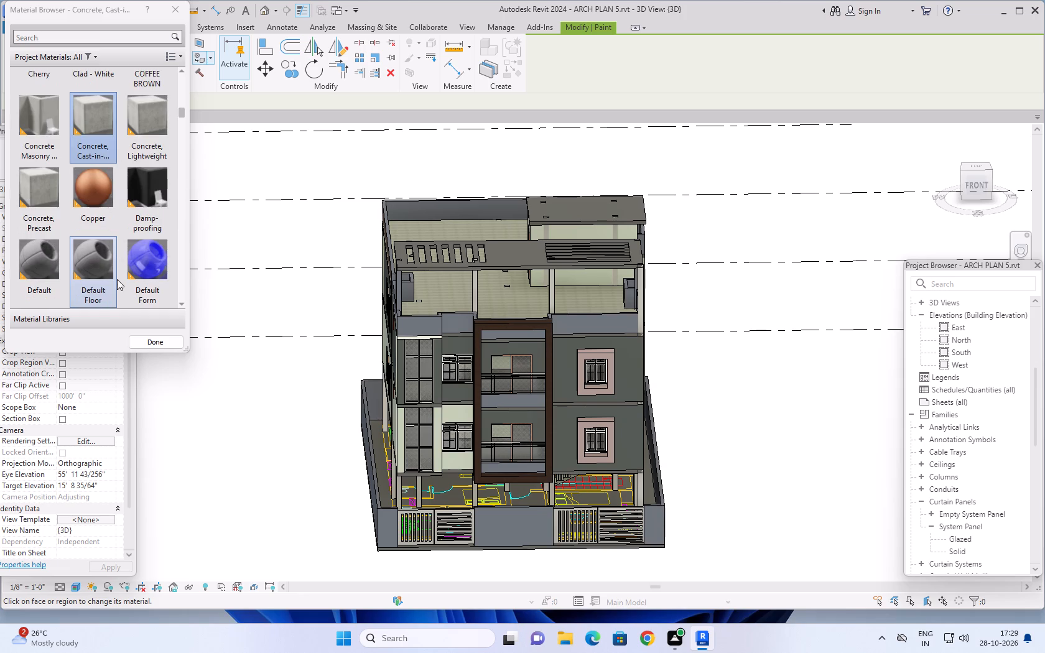
pyautogui.scroll(5, 117, 279)
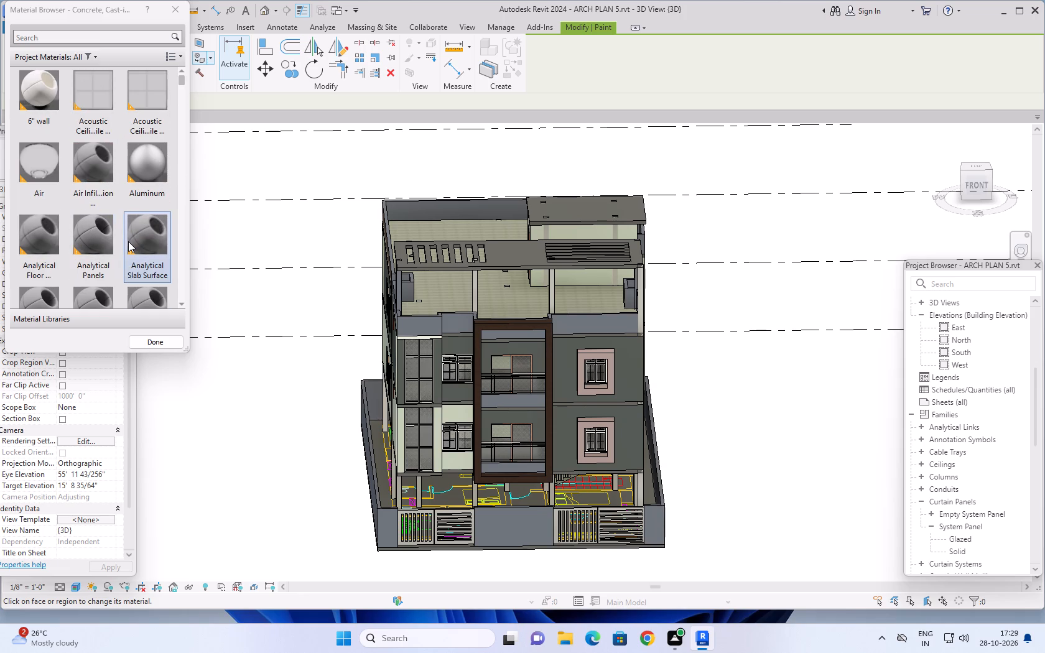
pyautogui.scroll(6, 128, 241)
pyautogui.scroll(-12, 129, 237)
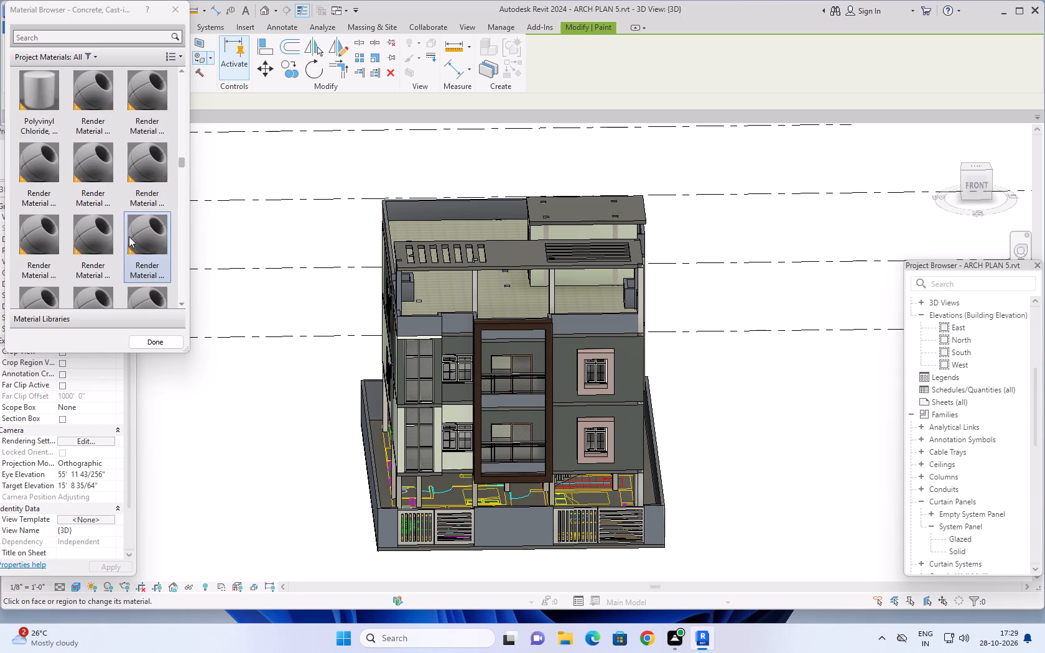
pyautogui.scroll(-15, 129, 236)
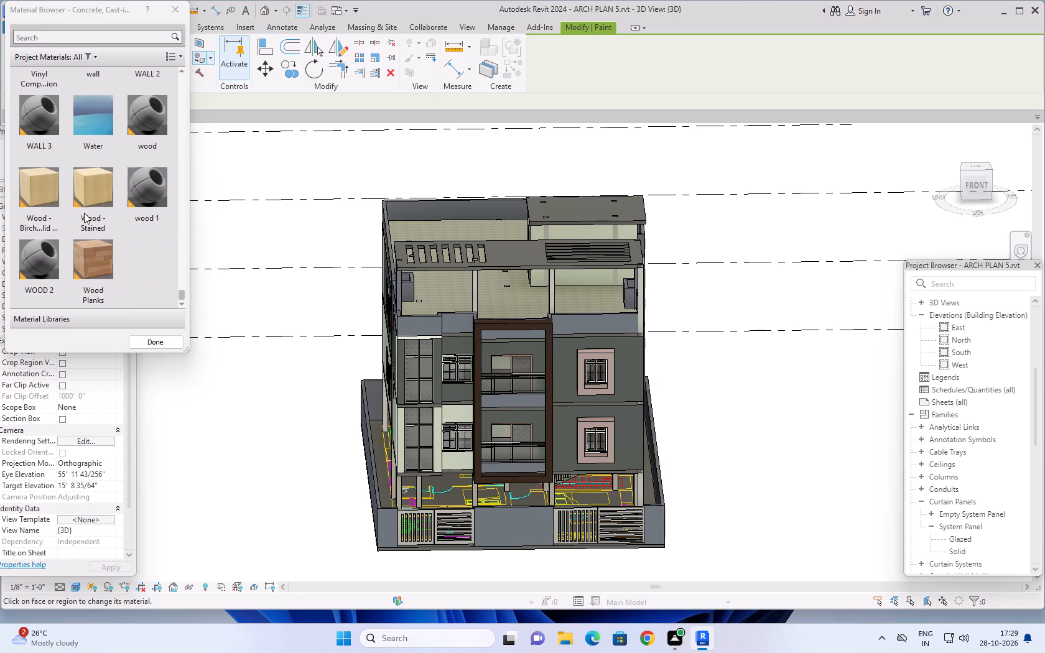
pyautogui.scroll(1, 97, 179)
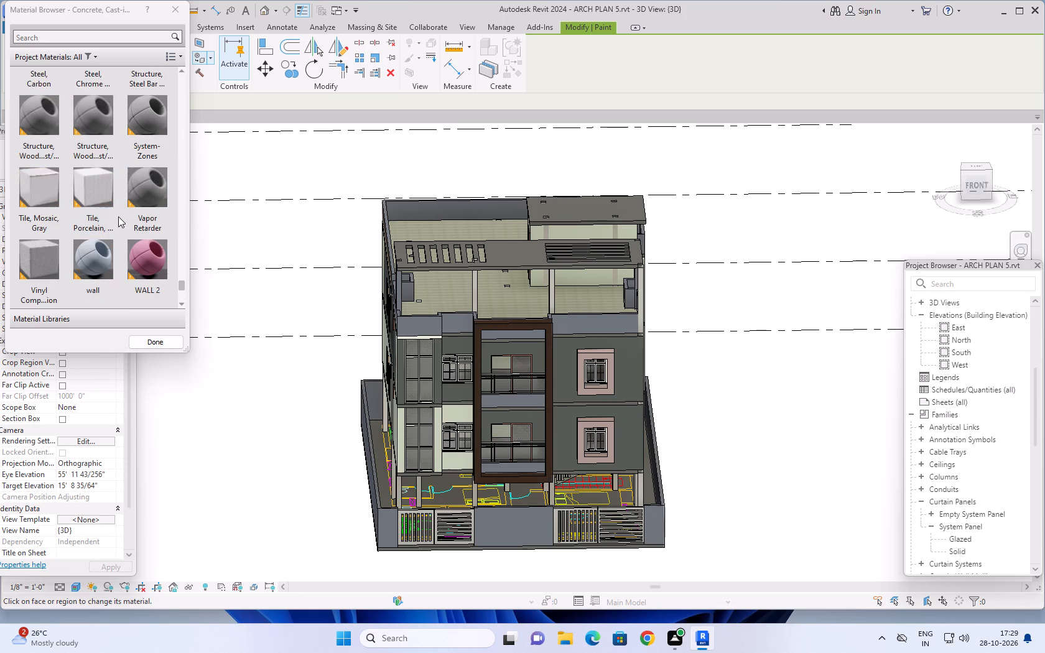
pyautogui.scroll(-1, 123, 203)
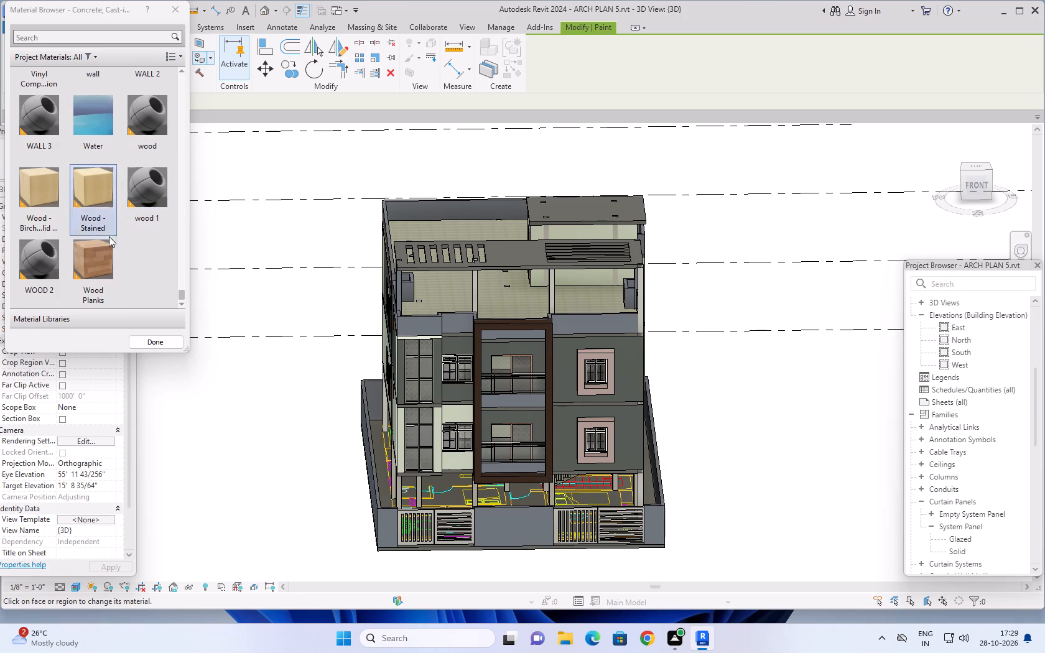
pyautogui.scroll(-4, 139, 213)
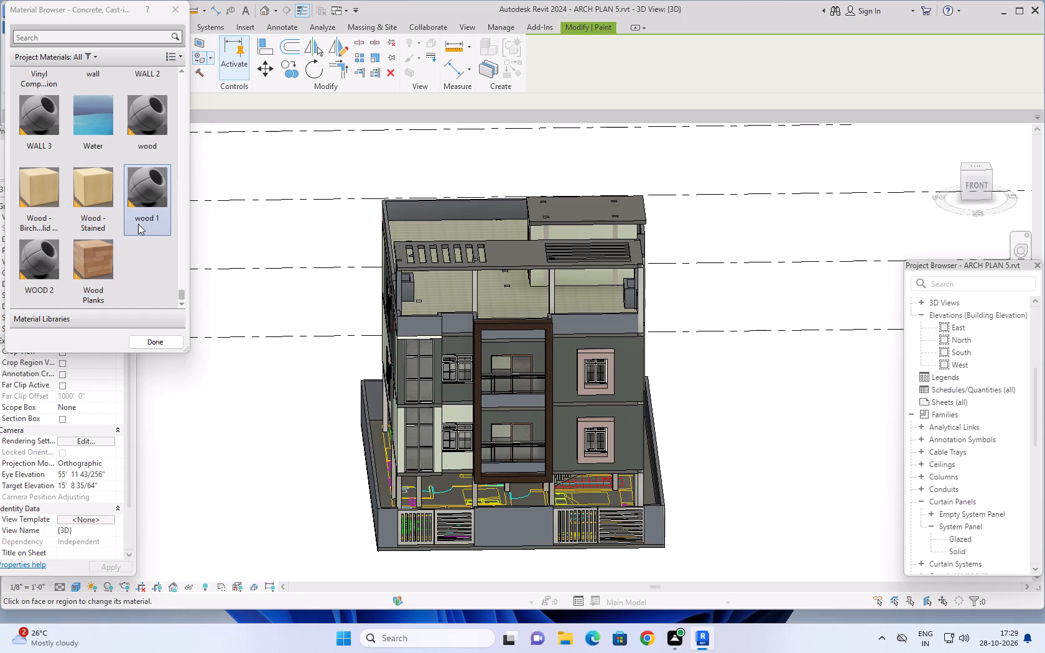
pyautogui.scroll(1, 138, 224)
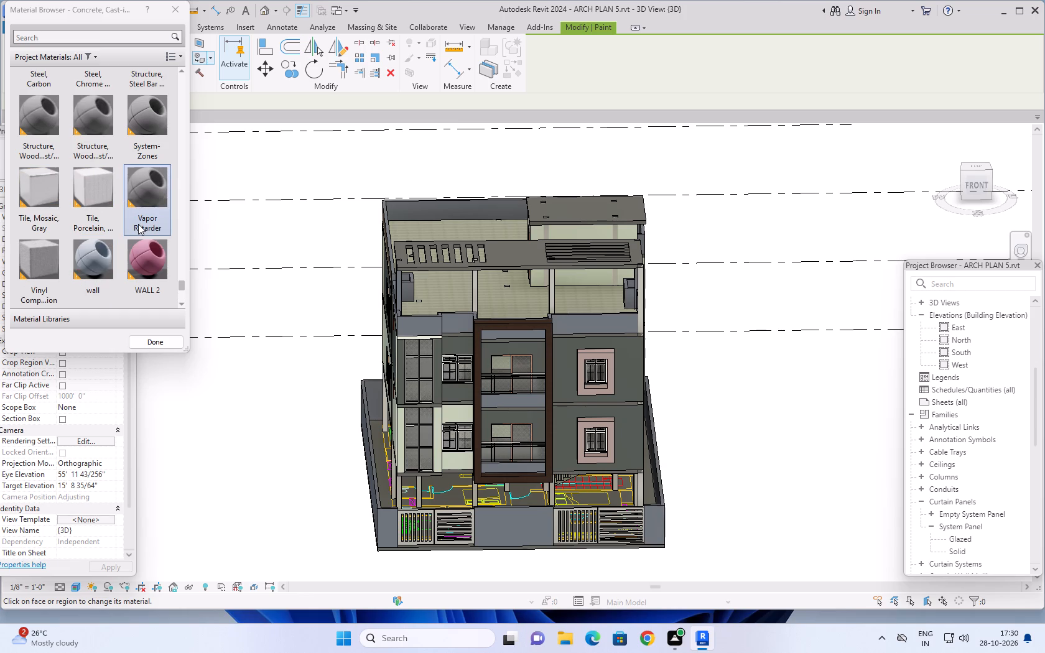
pyautogui.scroll(-1, 135, 209)
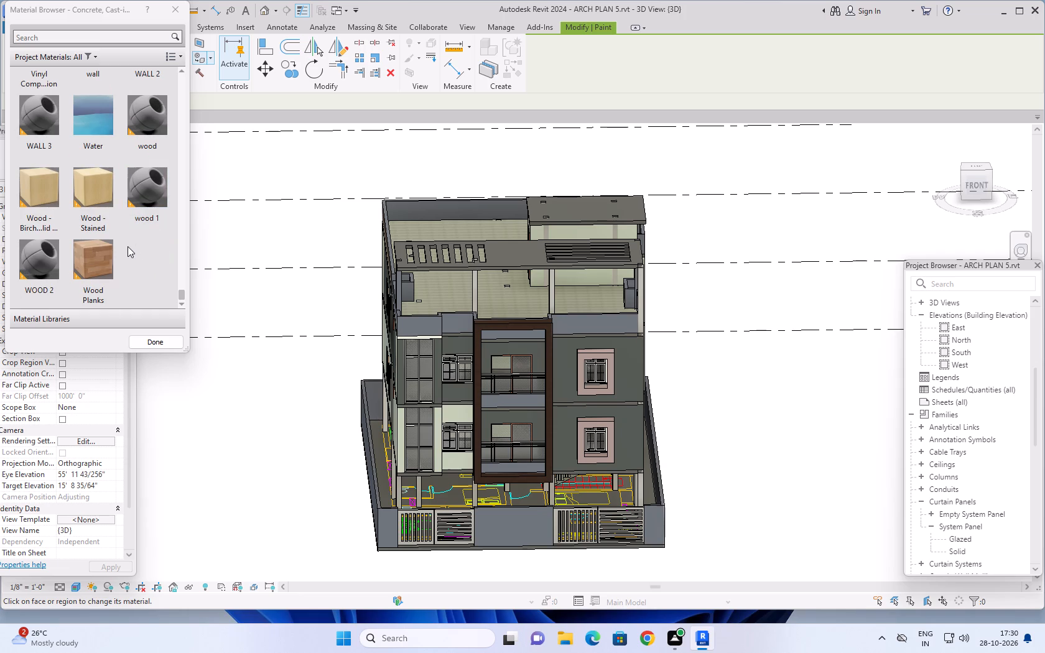
pyautogui.scroll(-2, 127, 246)
# Paint the wall face behind the upper-floor front balcony, inside the brown frame, with the wall material.
pyautogui.scroll(1, 128, 246)
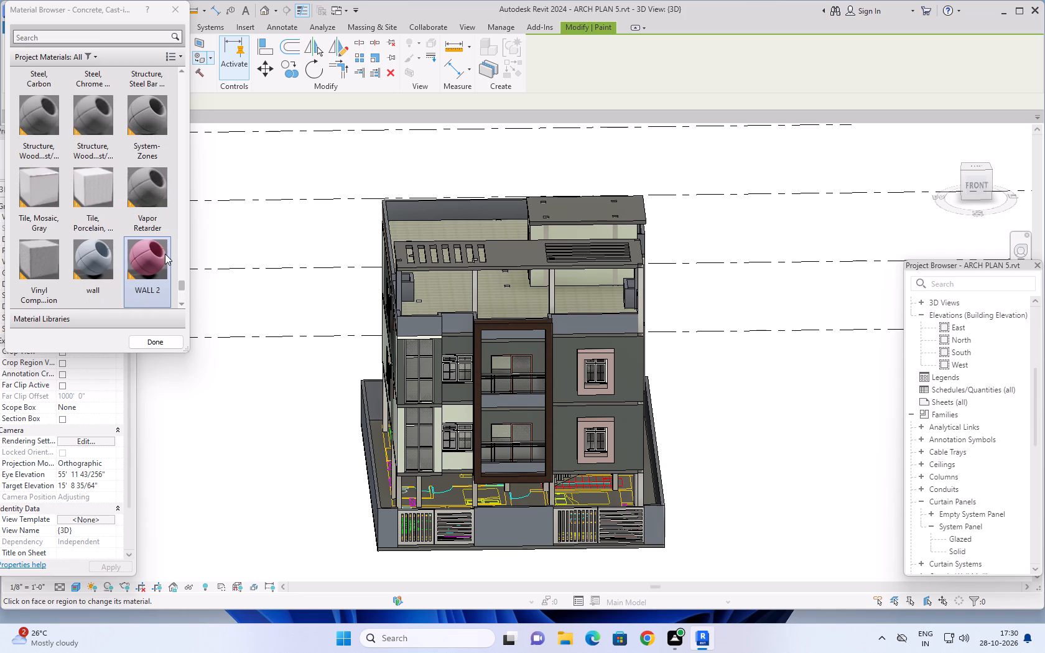
pyautogui.click(82, 257)
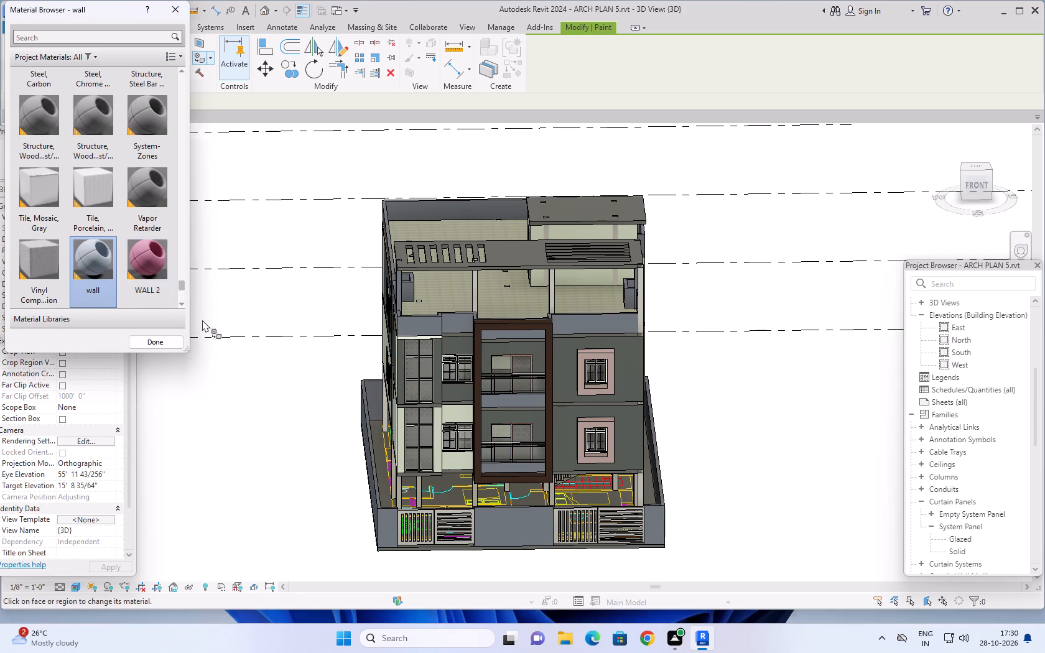
pyautogui.moveTo(727, 437); pyautogui.dragTo(726, 421, button='middle')
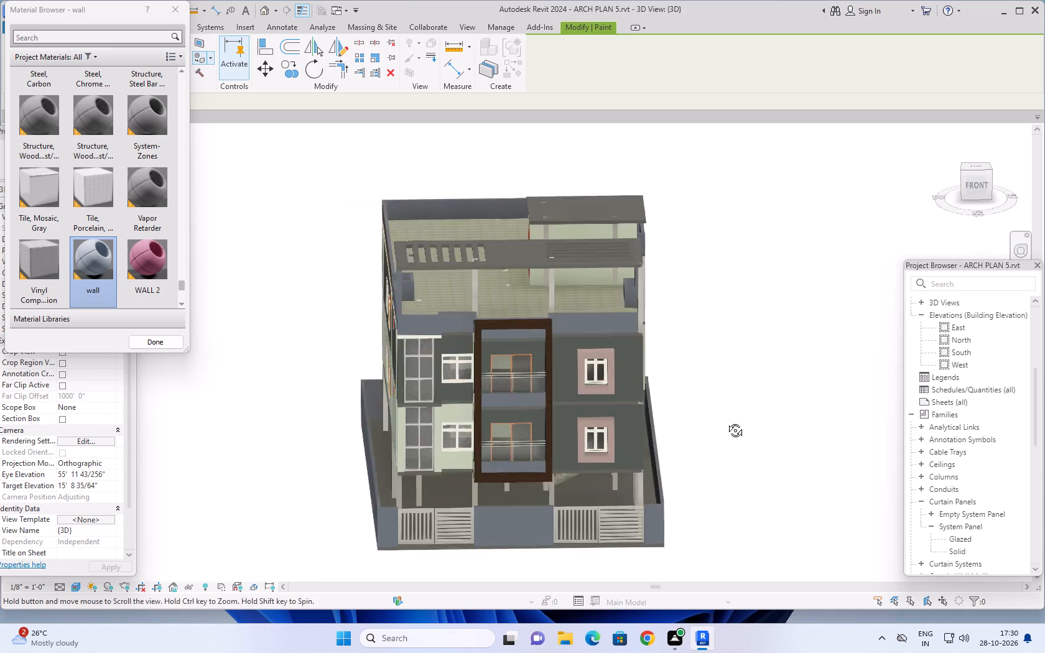
pyautogui.moveTo(726, 421); pyautogui.dragTo(724, 346, button='middle')
pyautogui.scroll(3, 606, 350)
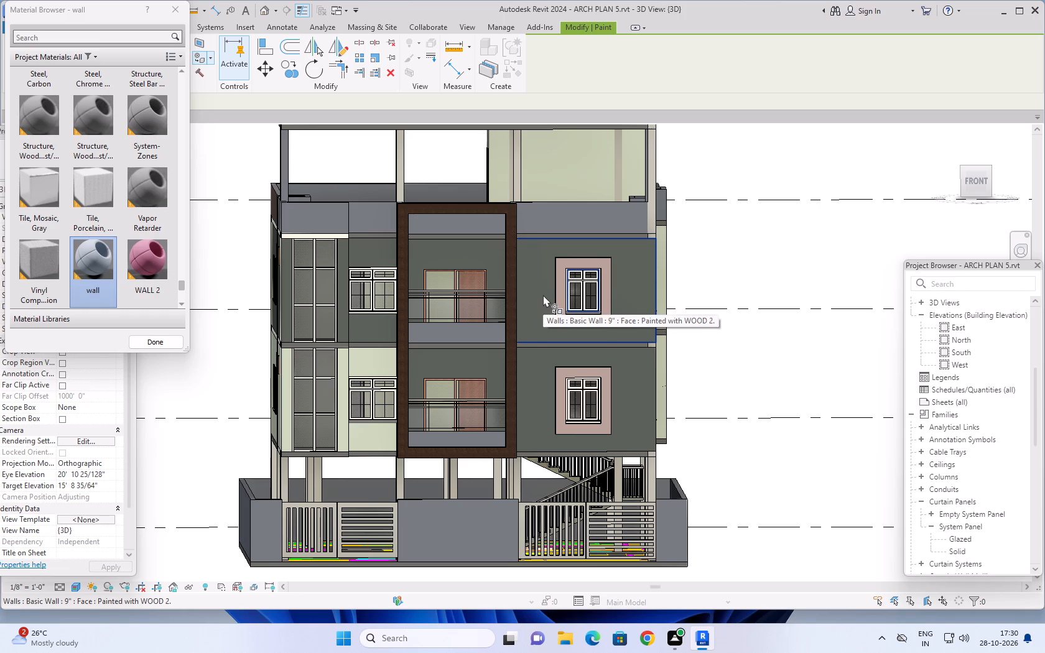
pyautogui.click(457, 257)
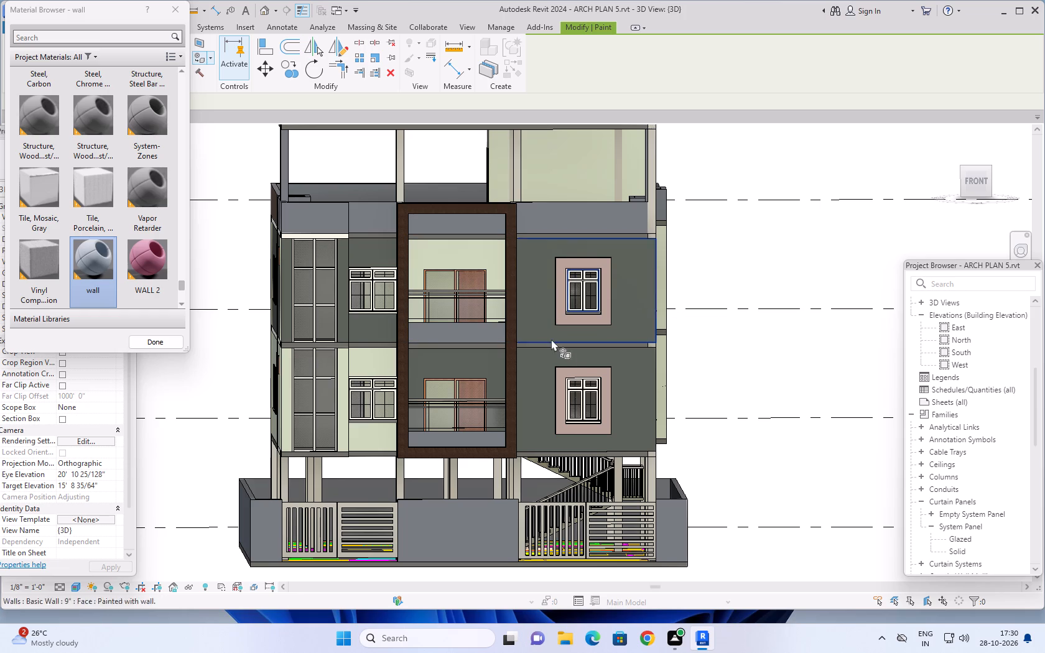
# Paint the lower-floor front wall face around the pink-framed window, beside the brown frame, with the wall material.
pyautogui.click(544, 361)
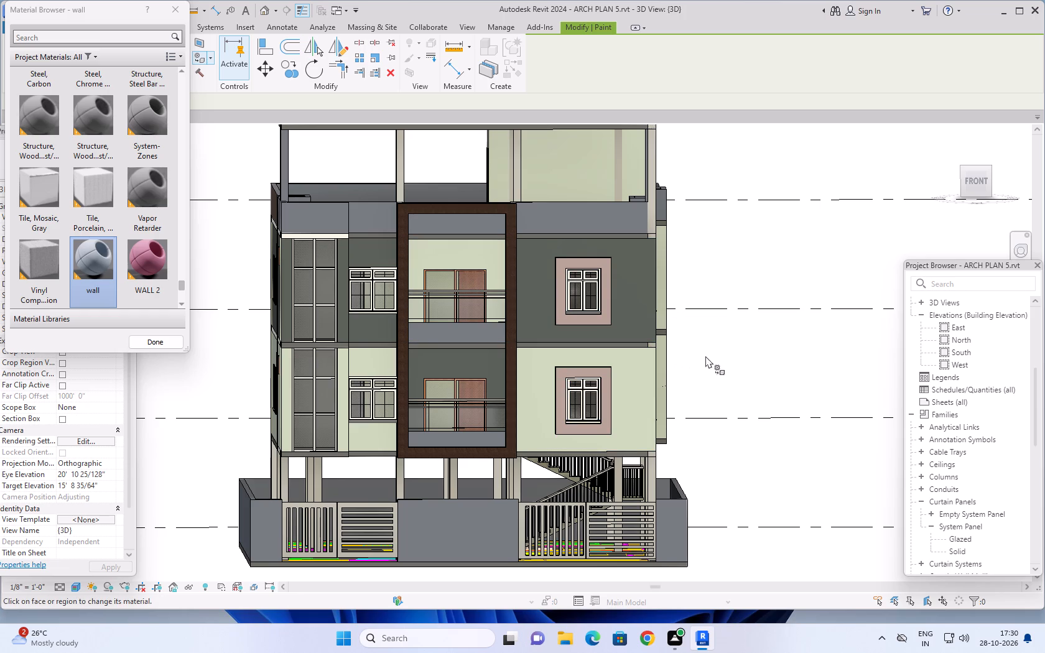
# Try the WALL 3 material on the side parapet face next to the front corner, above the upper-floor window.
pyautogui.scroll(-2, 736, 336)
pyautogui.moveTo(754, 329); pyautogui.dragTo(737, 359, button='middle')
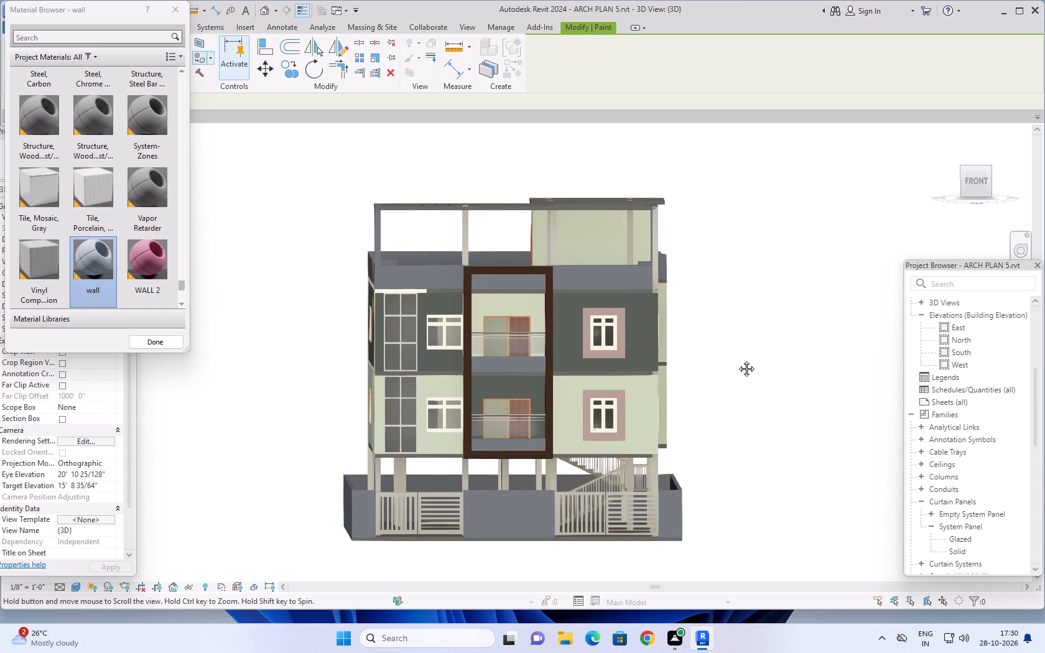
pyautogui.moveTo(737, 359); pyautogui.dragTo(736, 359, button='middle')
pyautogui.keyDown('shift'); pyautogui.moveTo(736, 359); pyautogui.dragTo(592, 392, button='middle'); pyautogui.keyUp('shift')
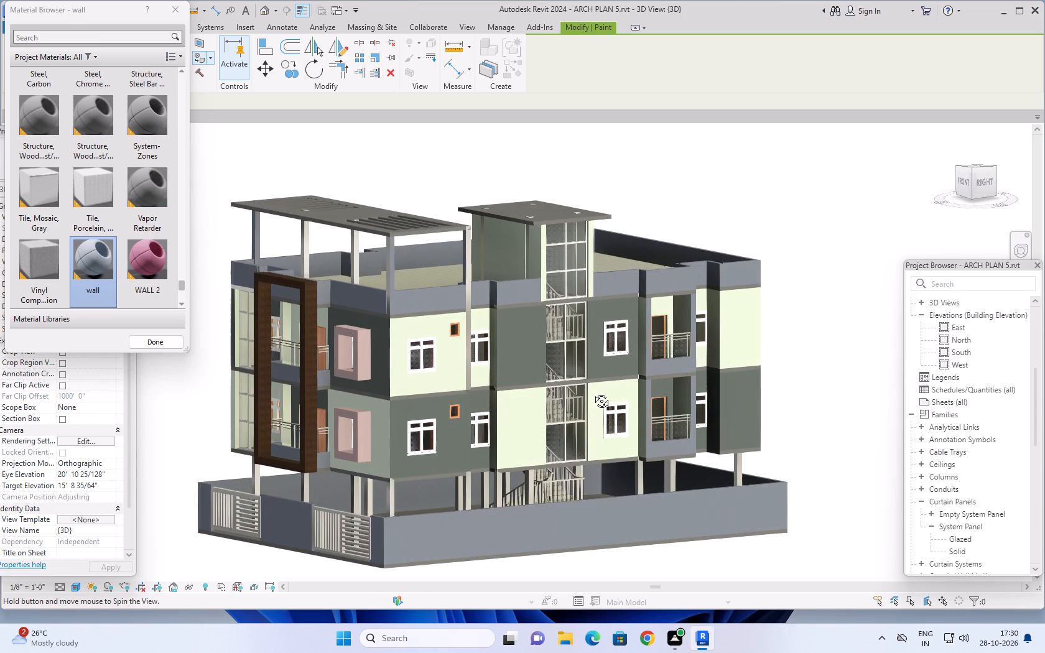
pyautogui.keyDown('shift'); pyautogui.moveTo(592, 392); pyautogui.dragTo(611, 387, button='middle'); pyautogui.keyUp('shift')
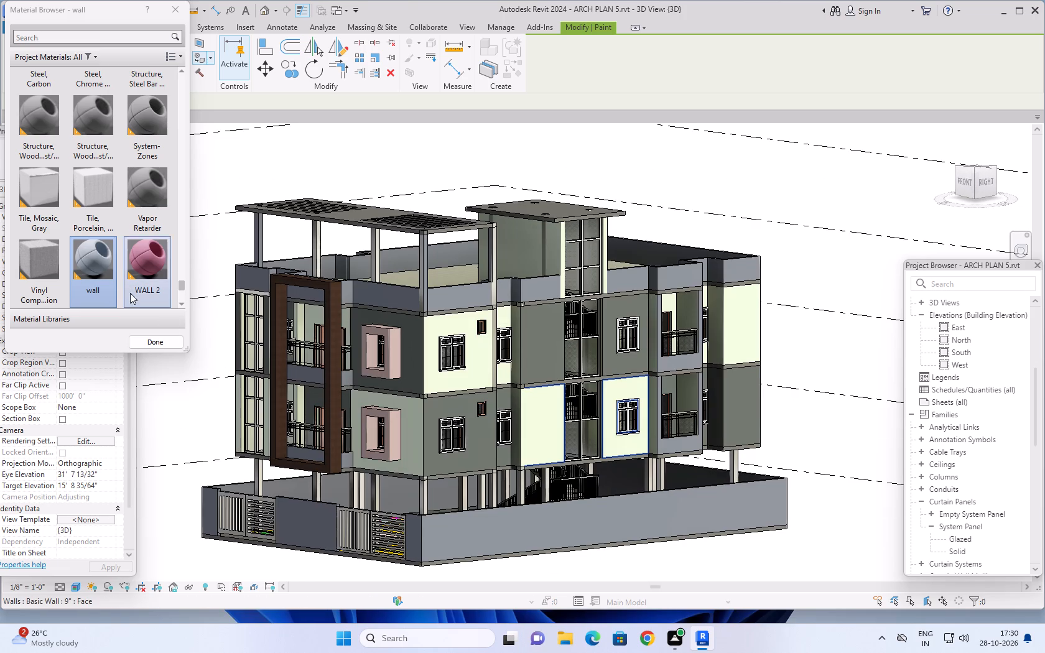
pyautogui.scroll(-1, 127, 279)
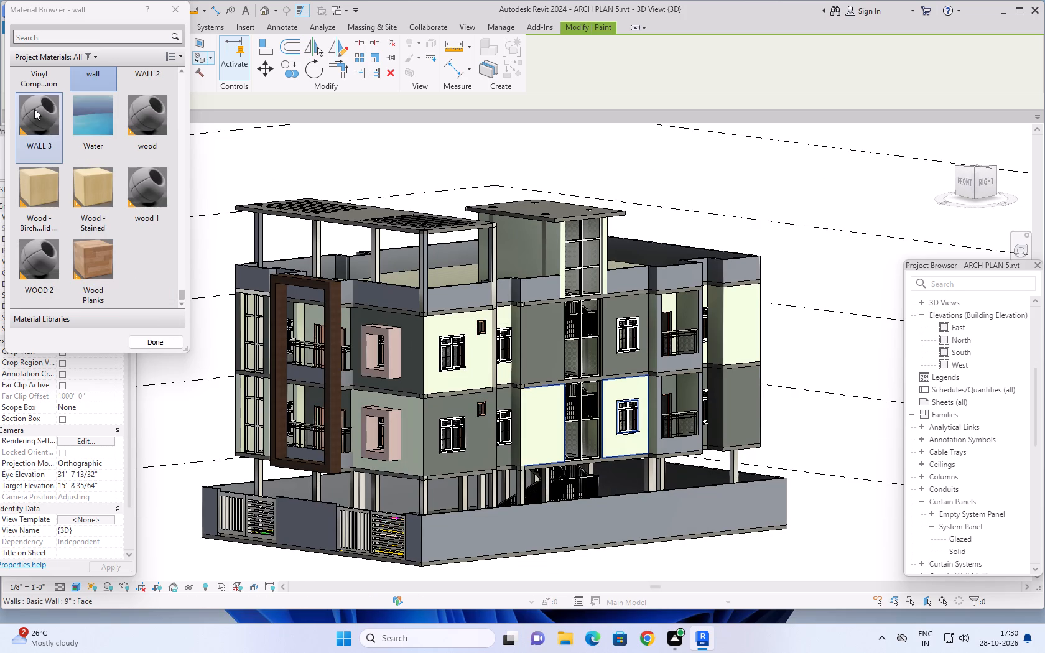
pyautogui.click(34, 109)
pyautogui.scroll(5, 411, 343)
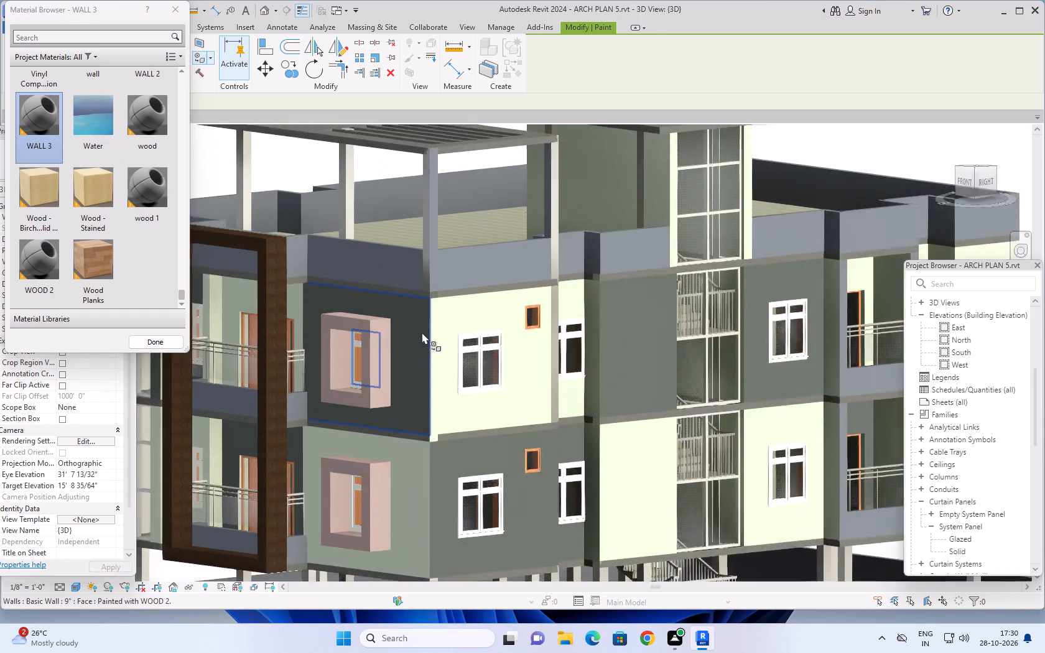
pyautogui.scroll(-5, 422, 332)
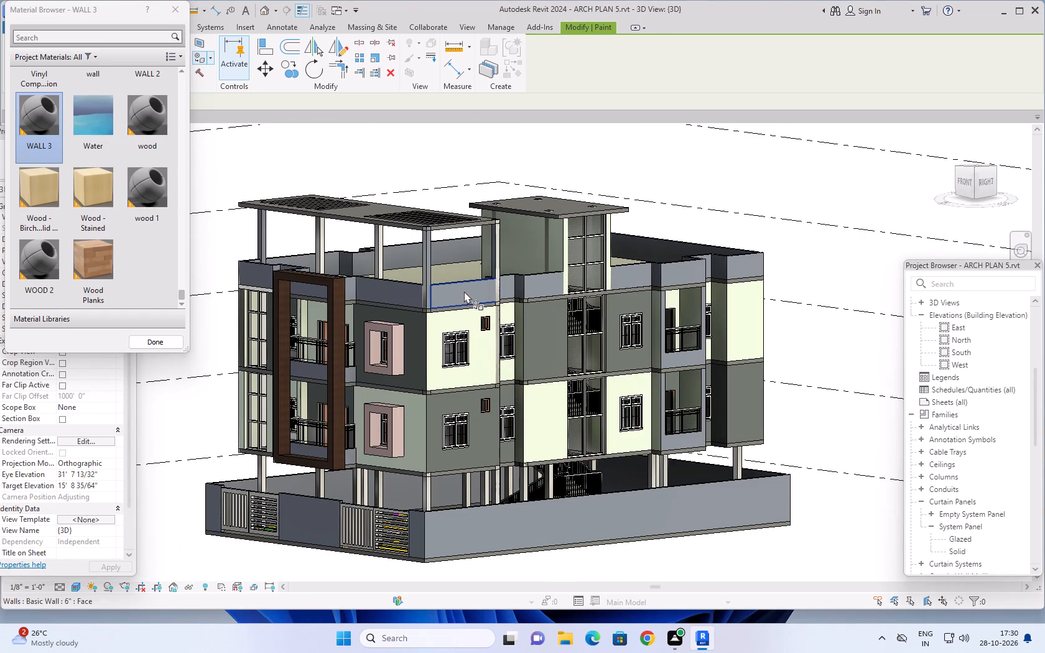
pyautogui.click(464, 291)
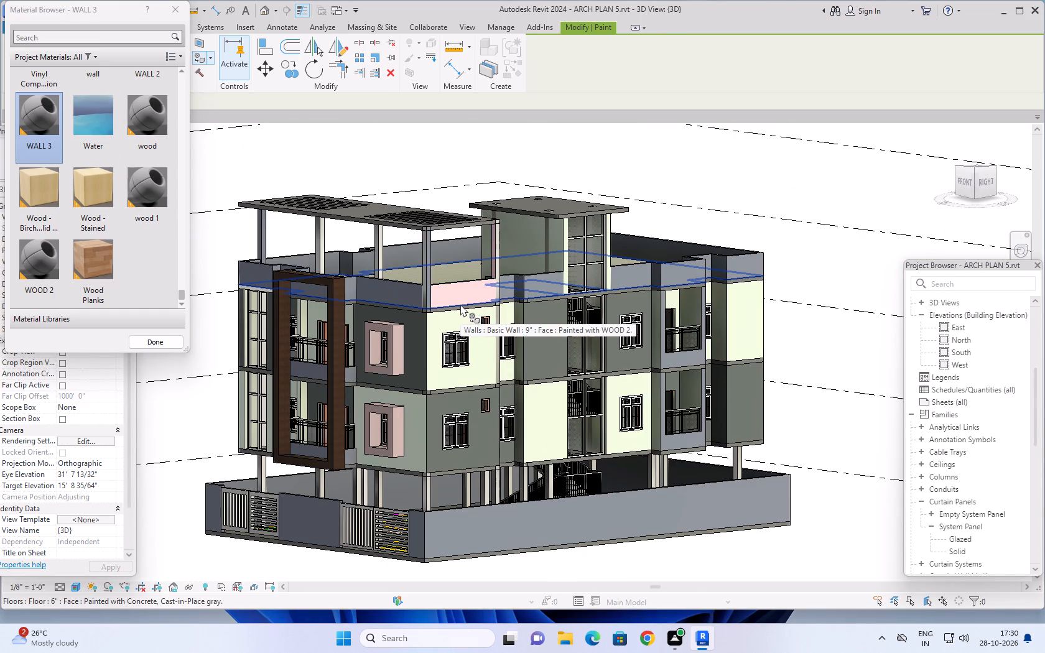
# Paint the side parapet face next to the front corner with the wood 1 material and finish painting.
pyautogui.click(142, 197)
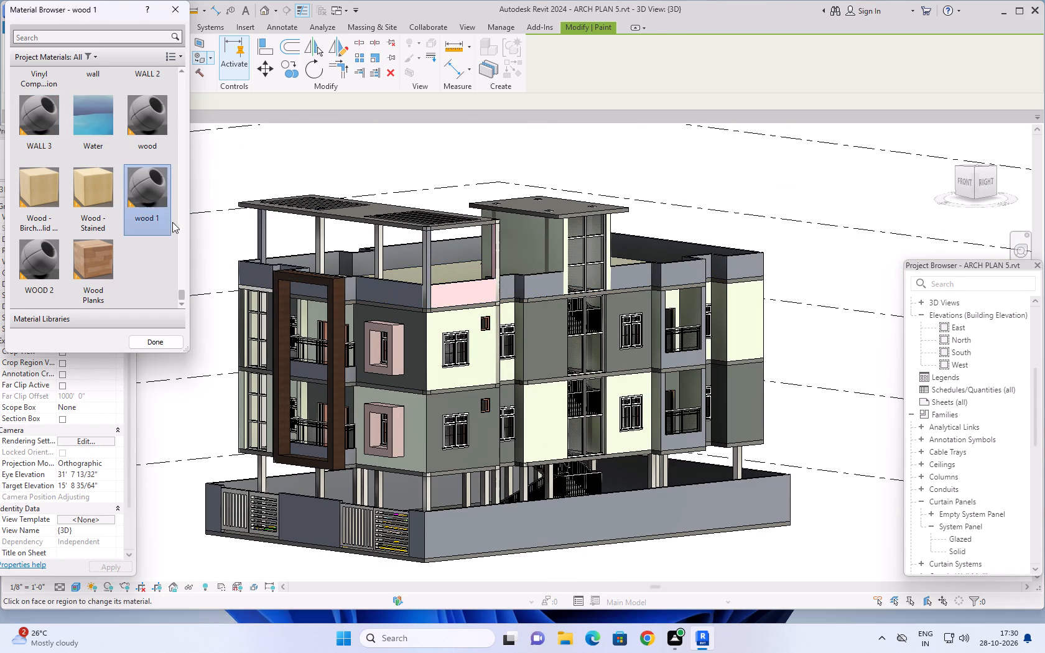
pyautogui.scroll(6, 460, 318)
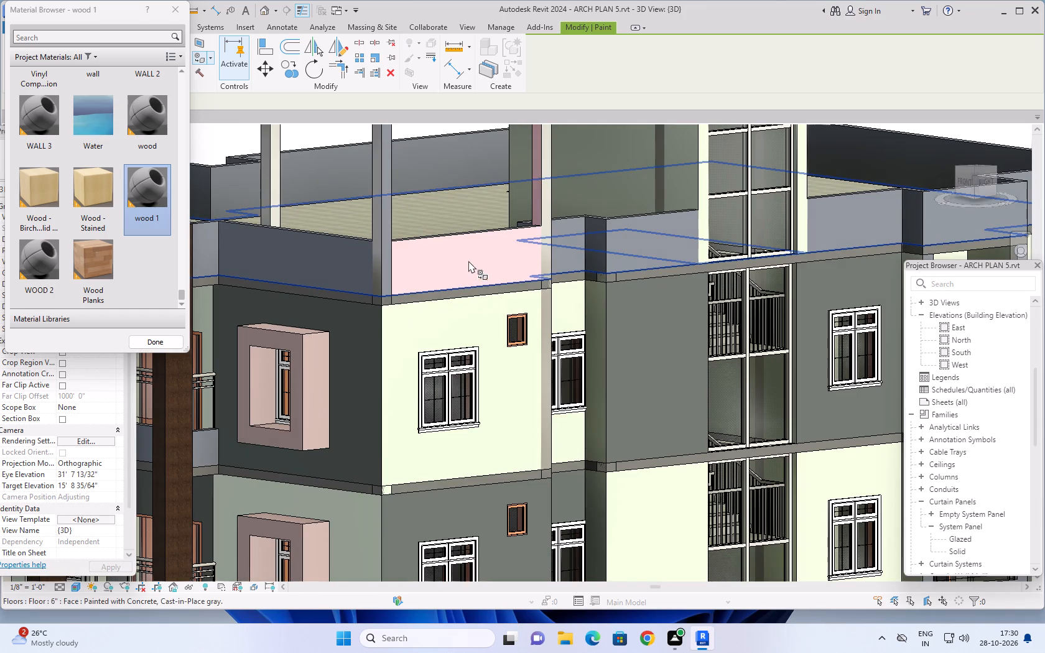
pyautogui.click(468, 260)
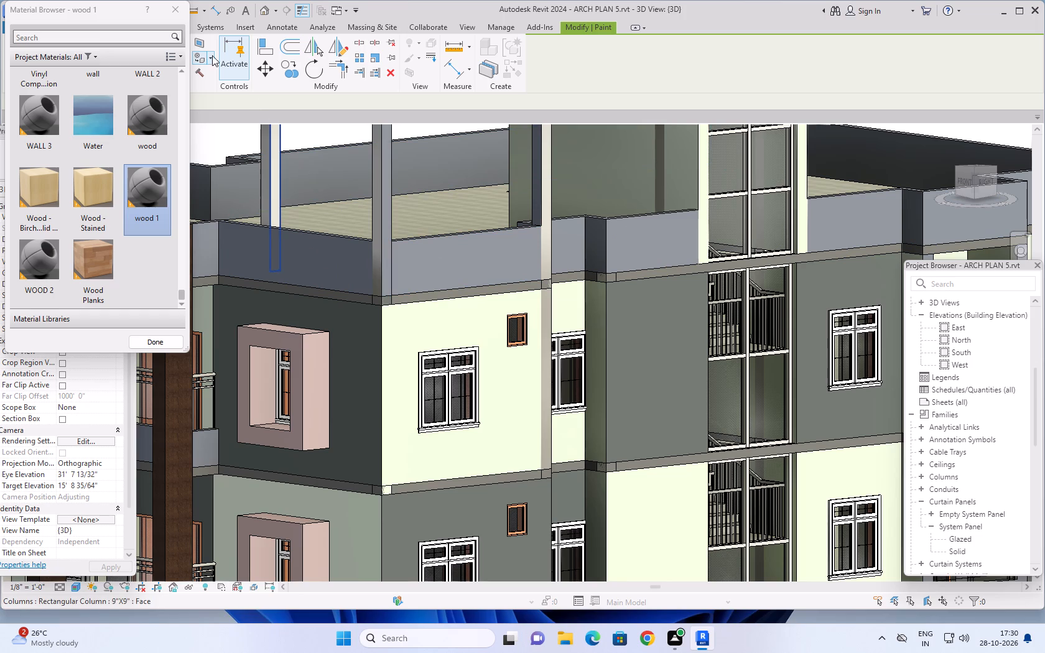
pyautogui.click(175, 6)
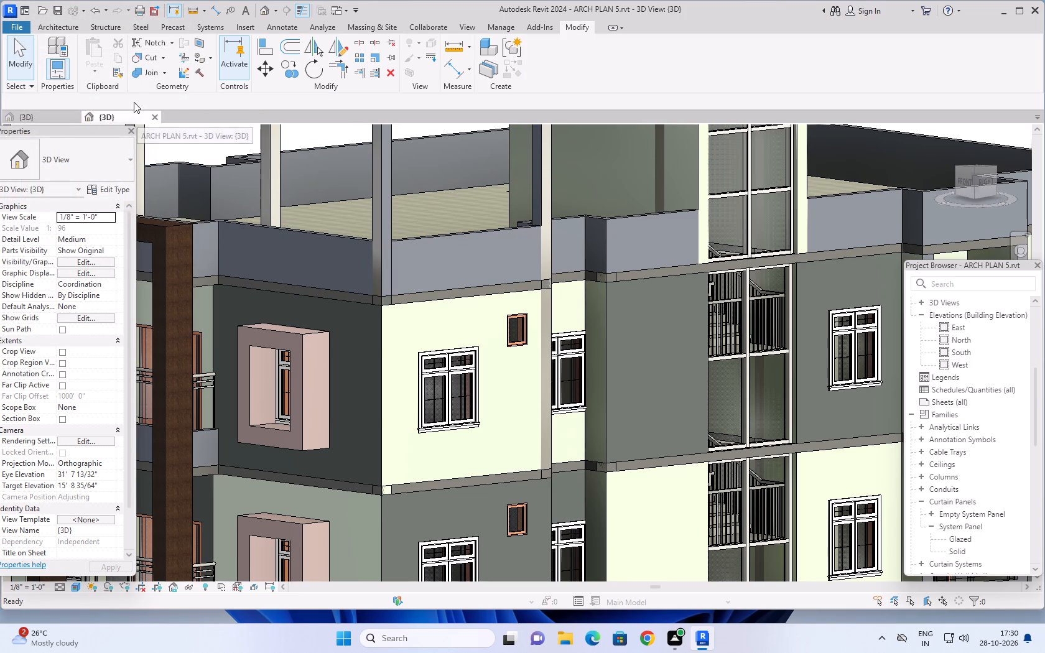
# Open the GROUND LEVEL floor plan and view the whole plan.
pyautogui.scroll(7, 949, 412)
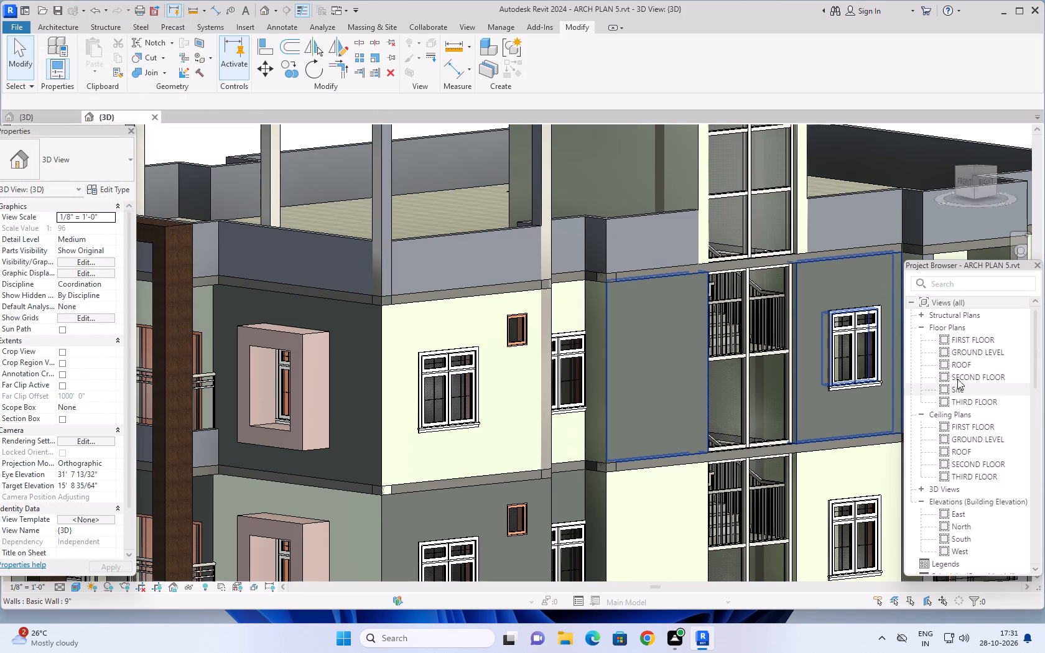
pyautogui.doubleClick(966, 351)
pyautogui.scroll(-1, 799, 384)
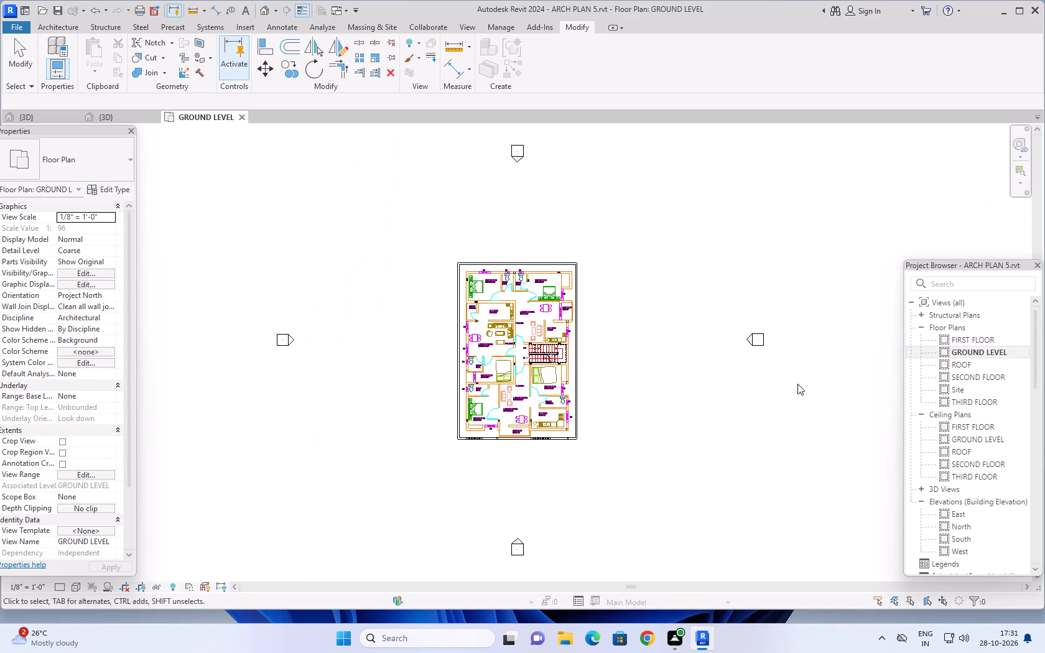
pyautogui.moveTo(789, 382); pyautogui.dragTo(782, 379, button='middle')
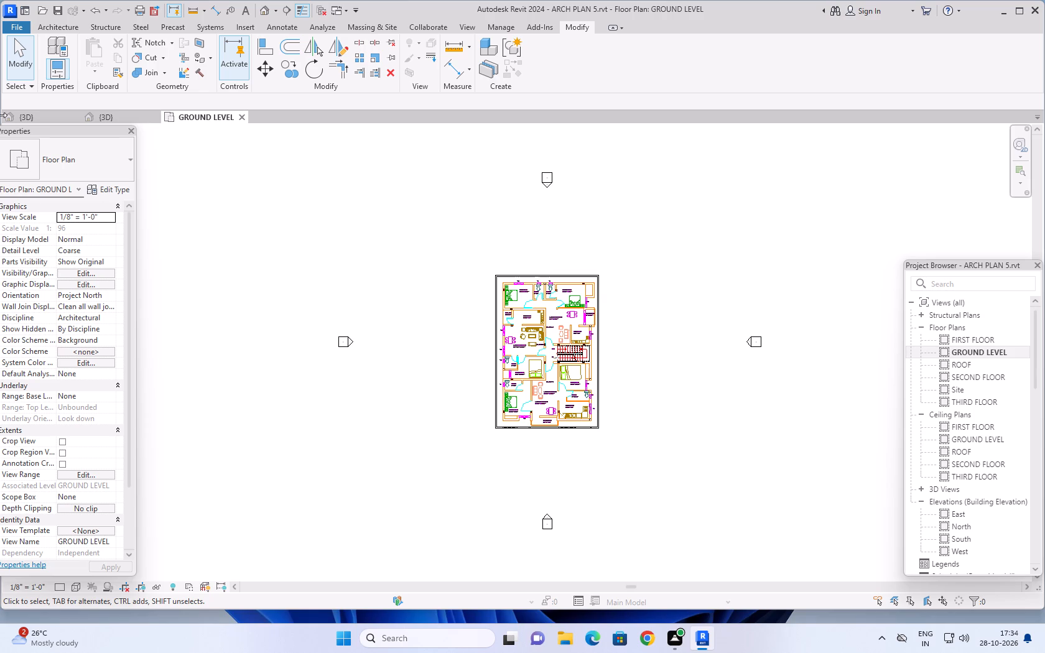
# Return to the ARCH PLAN 5 3D view and examine the painted building from the front, sides and above.
pyautogui.click(124, 116)
pyautogui.scroll(-4, 561, 254)
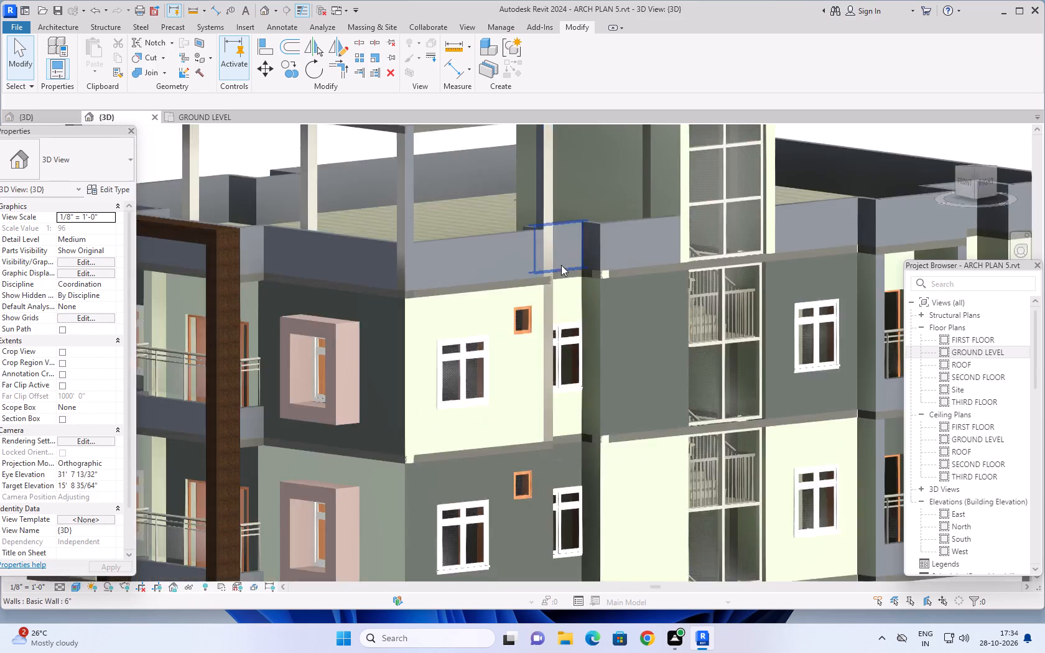
pyautogui.scroll(-4, 568, 291)
pyautogui.moveTo(317, 282); pyautogui.dragTo(313, 335, button='middle')
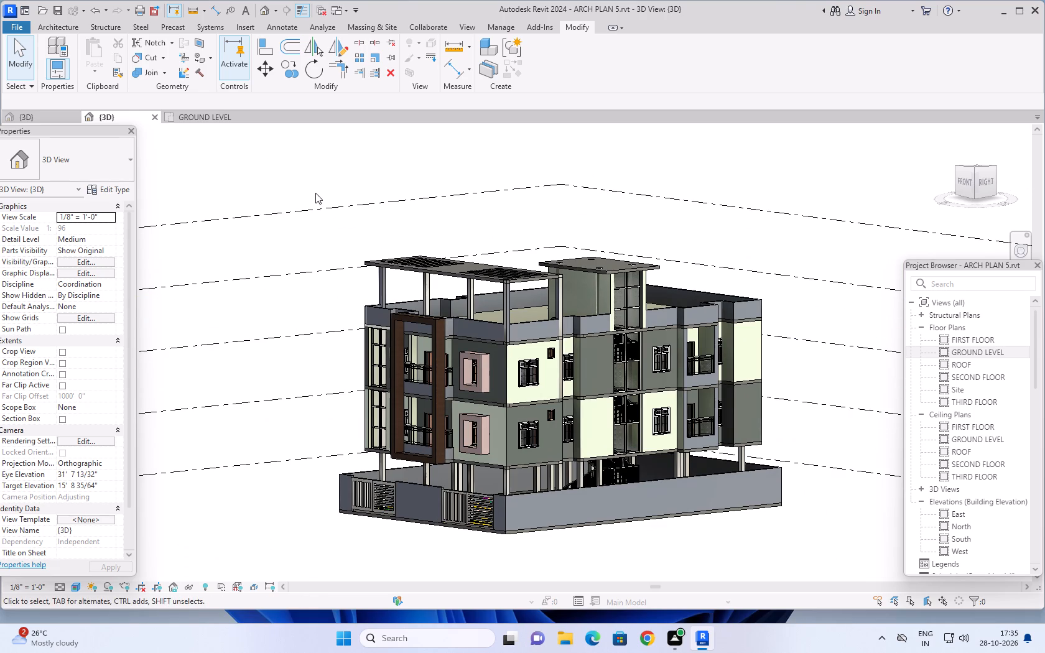
pyautogui.scroll(-1, 559, 239)
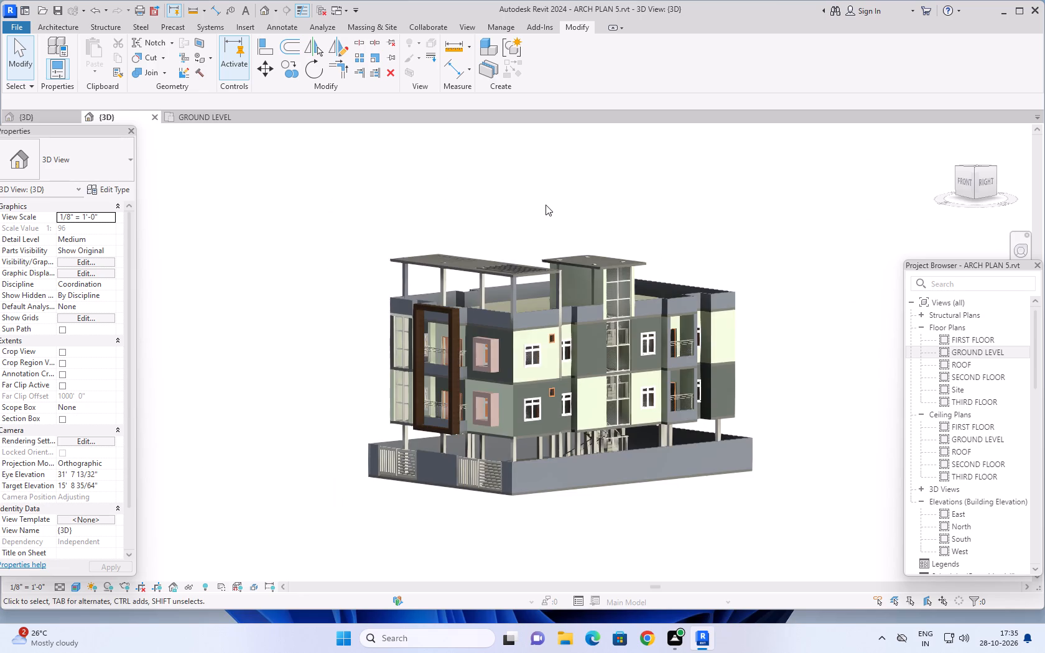
pyautogui.moveTo(537, 203); pyautogui.dragTo(504, 221, button='middle')
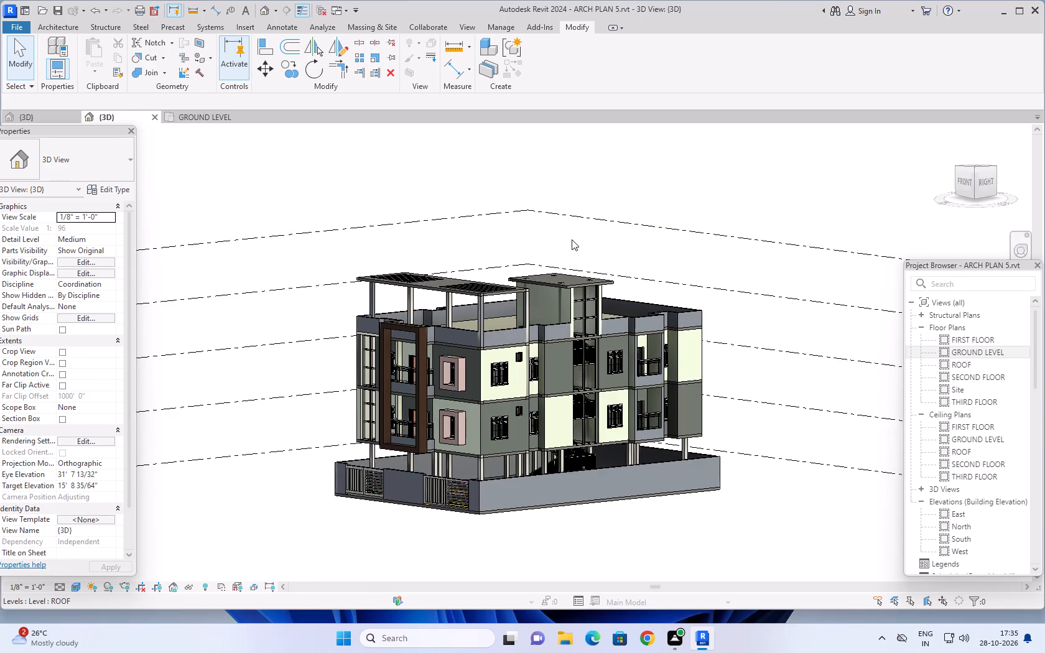
pyautogui.moveTo(569, 238); pyautogui.dragTo(536, 213, button='middle')
pyautogui.keyDown('shift'); pyautogui.moveTo(503, 208); pyautogui.dragTo(650, 356, button='middle'); pyautogui.keyUp('shift')
pyautogui.keyDown('shift'); pyautogui.scroll(1, 549, 276); pyautogui.keyUp('shift')
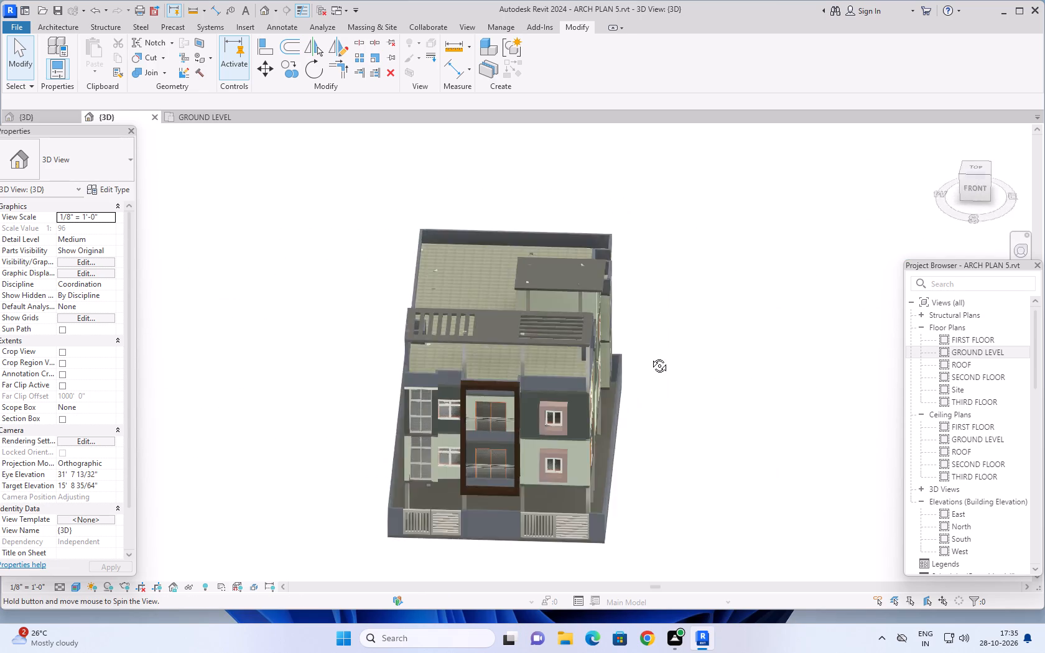
pyautogui.keyDown('shift'); pyautogui.moveTo(650, 356); pyautogui.dragTo(408, 238, button='middle'); pyautogui.keyUp('shift')
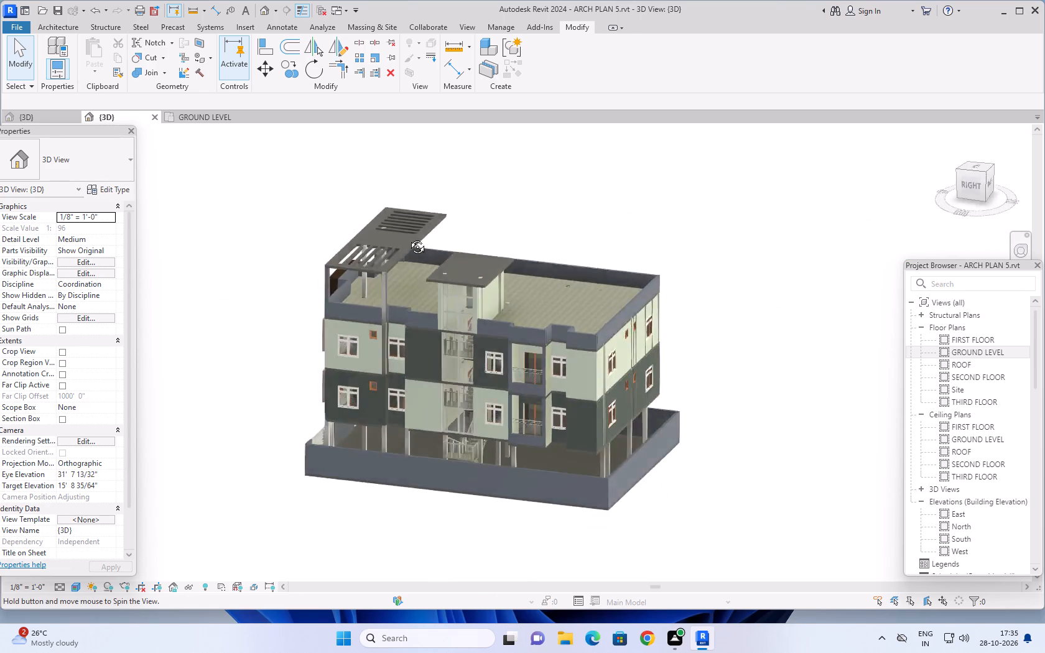
pyautogui.keyDown('shift'); pyautogui.moveTo(408, 238); pyautogui.dragTo(689, 243, button='middle'); pyautogui.keyUp('shift')
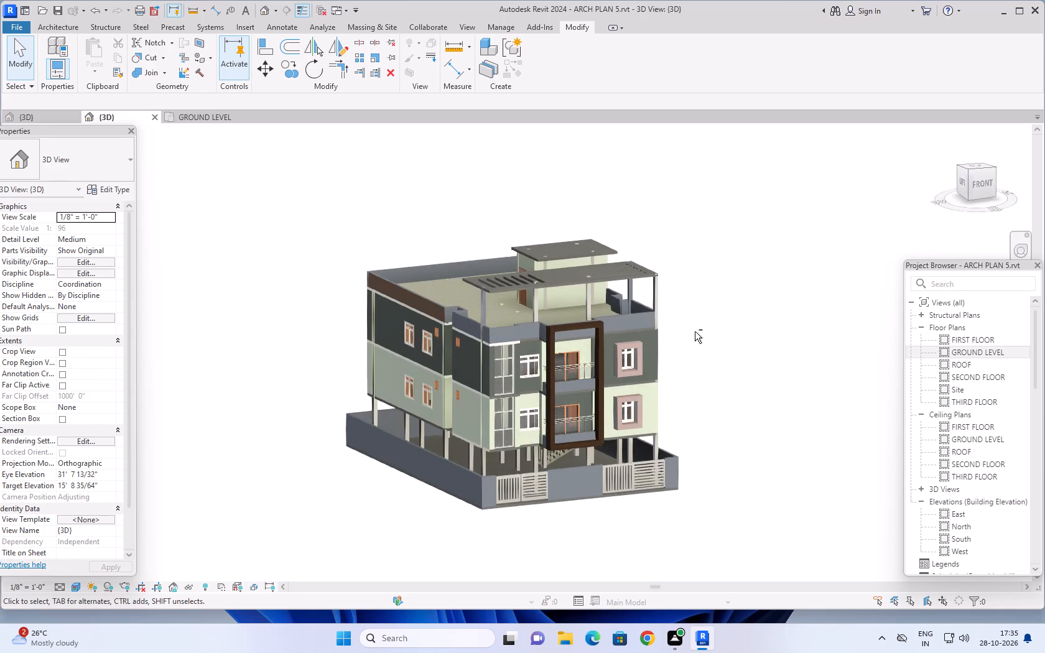
pyautogui.scroll(2, 687, 382)
pyautogui.moveTo(692, 410); pyautogui.dragTo(759, 356, button='middle')
pyautogui.keyDown('shift'); pyautogui.moveTo(733, 427); pyautogui.dragTo(799, 410, button='middle'); pyautogui.keyUp('shift')
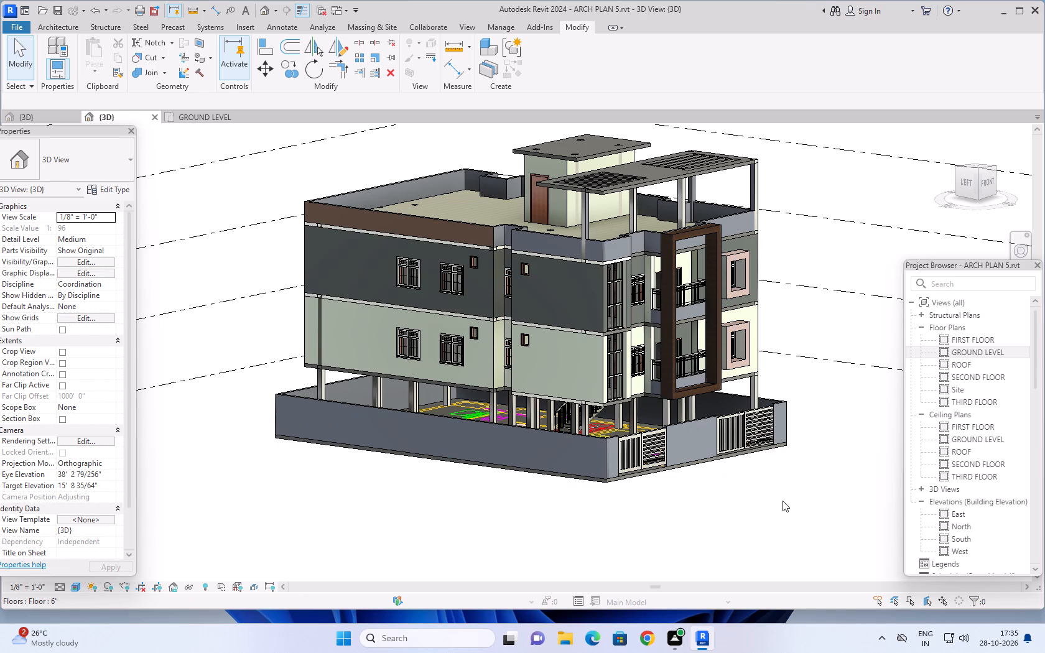
pyautogui.moveTo(787, 503); pyautogui.dragTo(748, 503, button='middle')
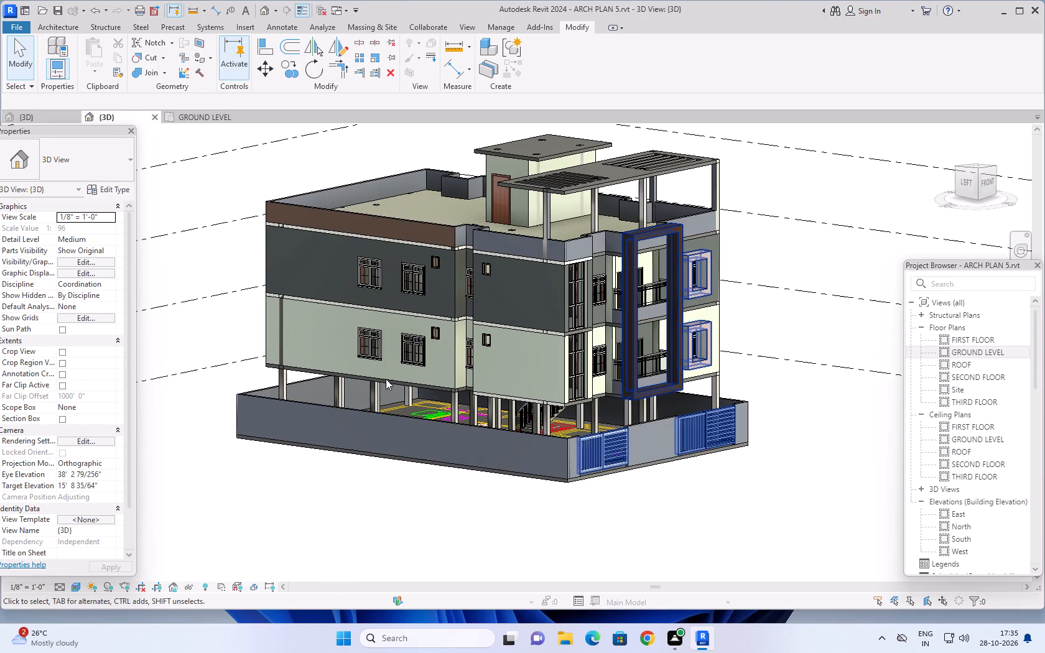
# Switch to the ARCH PLAN 7 3D view and examine its compound wall, gates and surrounding grass ground.
pyautogui.click(27, 116)
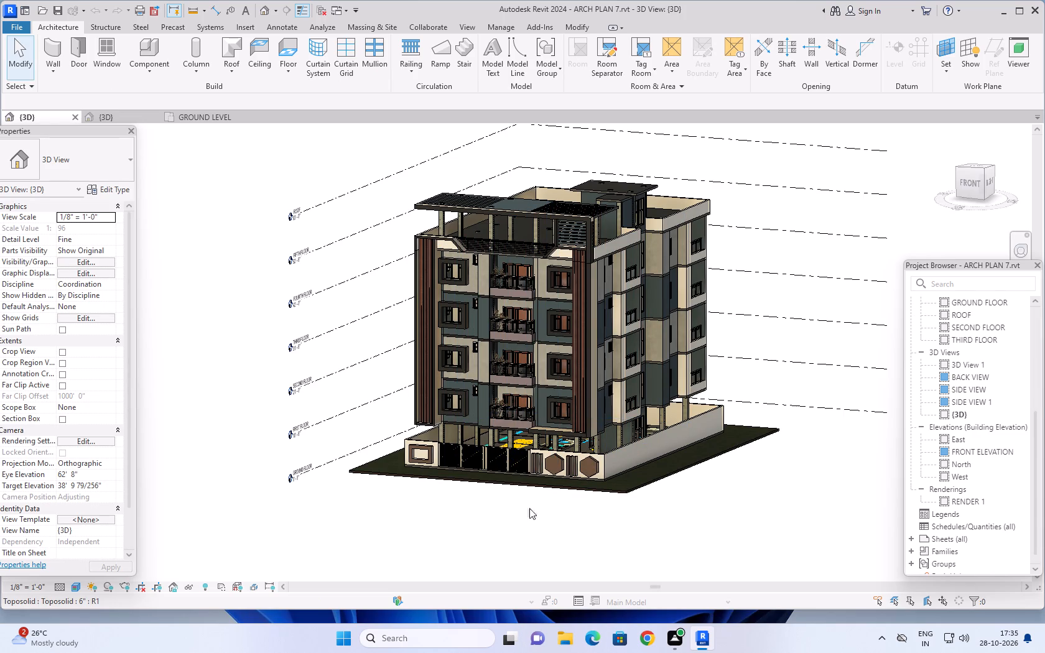
pyautogui.keyDown('shift'); pyautogui.moveTo(483, 500); pyautogui.dragTo(511, 511, button='middle'); pyautogui.keyUp('shift')
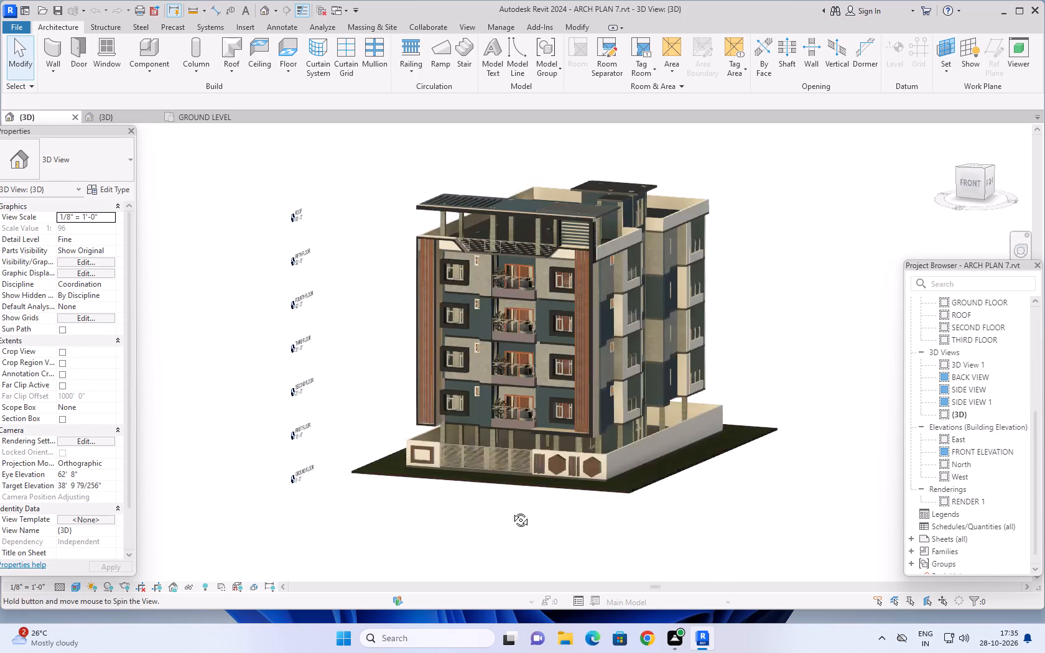
pyautogui.keyDown('shift'); pyautogui.moveTo(511, 511); pyautogui.dragTo(546, 526, button='middle'); pyautogui.keyUp('shift')
pyautogui.scroll(13, 487, 492)
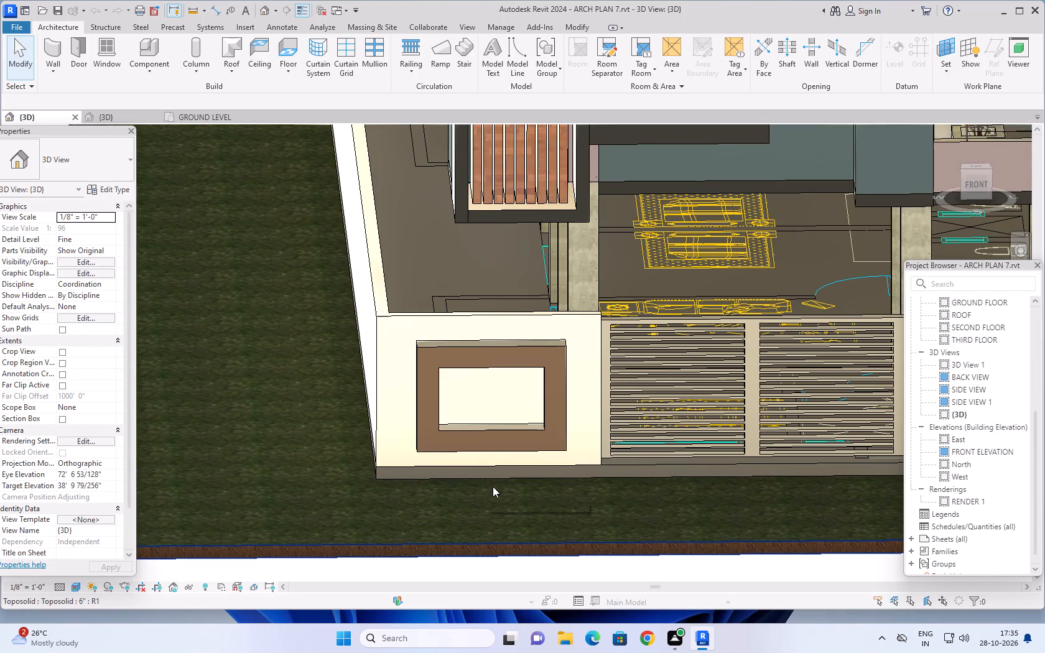
pyautogui.keyDown('shift'); pyautogui.moveTo(498, 484); pyautogui.dragTo(540, 496, button='middle'); pyautogui.keyUp('shift')
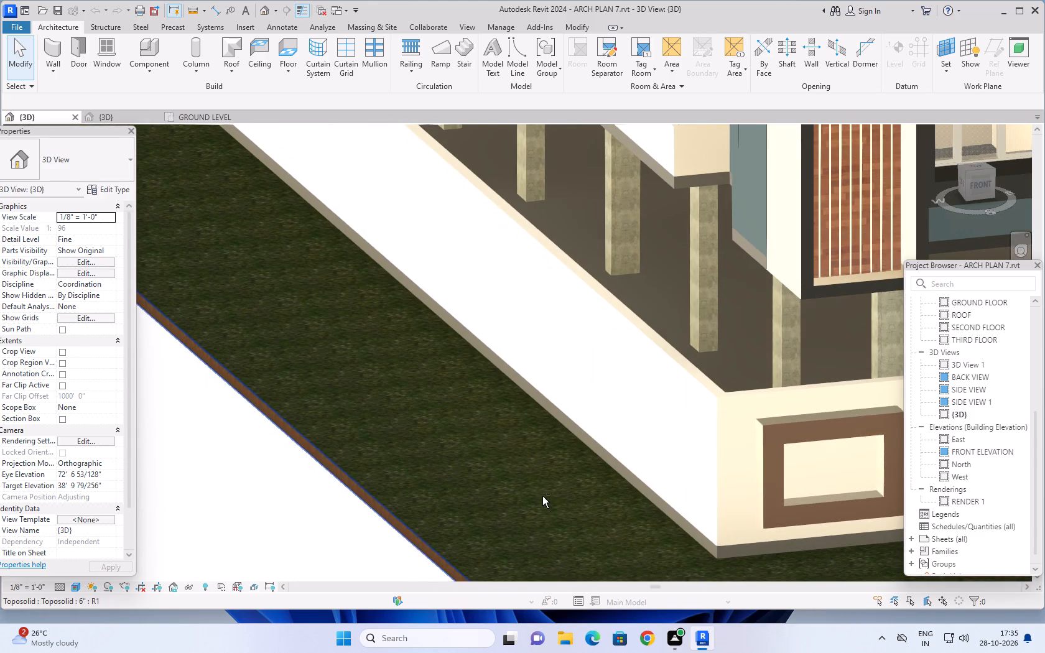
pyautogui.moveTo(537, 494); pyautogui.dragTo(361, 442, button='middle')
pyautogui.scroll(-3, 618, 486)
pyautogui.moveTo(666, 495); pyautogui.dragTo(451, 469, button='middle')
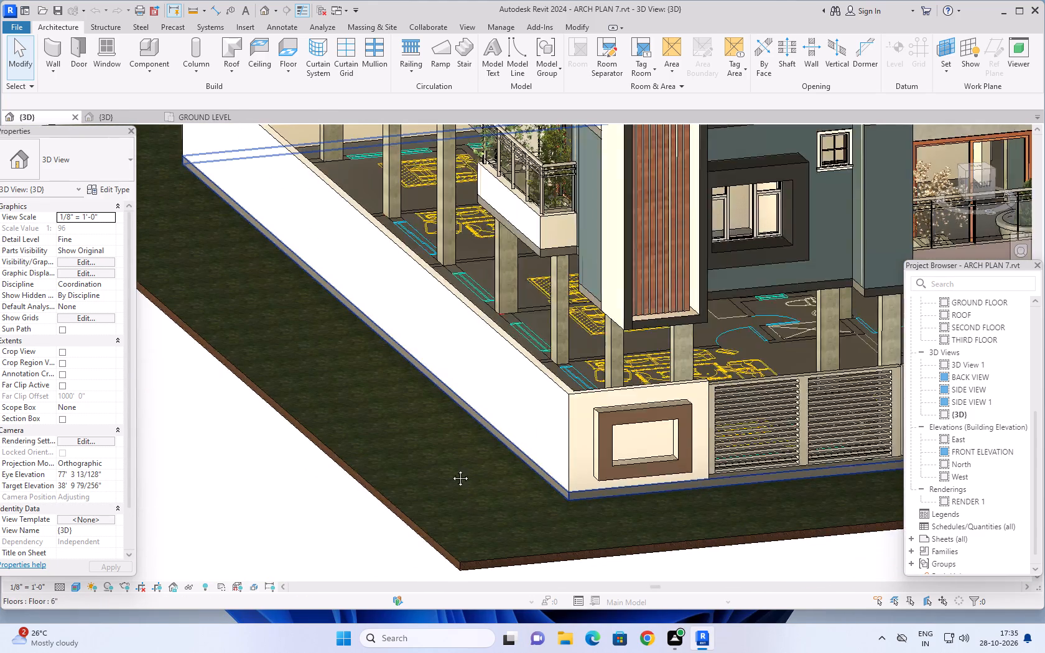
pyautogui.moveTo(451, 469); pyautogui.dragTo(241, 441, button='middle')
pyautogui.scroll(-2, 688, 434)
pyautogui.moveTo(709, 431); pyautogui.dragTo(605, 430, button='middle')
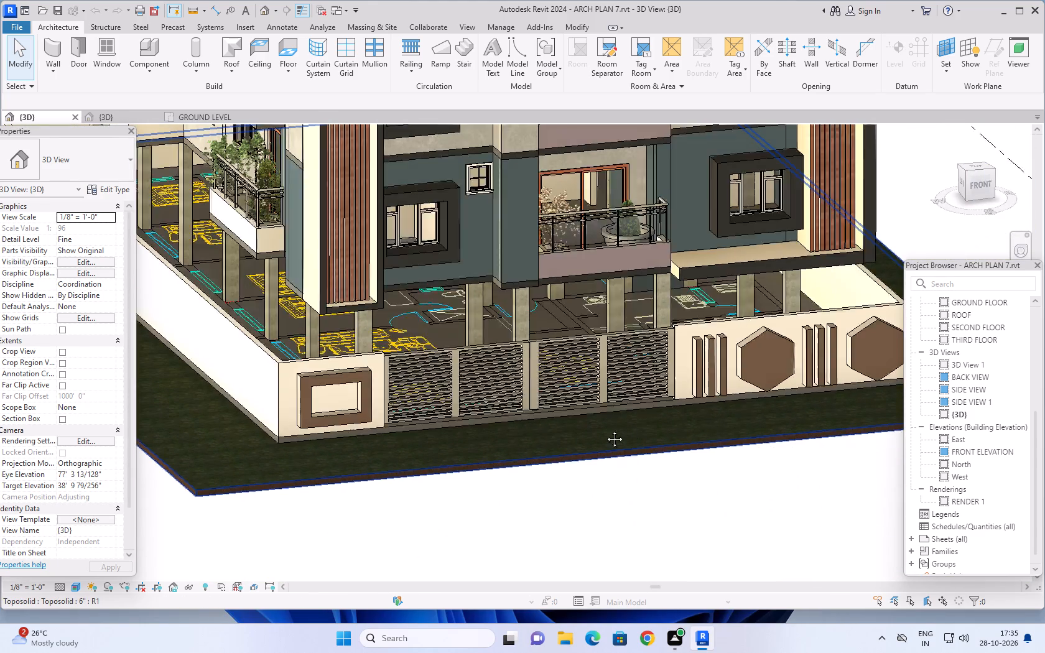
pyautogui.moveTo(605, 430); pyautogui.dragTo(553, 424, button='middle')
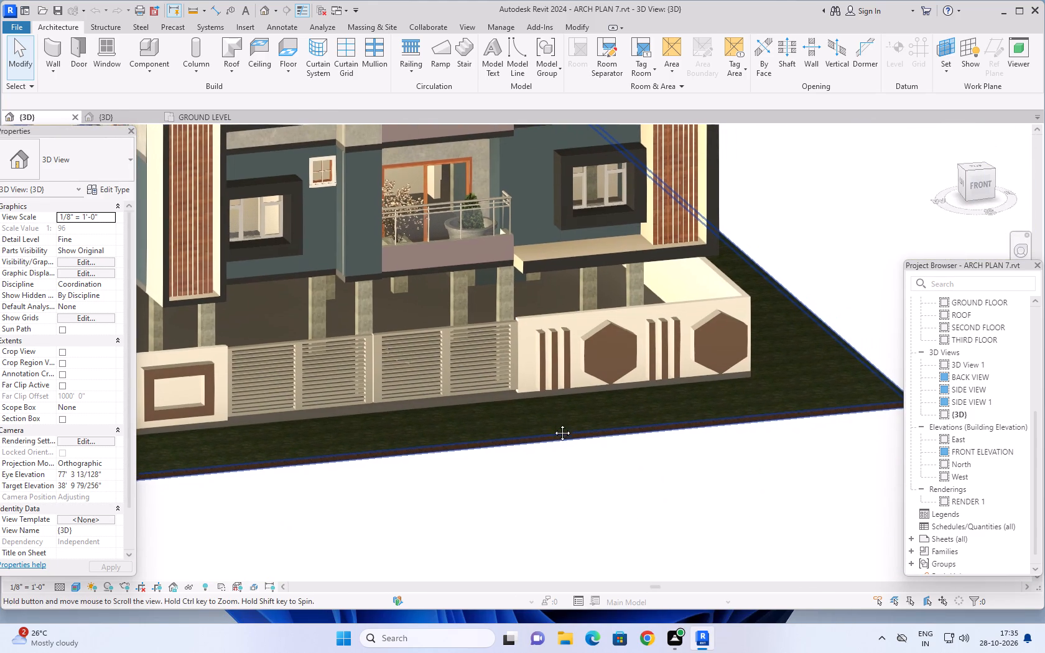
pyautogui.moveTo(553, 424); pyautogui.dragTo(556, 414, button='middle')
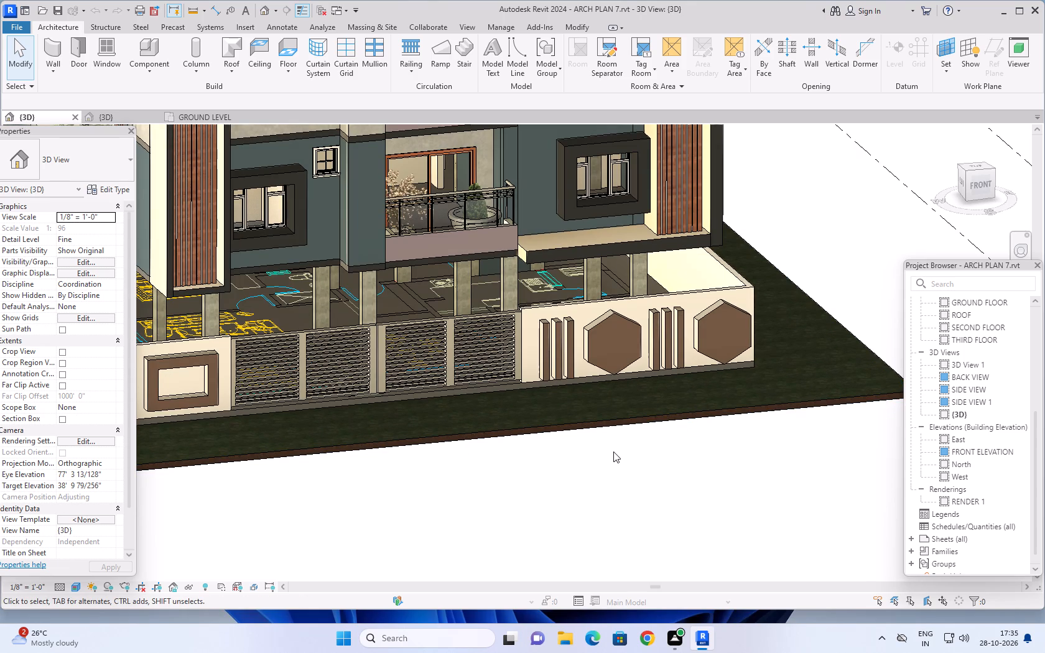
pyautogui.moveTo(598, 457); pyautogui.dragTo(681, 465, button='middle')
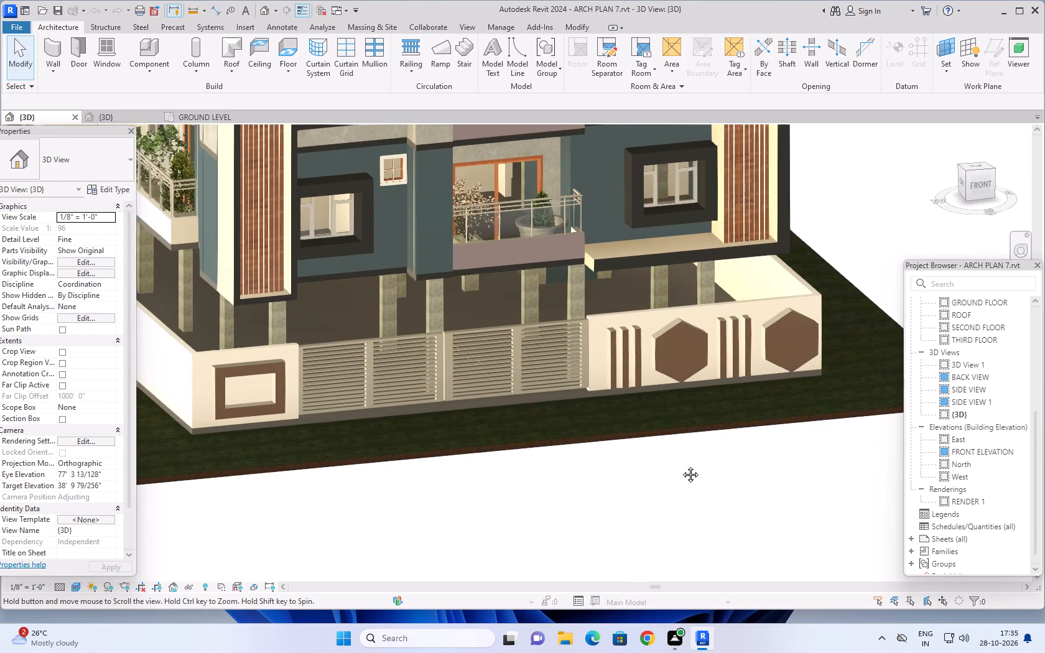
pyautogui.moveTo(681, 465); pyautogui.dragTo(804, 492, button='middle')
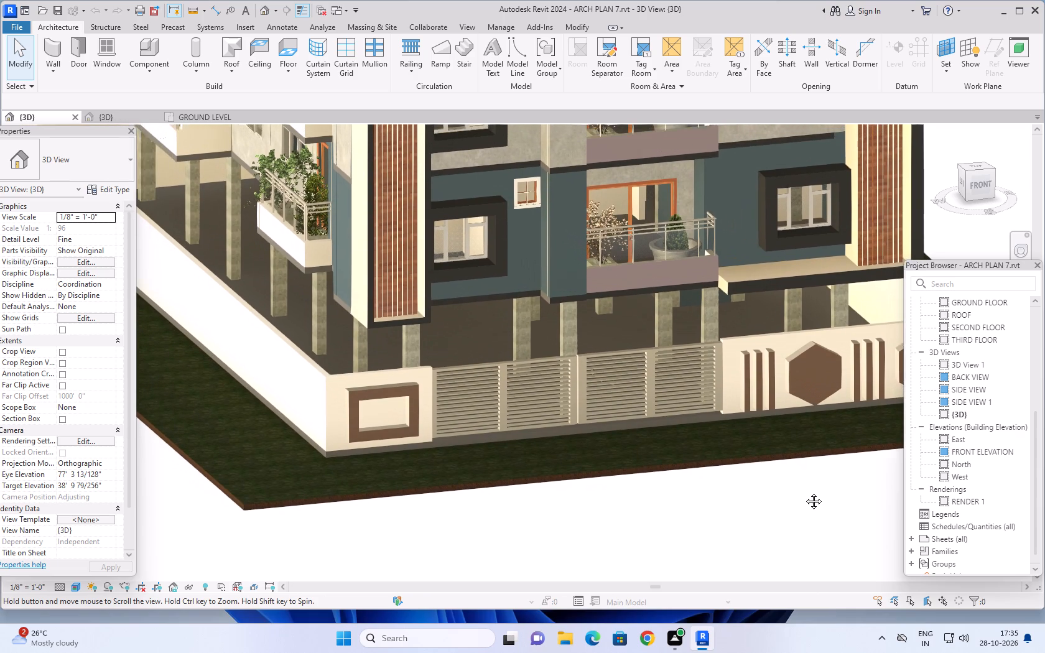
pyautogui.moveTo(804, 492); pyautogui.dragTo(815, 497, button='middle')
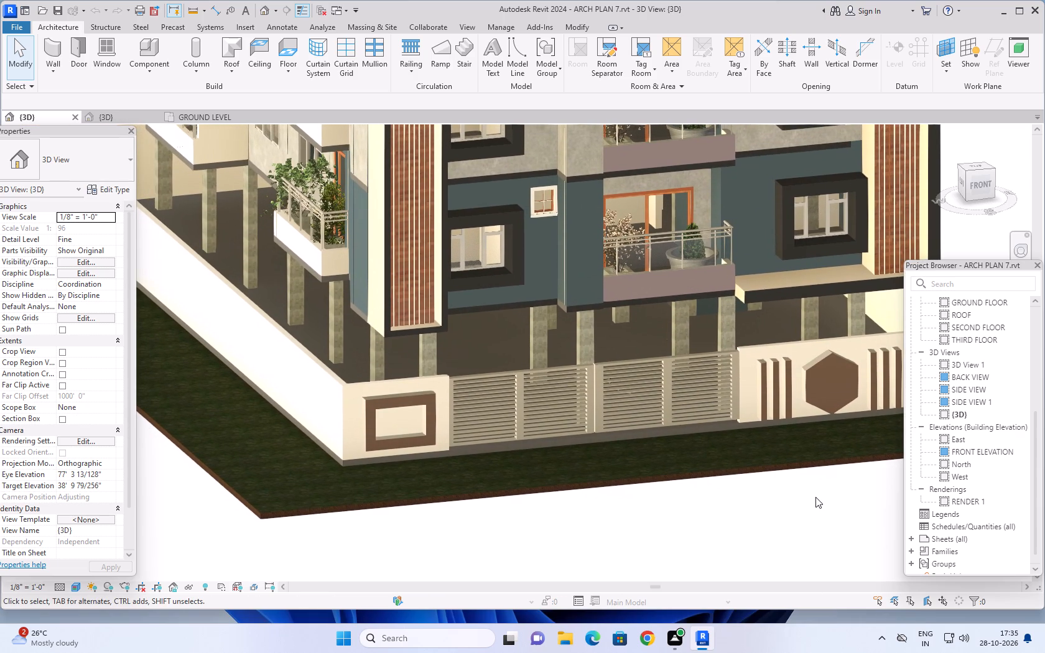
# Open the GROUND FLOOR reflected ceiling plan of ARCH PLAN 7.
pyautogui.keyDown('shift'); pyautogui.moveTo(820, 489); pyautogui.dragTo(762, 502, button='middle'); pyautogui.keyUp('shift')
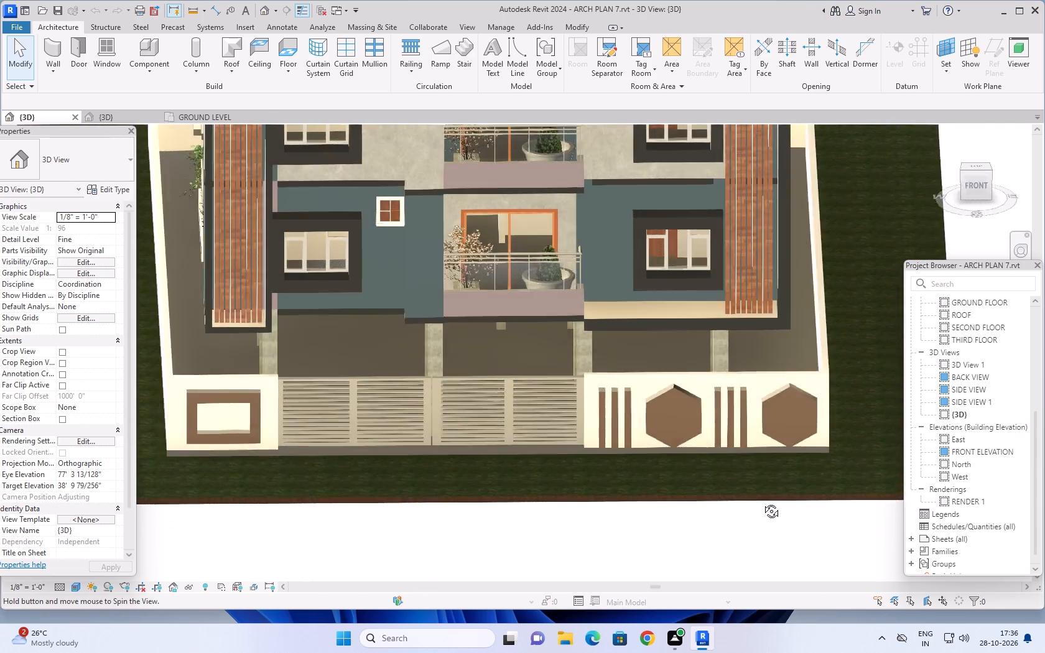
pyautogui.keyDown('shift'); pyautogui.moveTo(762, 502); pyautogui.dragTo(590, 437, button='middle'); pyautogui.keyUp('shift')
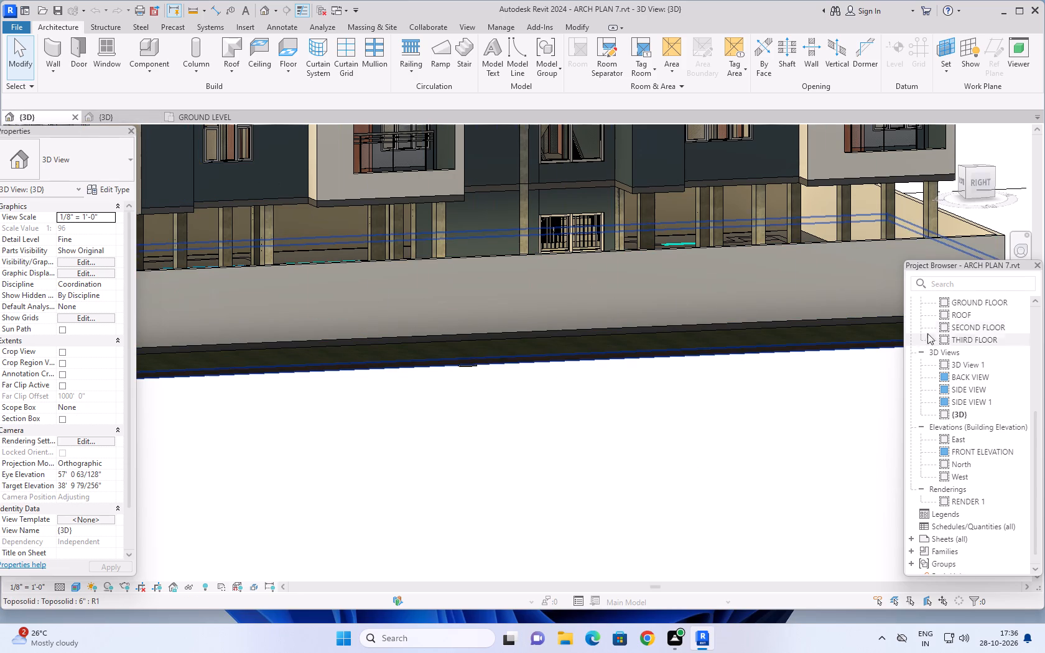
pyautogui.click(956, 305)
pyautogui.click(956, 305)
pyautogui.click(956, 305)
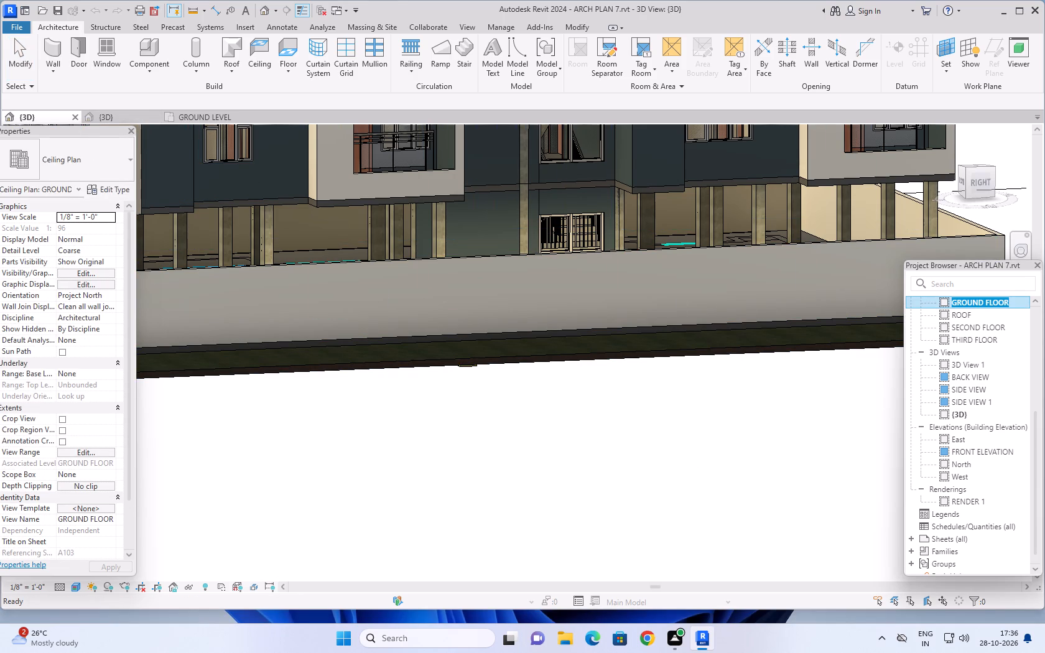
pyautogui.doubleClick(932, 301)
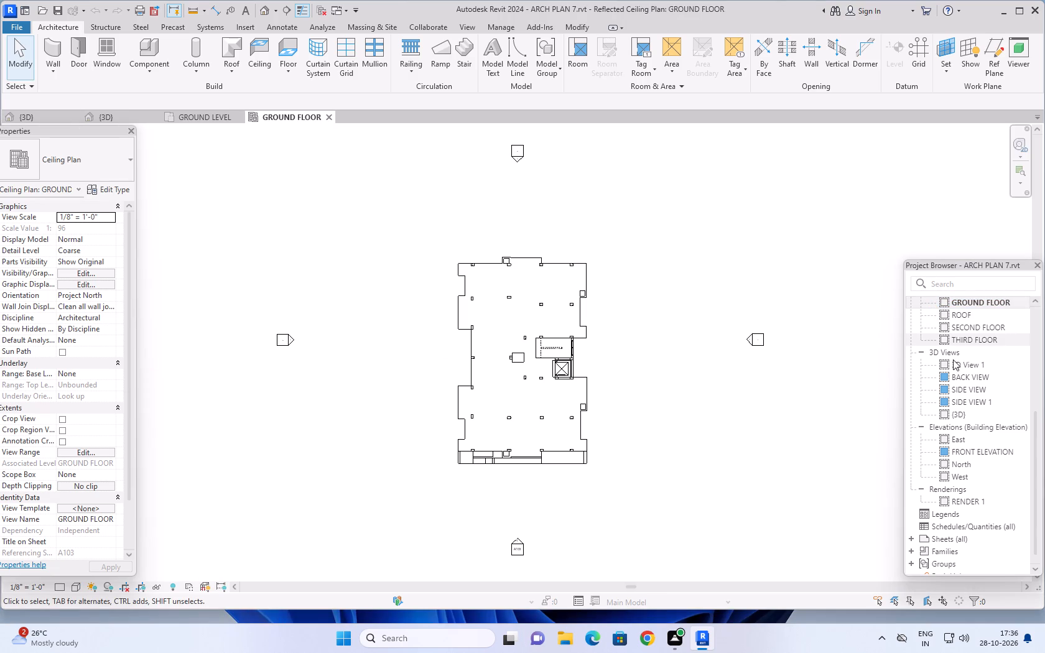
# Open the GROUND FLOOR floor plan of ARCH PLAN 7, showing the front flat and compound wall.
pyautogui.scroll(4, 955, 351)
pyautogui.scroll(2, 972, 406)
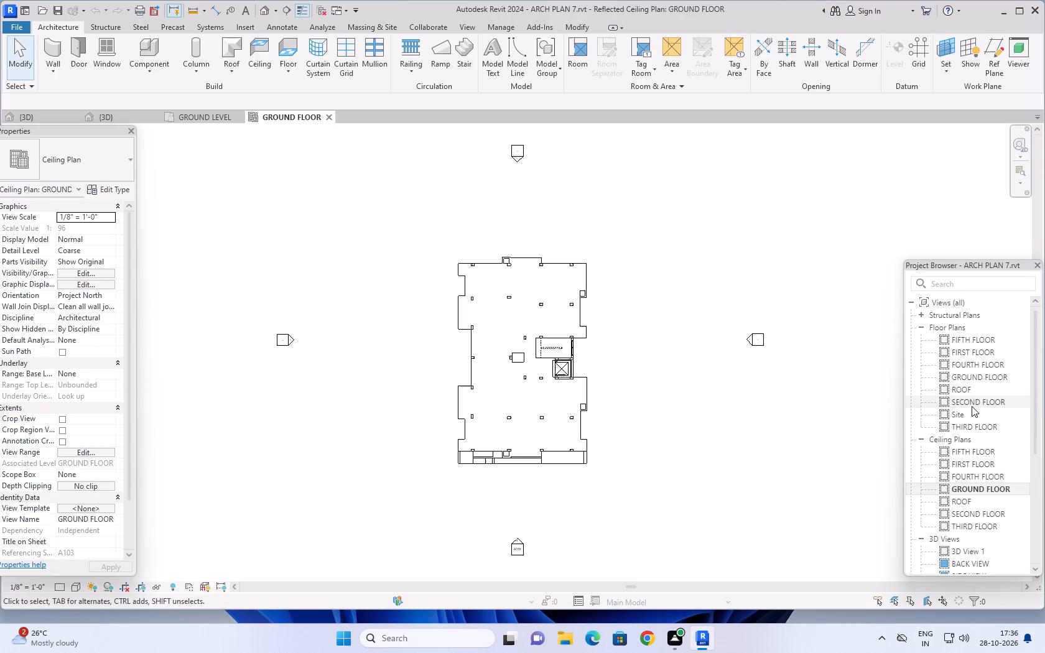
pyautogui.scroll(1, 972, 406)
pyautogui.doubleClick(966, 377)
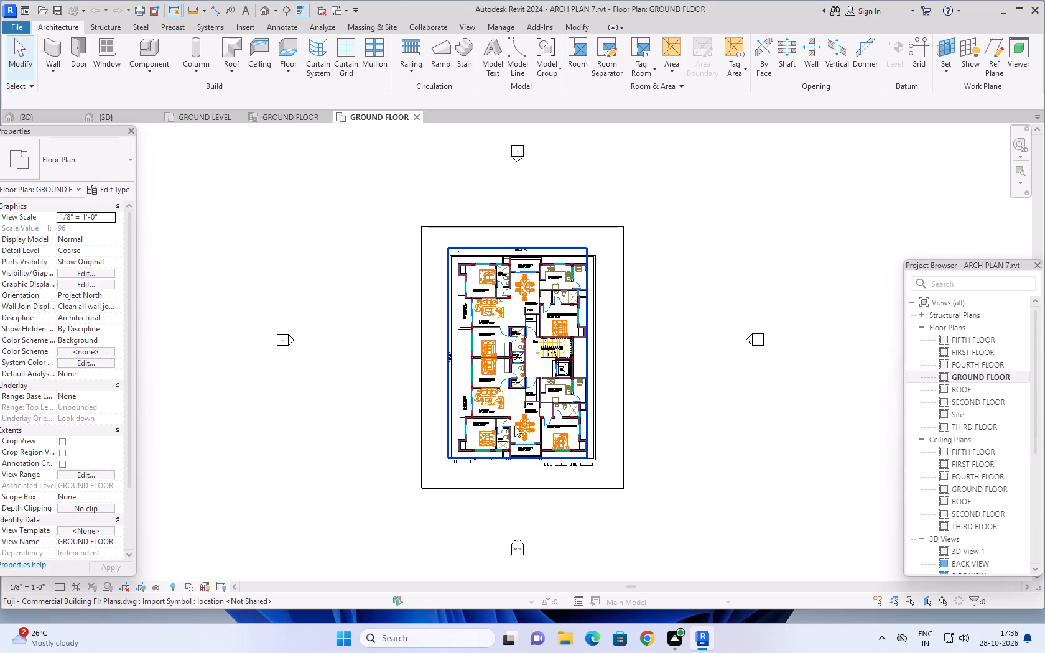
pyautogui.scroll(6, 538, 428)
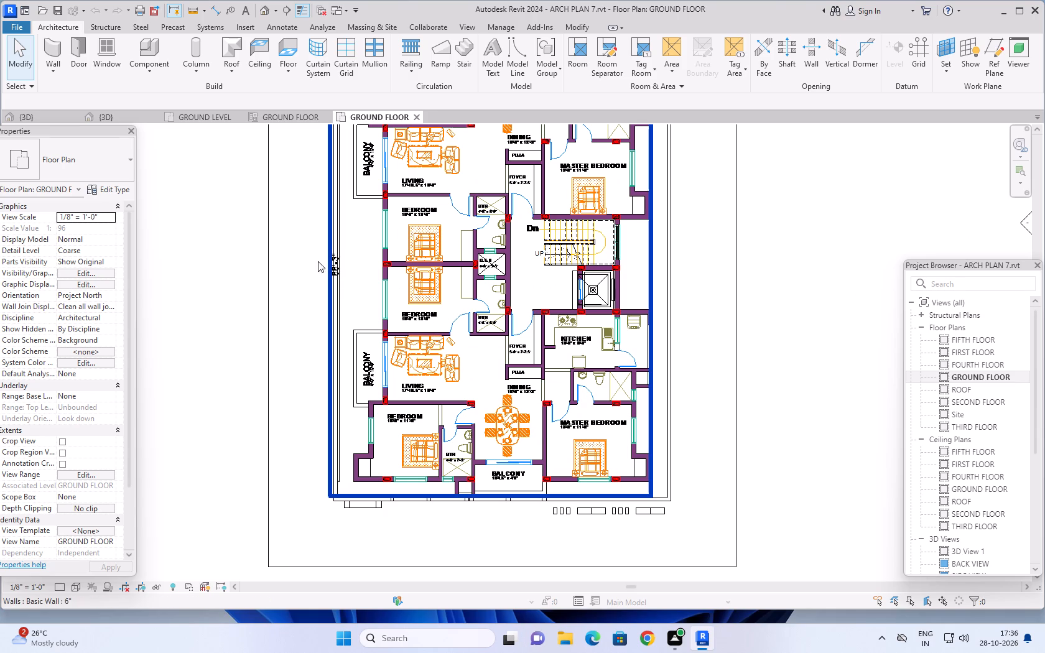
# Switch to Chrome, search for "car jpg image for revit family free download" and open Measured Survey PRO's Revit vehicle families page.
pyautogui.click(646, 636)
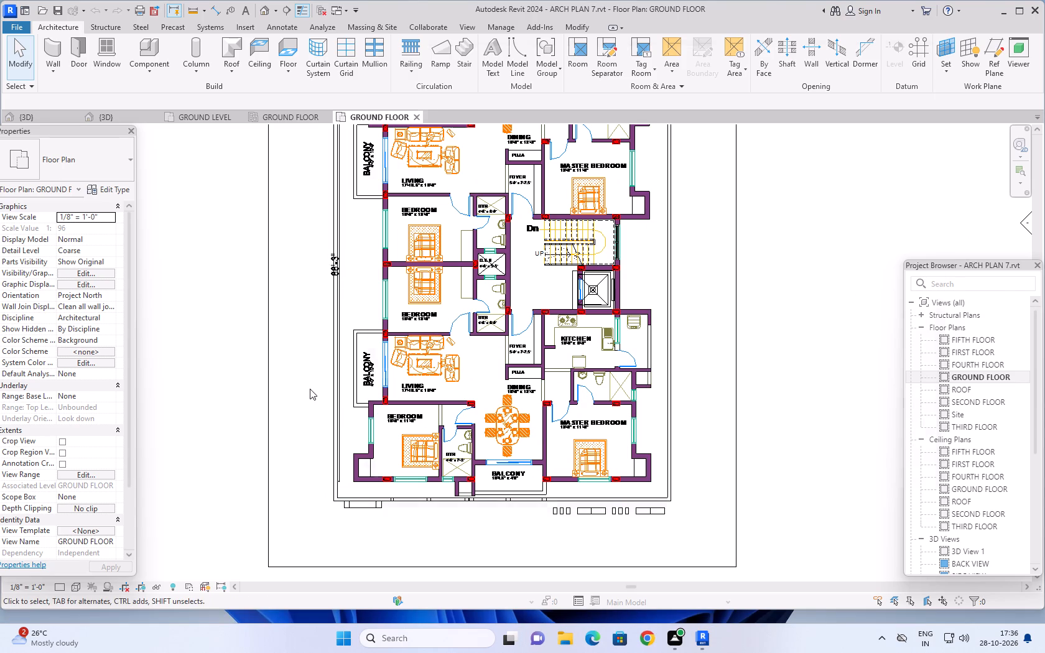
pyautogui.click(530, 256)
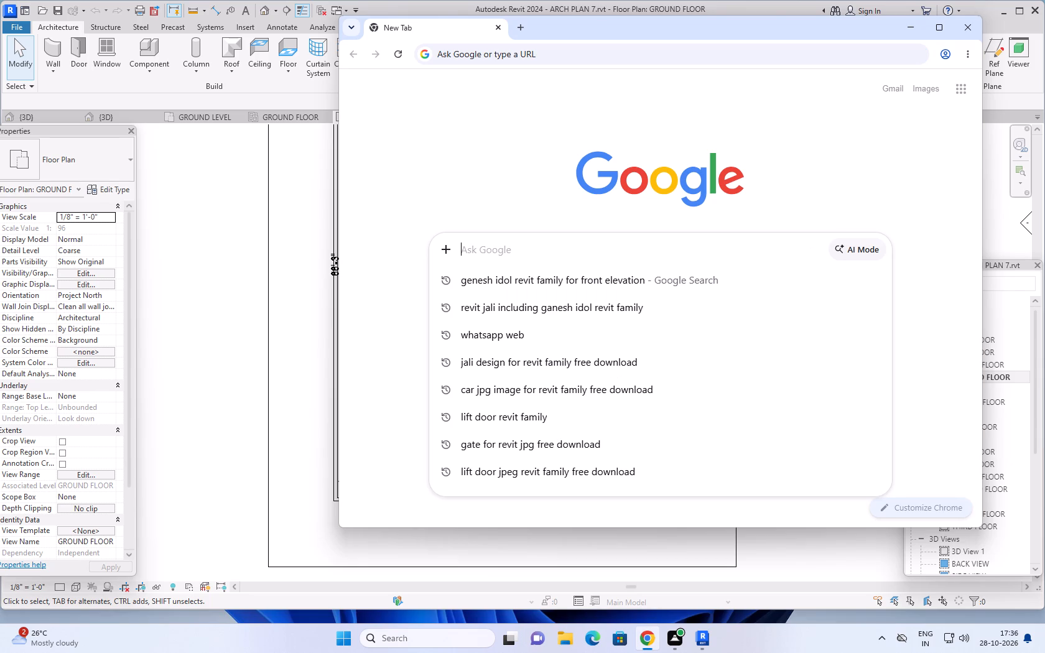
pyautogui.scroll(-8, 528, 342)
pyautogui.click(532, 392)
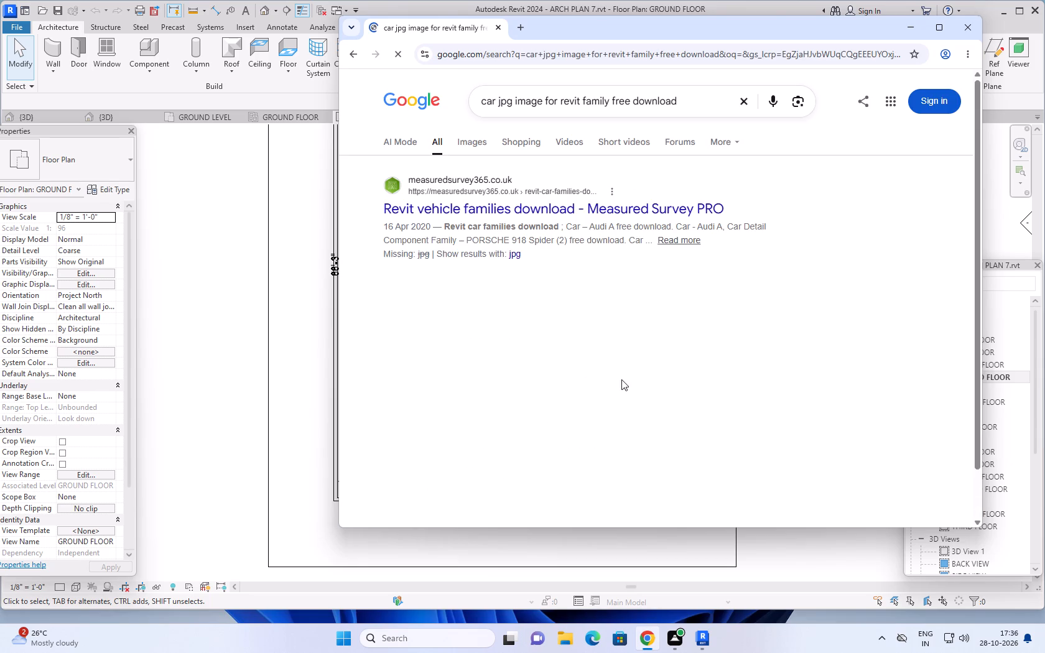
pyautogui.click(565, 205)
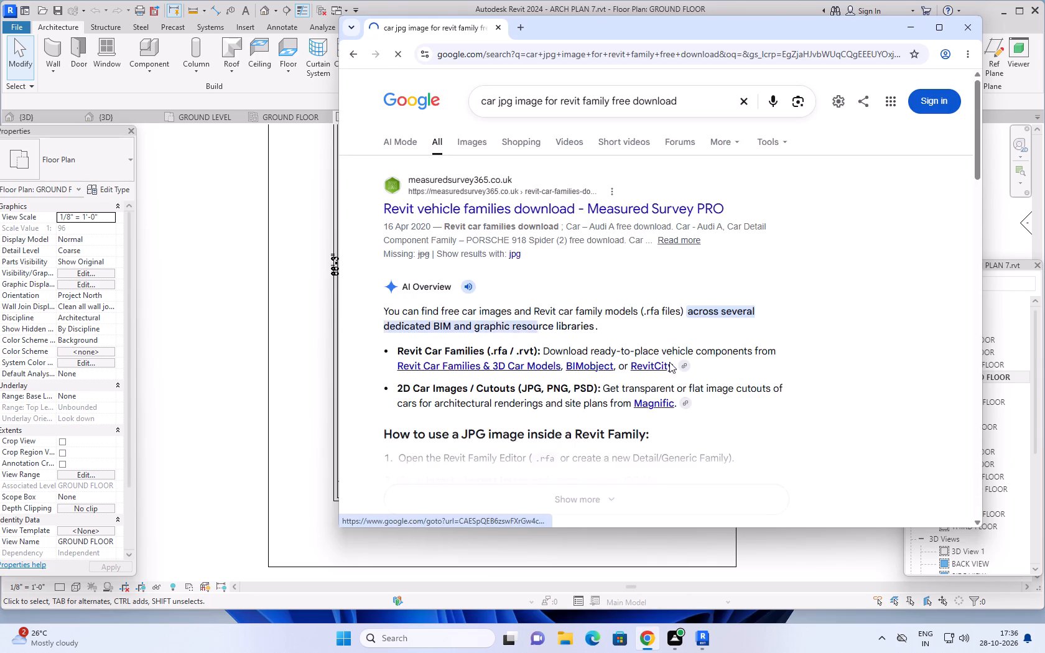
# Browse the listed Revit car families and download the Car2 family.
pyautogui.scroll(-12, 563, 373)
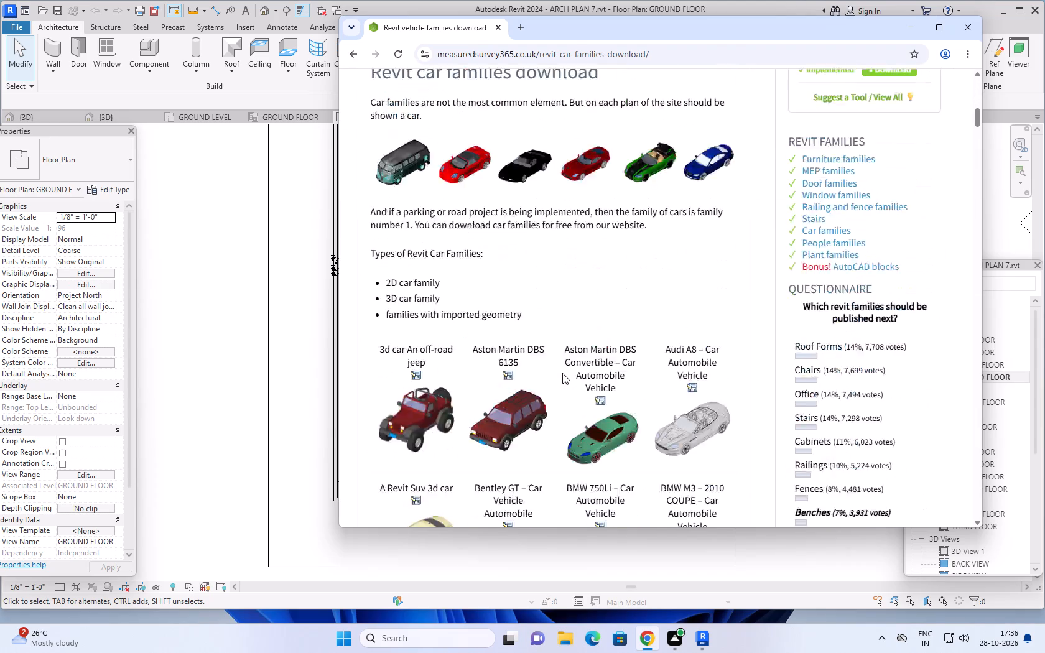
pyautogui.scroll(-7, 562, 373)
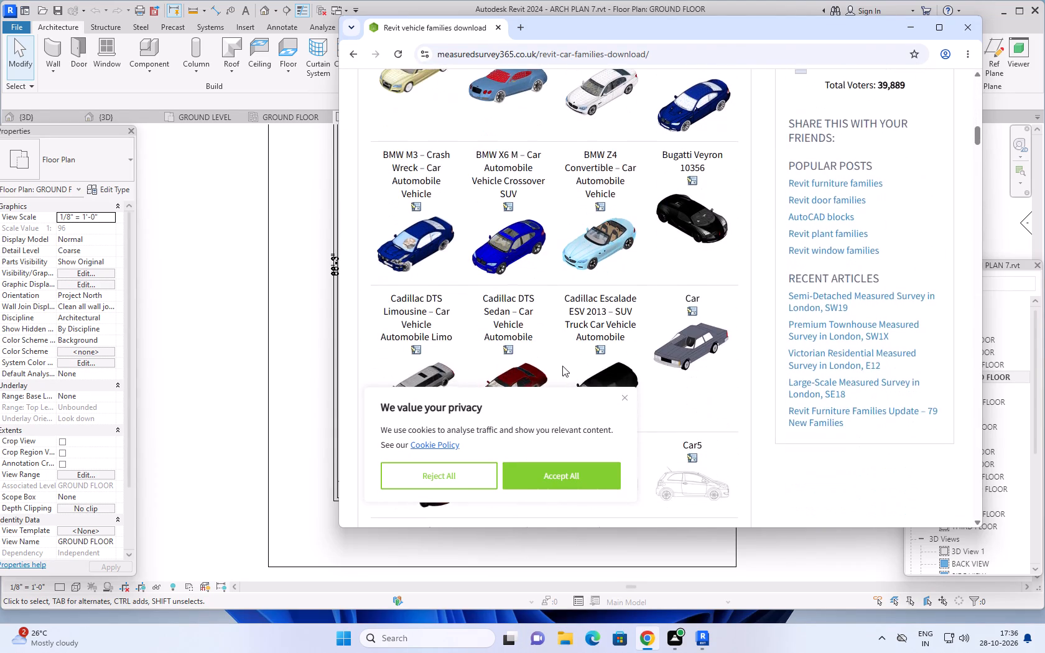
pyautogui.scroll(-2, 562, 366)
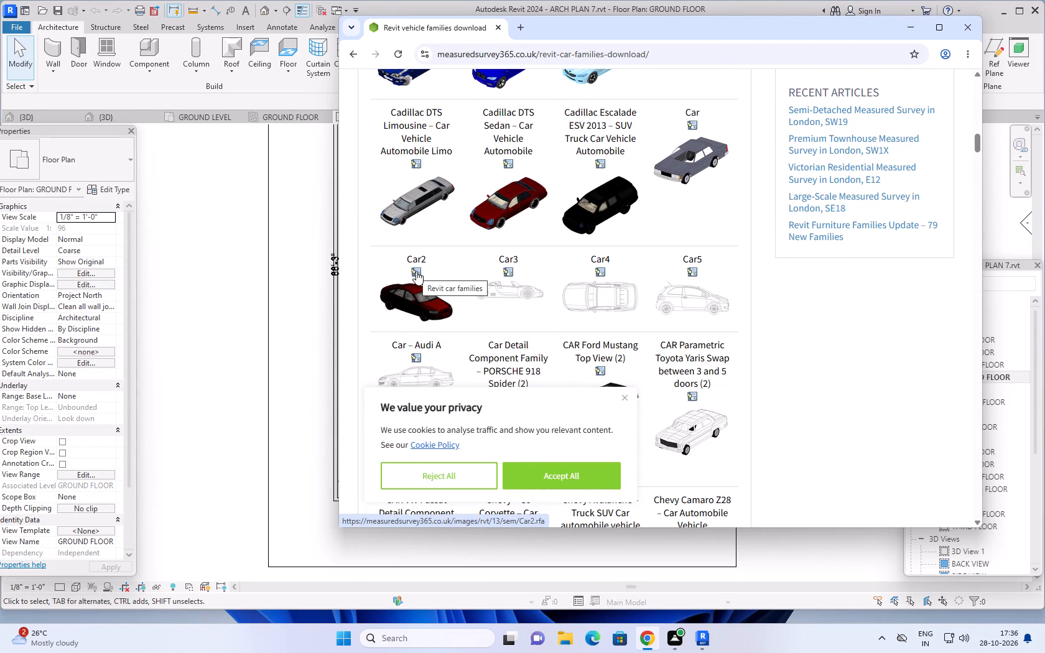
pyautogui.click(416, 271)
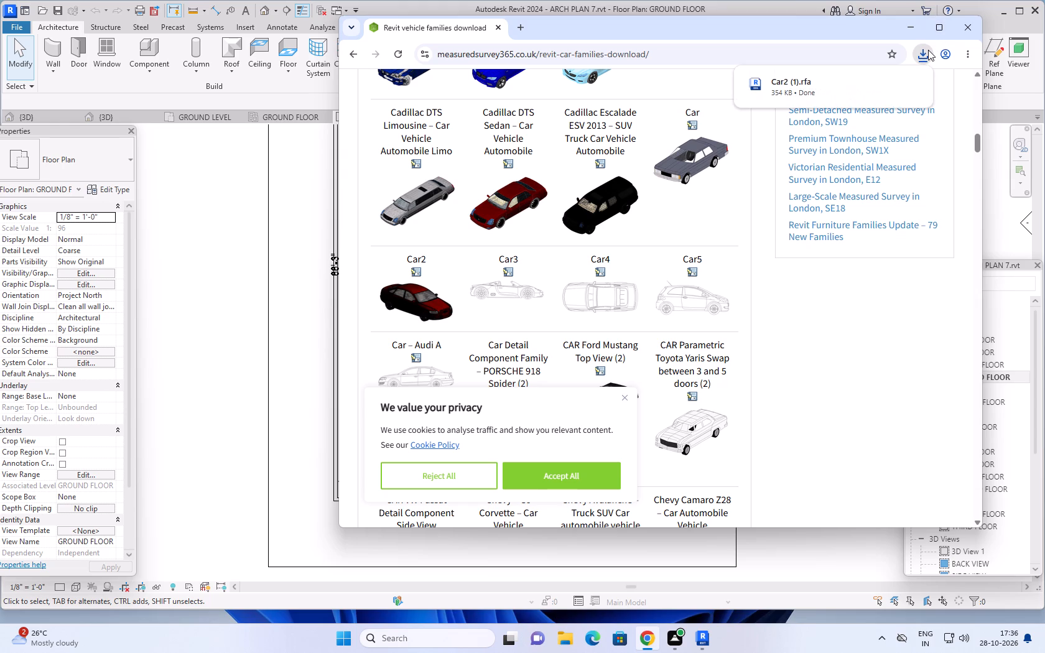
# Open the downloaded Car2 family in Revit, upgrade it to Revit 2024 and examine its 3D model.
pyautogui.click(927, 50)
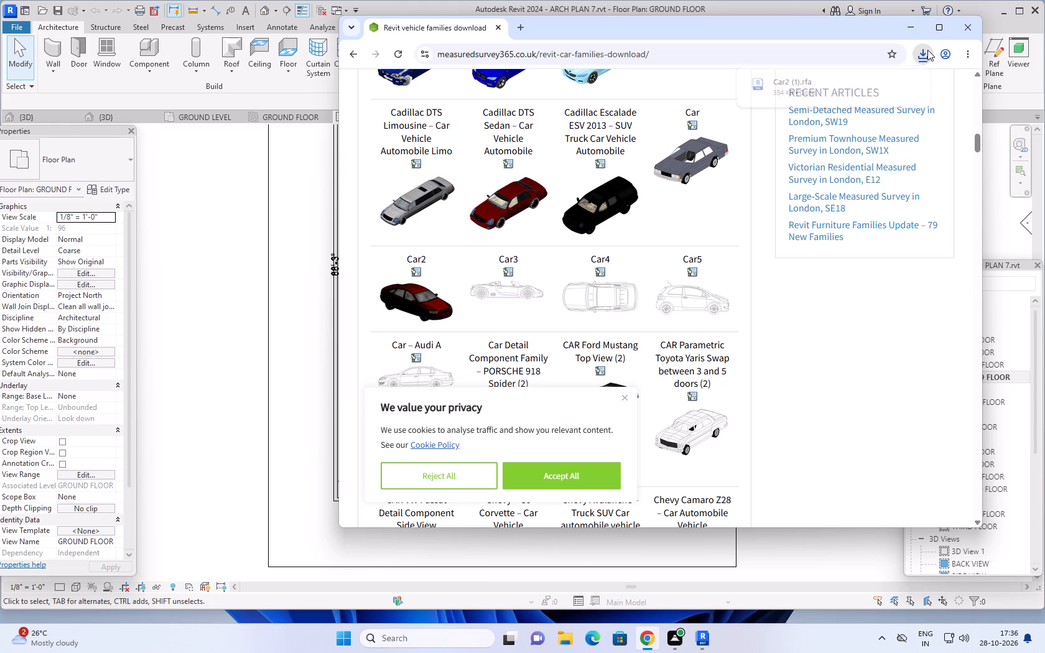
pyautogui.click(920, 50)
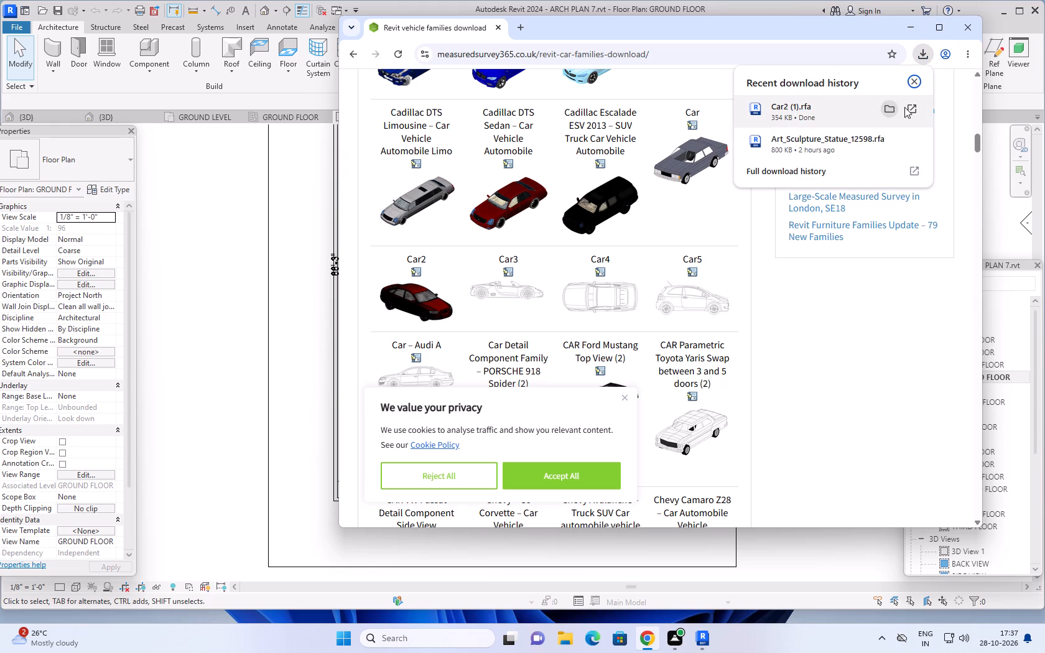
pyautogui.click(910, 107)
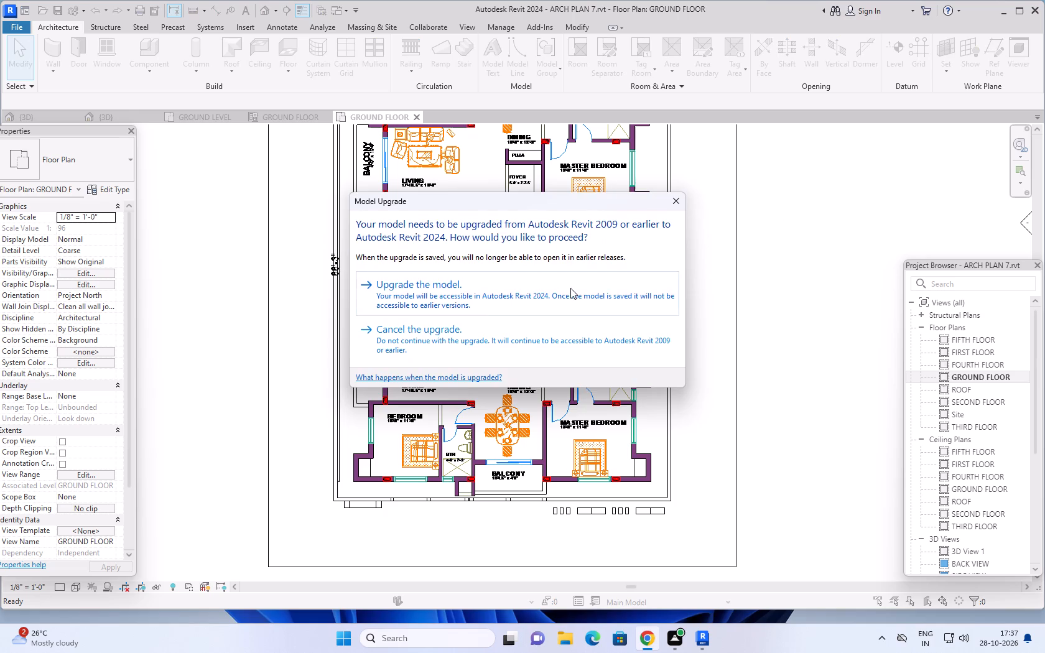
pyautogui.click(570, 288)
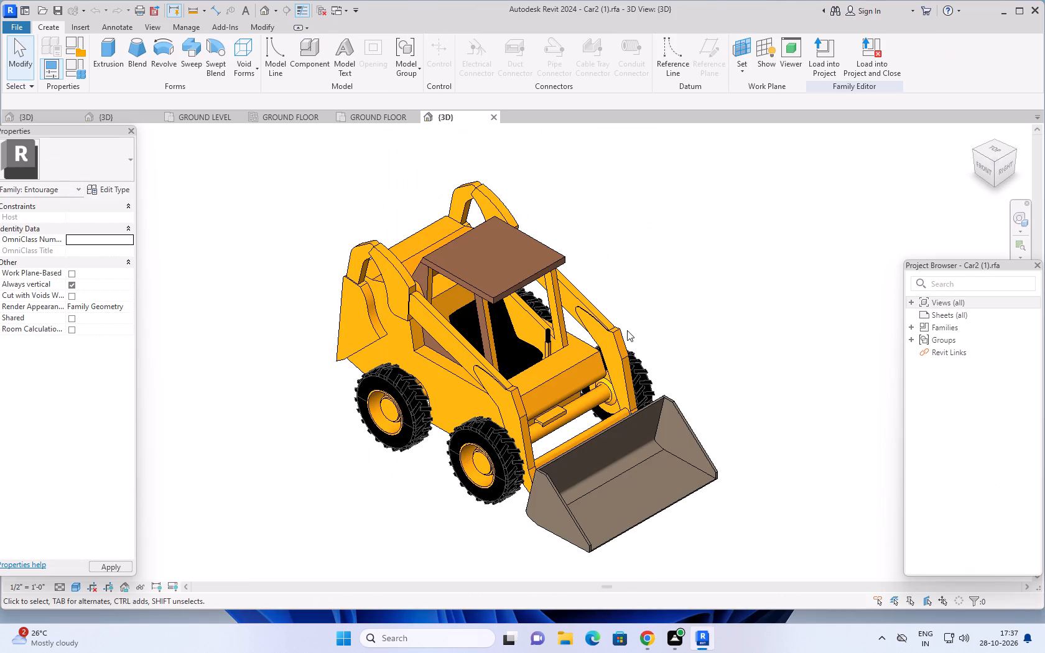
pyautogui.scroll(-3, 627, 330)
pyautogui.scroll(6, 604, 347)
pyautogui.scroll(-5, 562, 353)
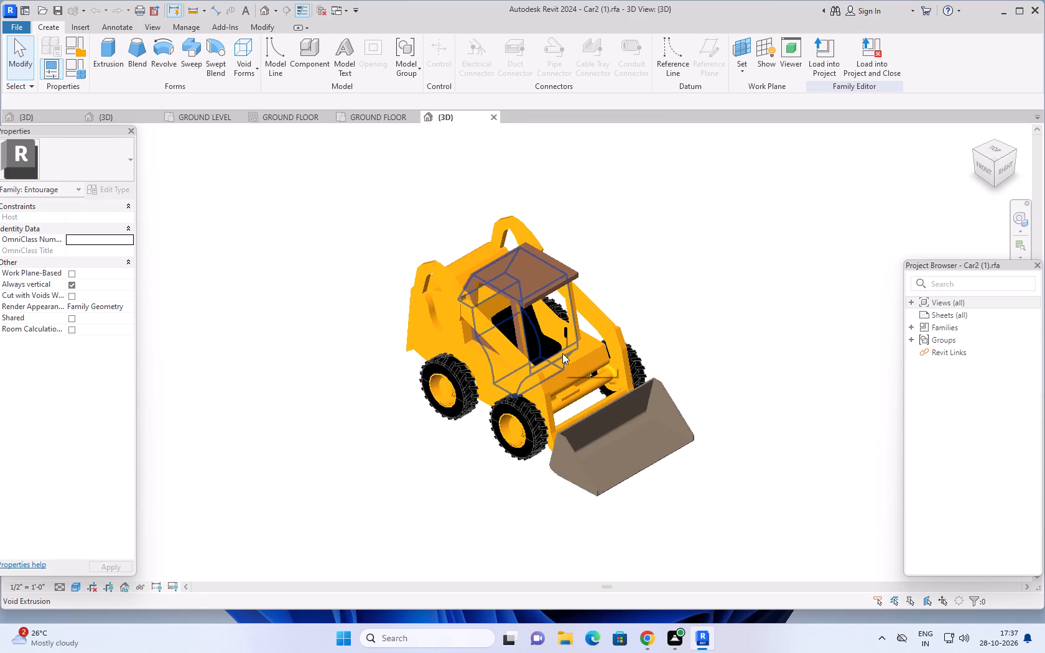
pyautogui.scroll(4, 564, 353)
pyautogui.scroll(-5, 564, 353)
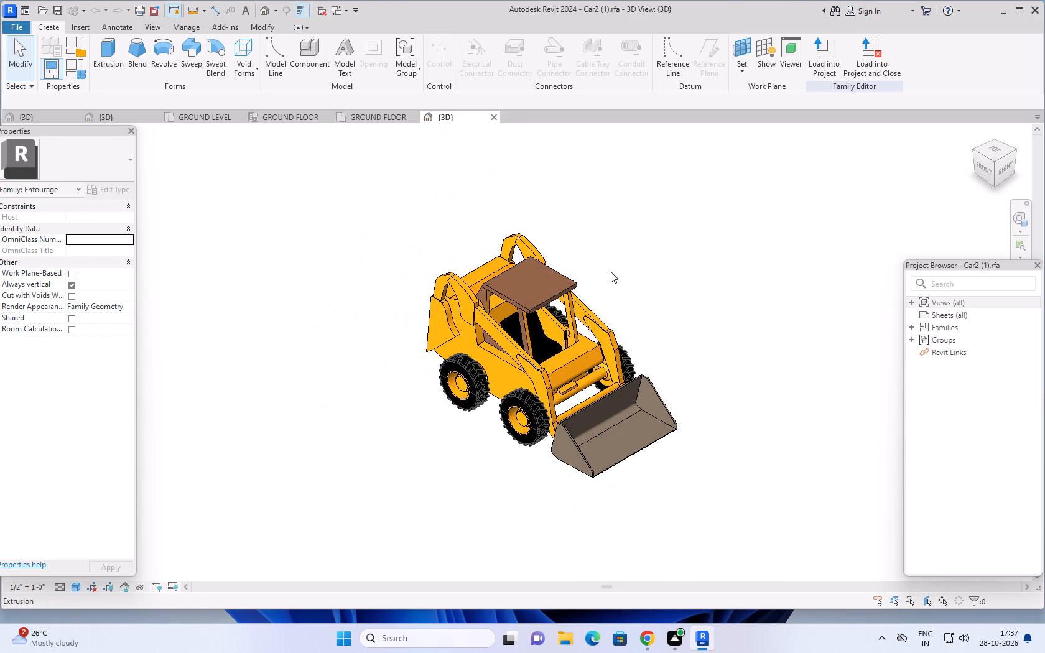
# Return to the car families page in Chrome and download the BMW M3 – 2010 COUPE car family.
pyautogui.click(643, 631)
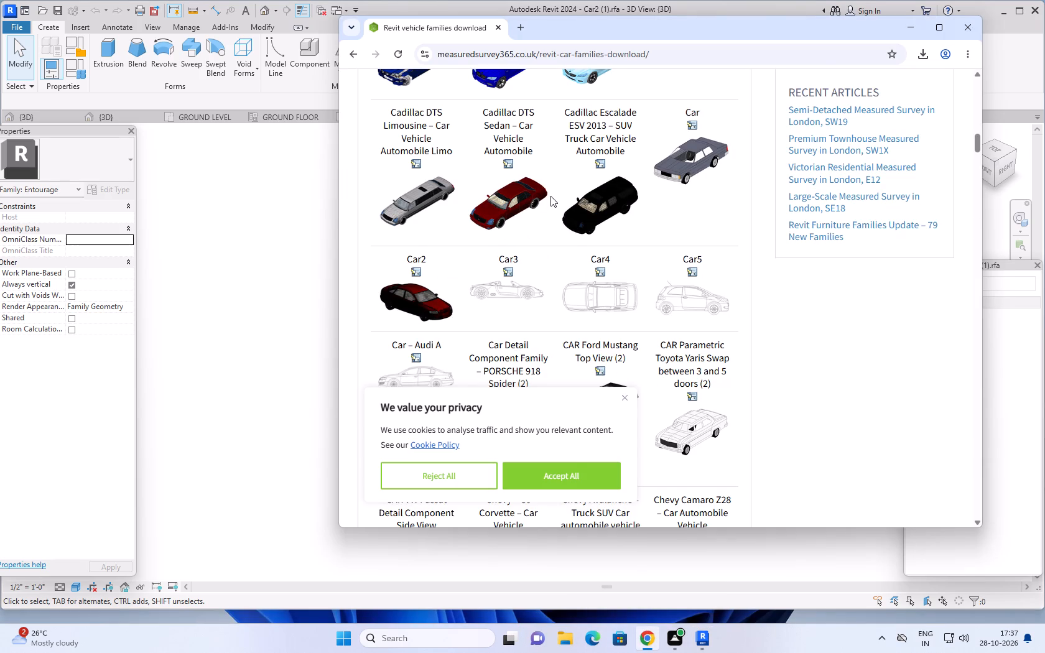
pyautogui.scroll(4, 550, 196)
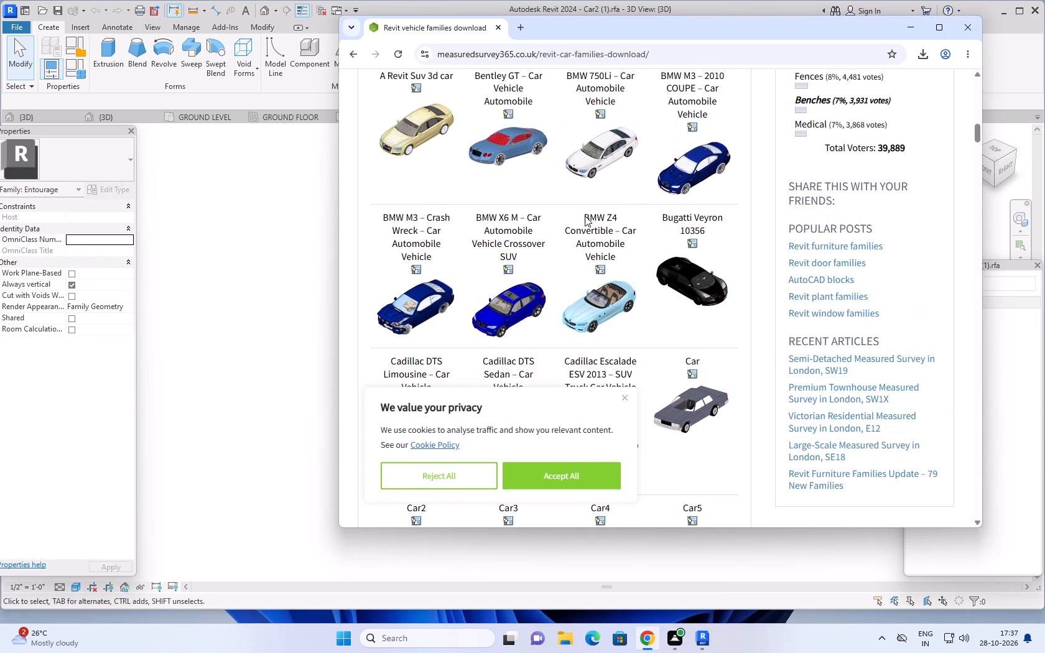
pyautogui.scroll(2, 585, 216)
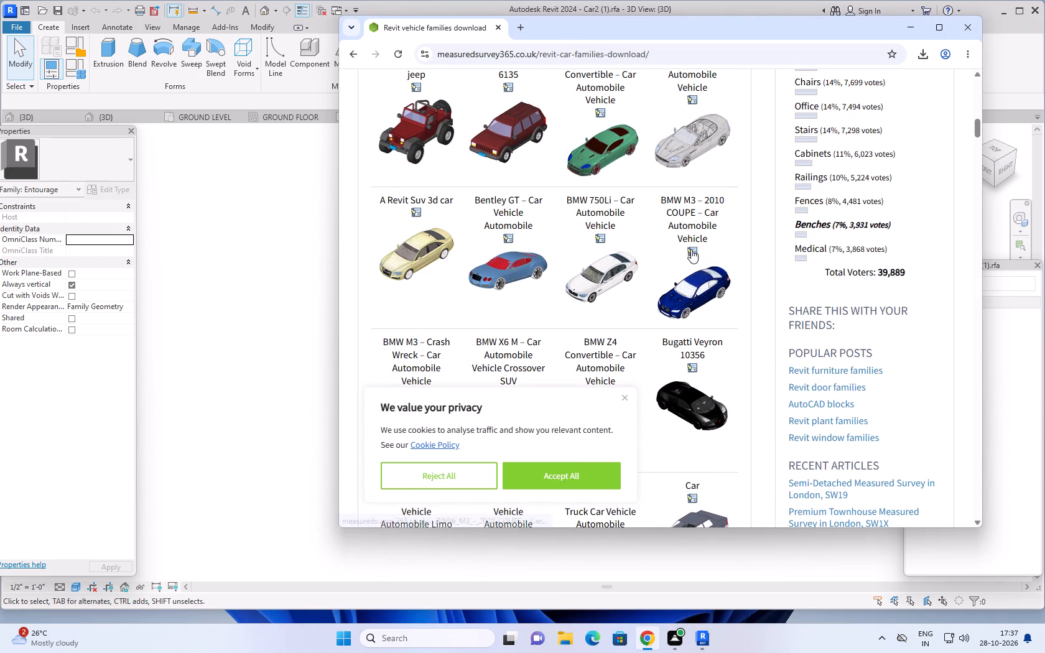
pyautogui.click(691, 249)
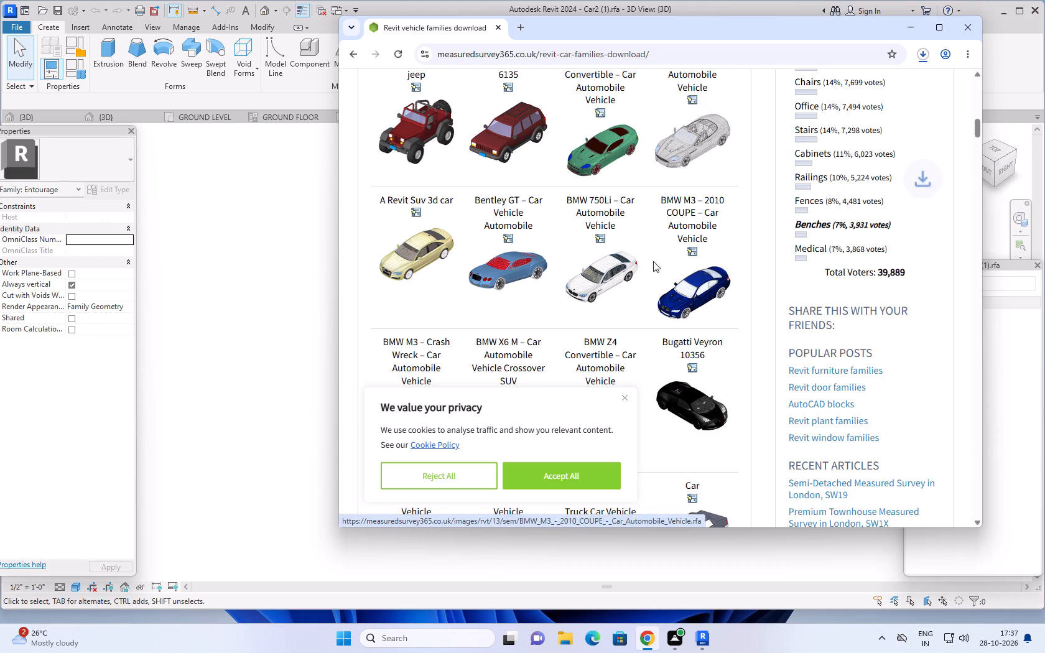
# Open the downloaded BMW M3 – 2010 COUPE family in Revit, upgrade it to Revit 2024 and view the whole car.
pyautogui.click(924, 52)
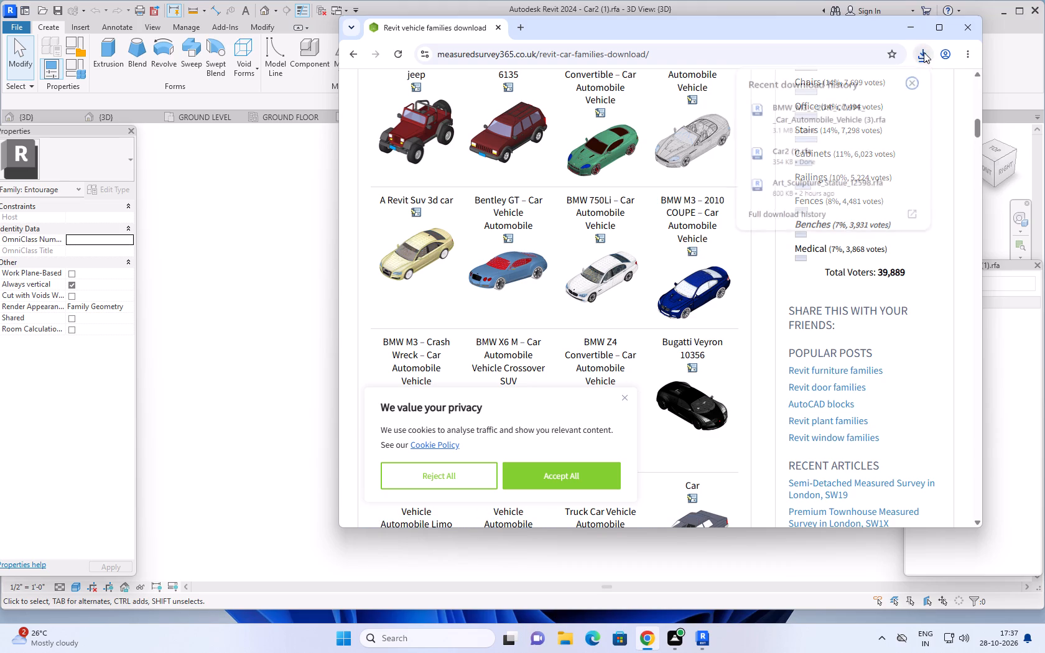
pyautogui.click(911, 111)
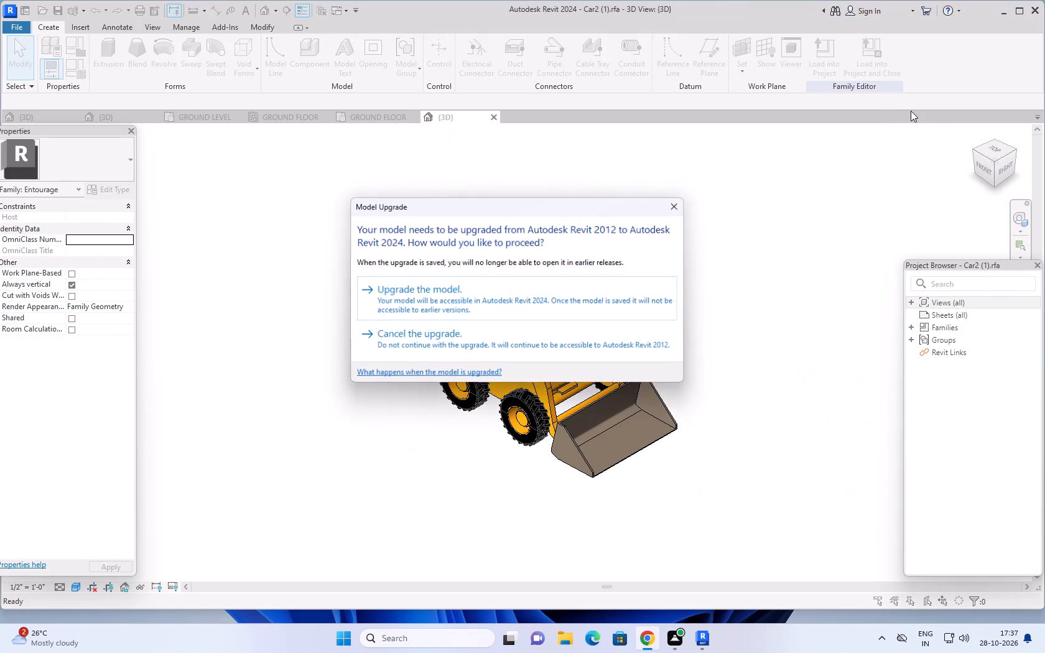
pyautogui.click(539, 297)
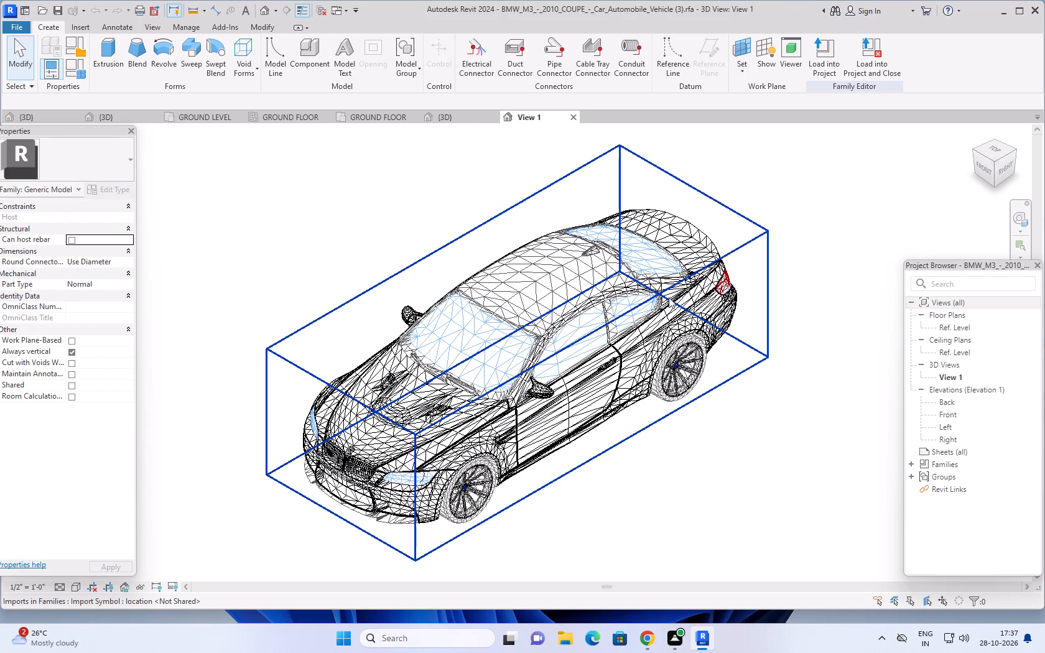
pyautogui.scroll(-4, 699, 307)
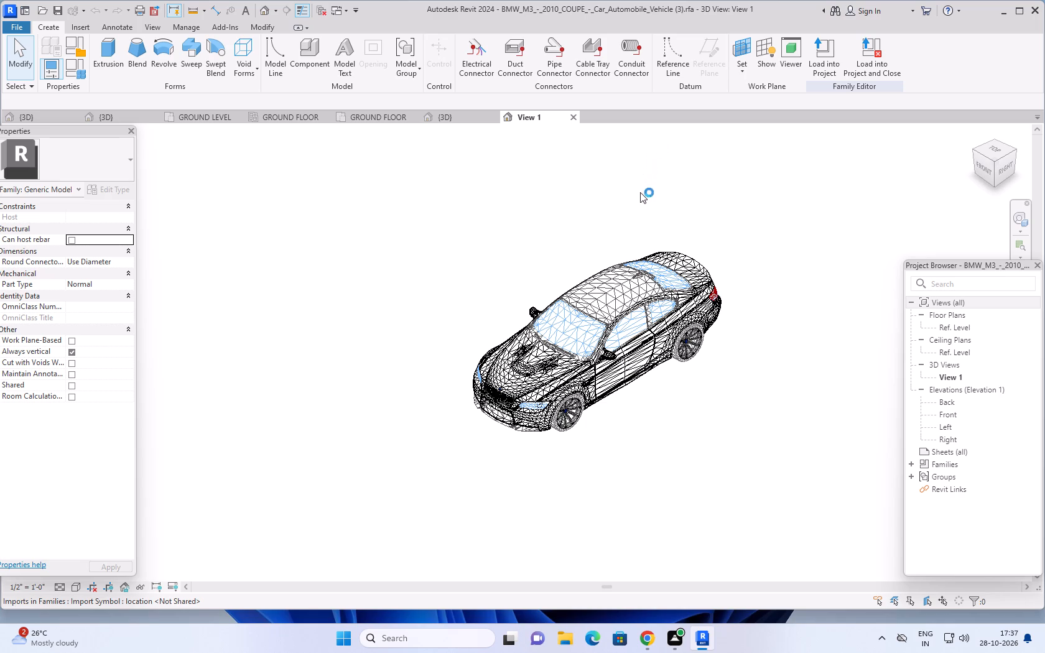
# Load the BMW M3 – 2010 COUPE family into the ARCH PLAN 7.rvt project only.
pyautogui.click(638, 259)
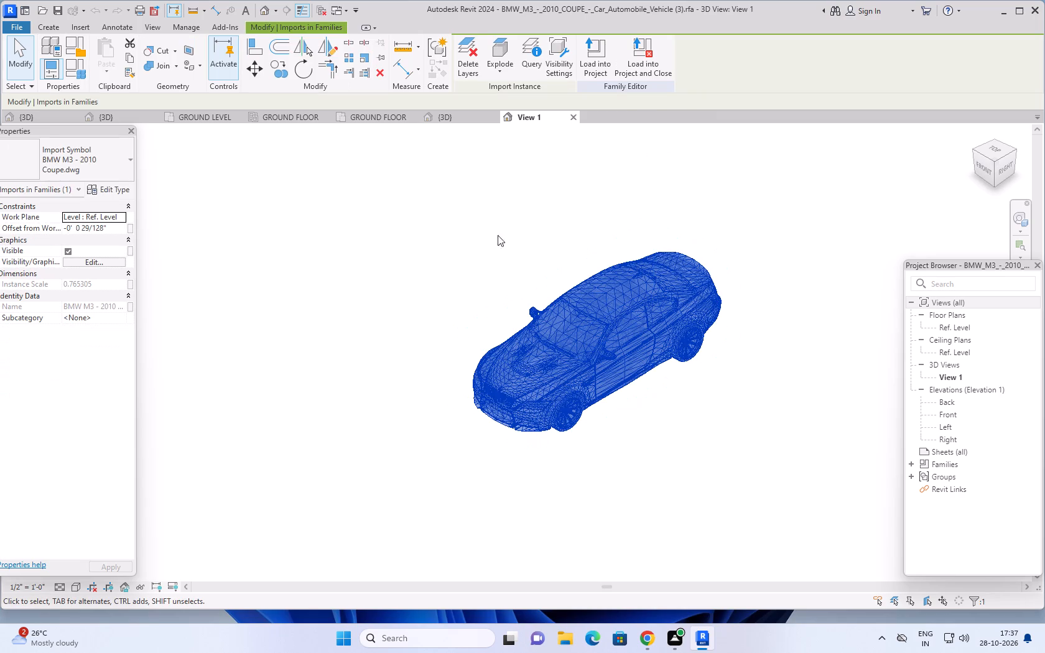
pyautogui.click(588, 56)
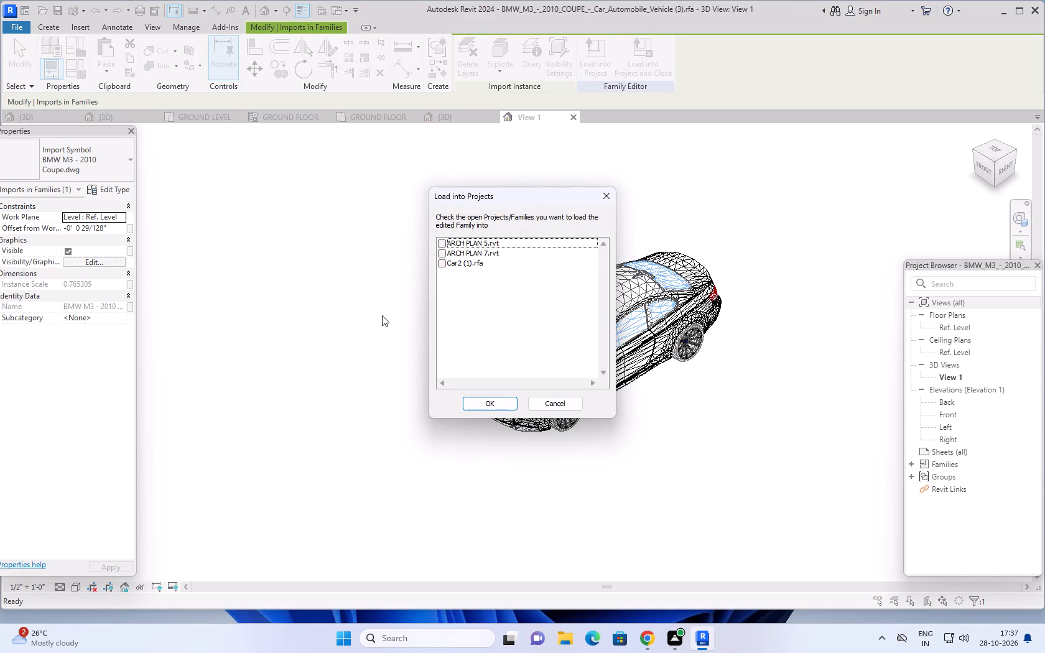
pyautogui.click(440, 251)
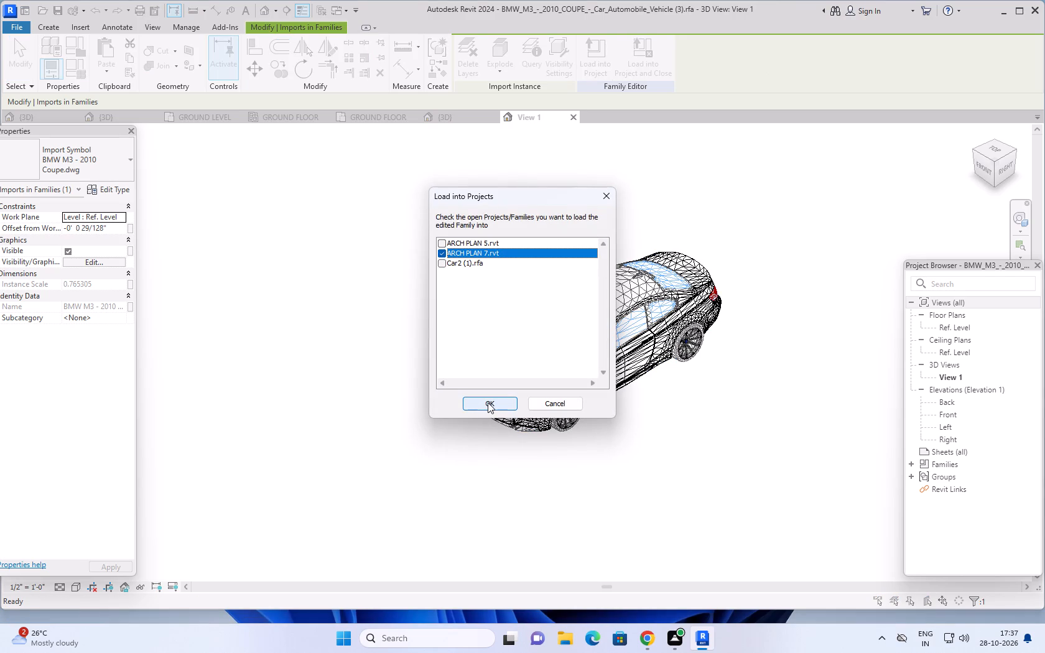
pyautogui.click(488, 402)
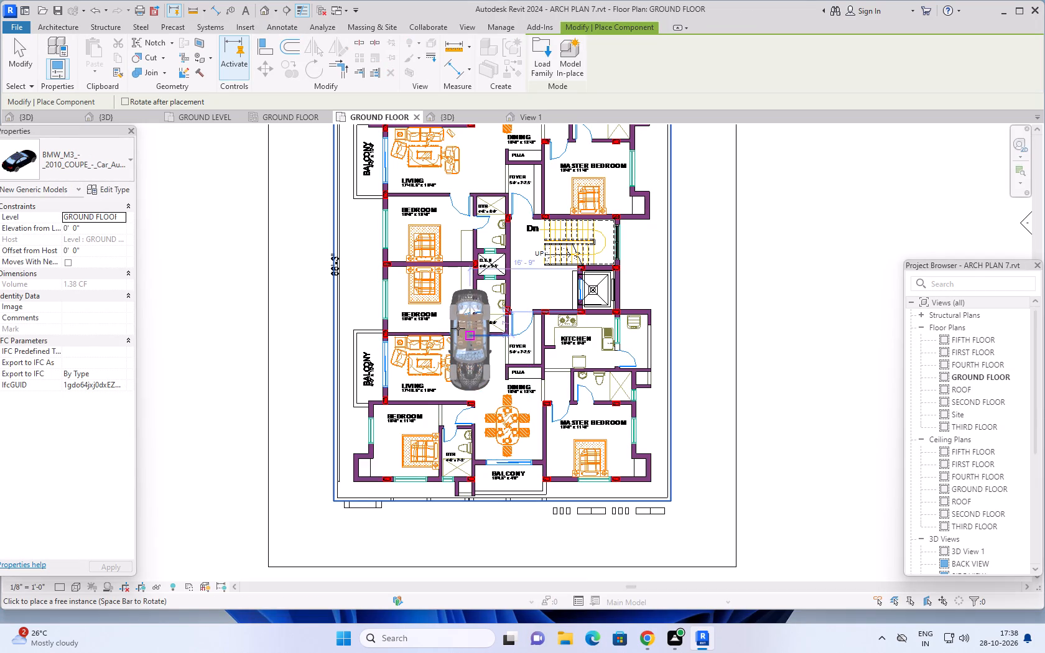
# Place a BMW M3 car, rotated to lie horizontally, in the lower LIVING room of the GROUND FLOOR plan.
pyautogui.press('space')
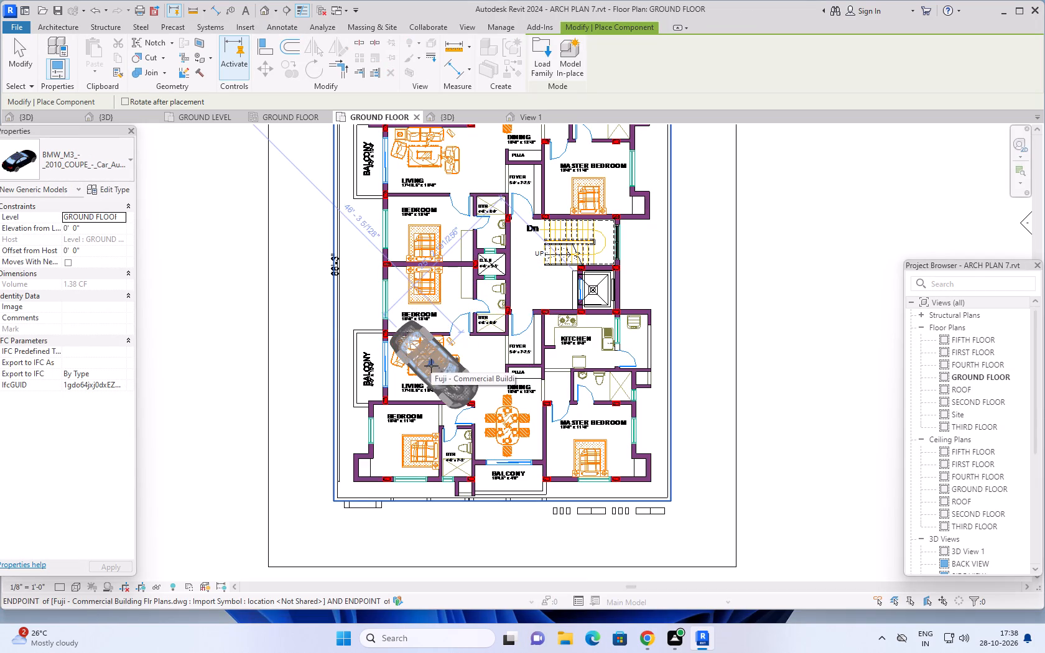
pyautogui.press('space')
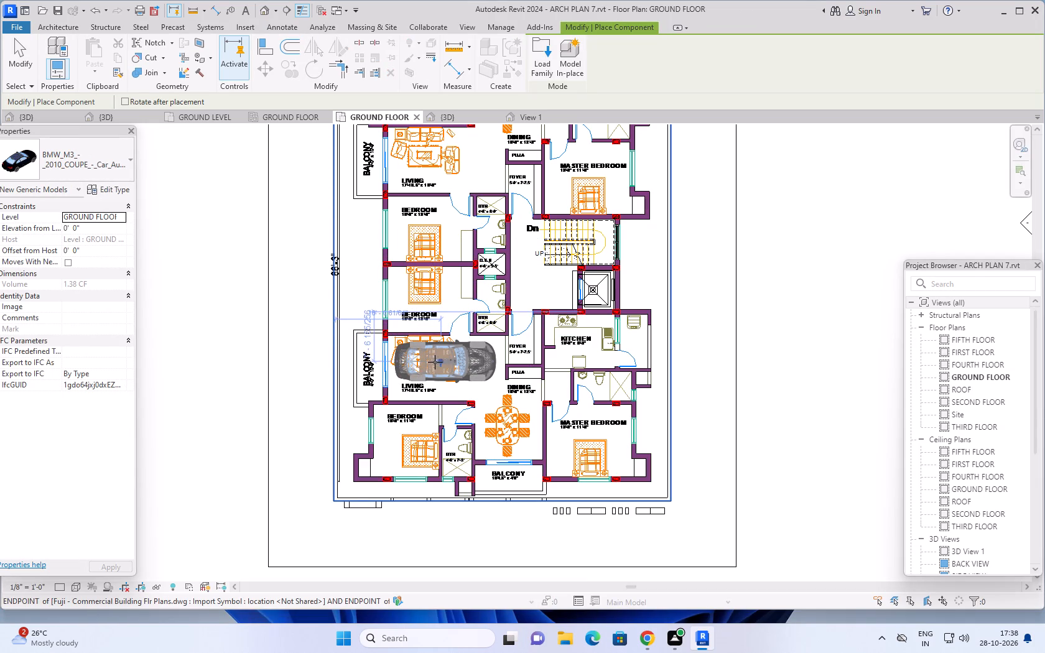
pyautogui.scroll(4, 437, 368)
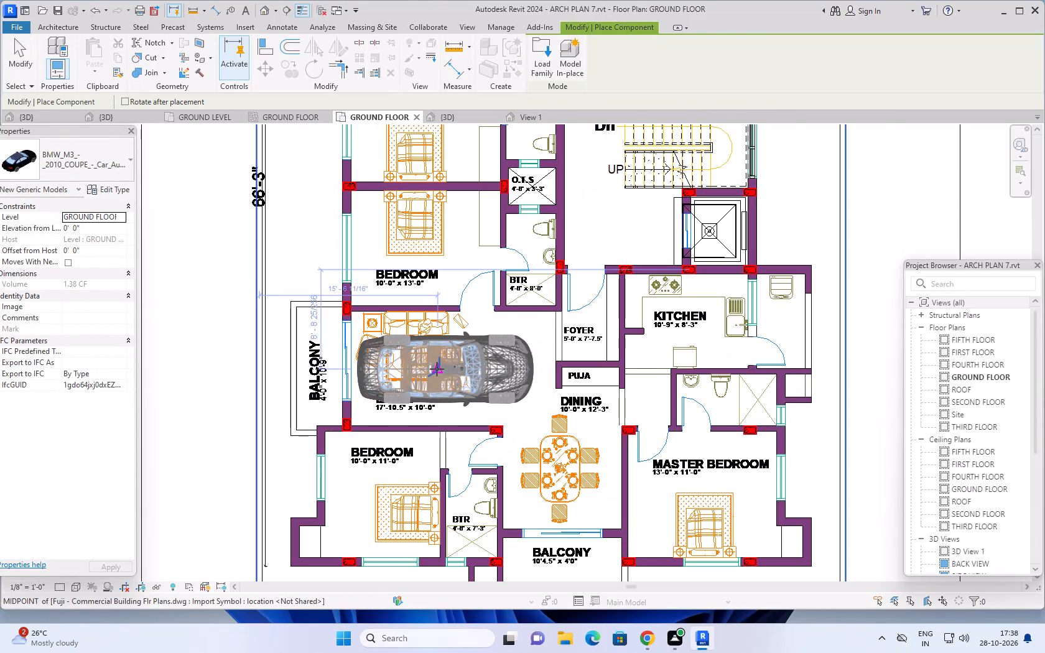
pyautogui.click(437, 369)
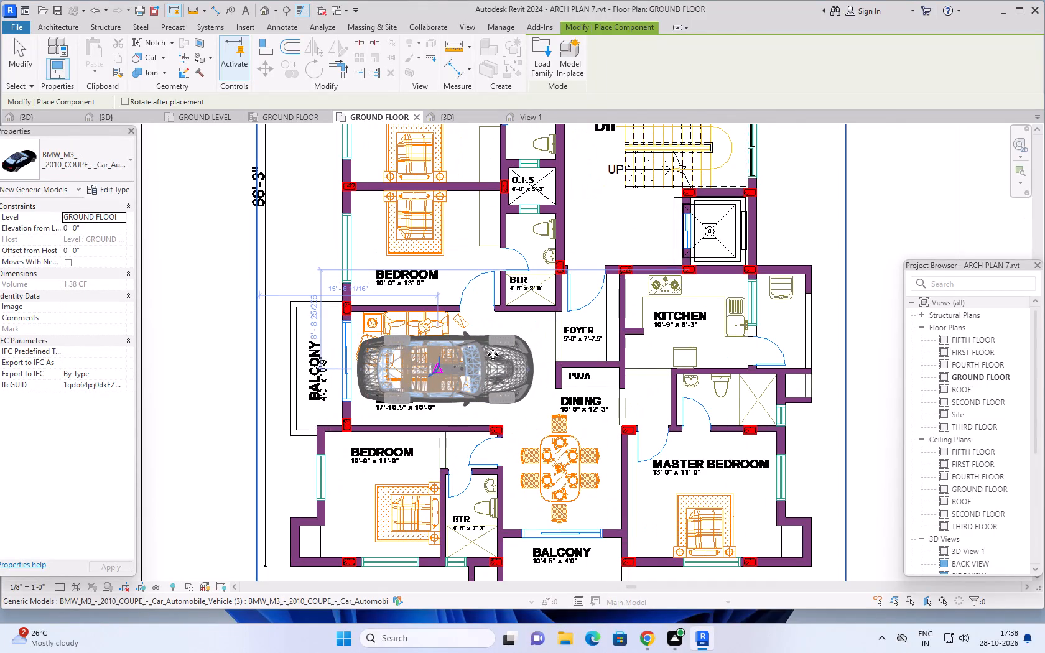
# Place a second horizontal BMW M3, turned to face the opposite way, over the lower MASTER BEDROOM, about 10'-6" from the plan's lower edge.
pyautogui.scroll(-2, 493, 354)
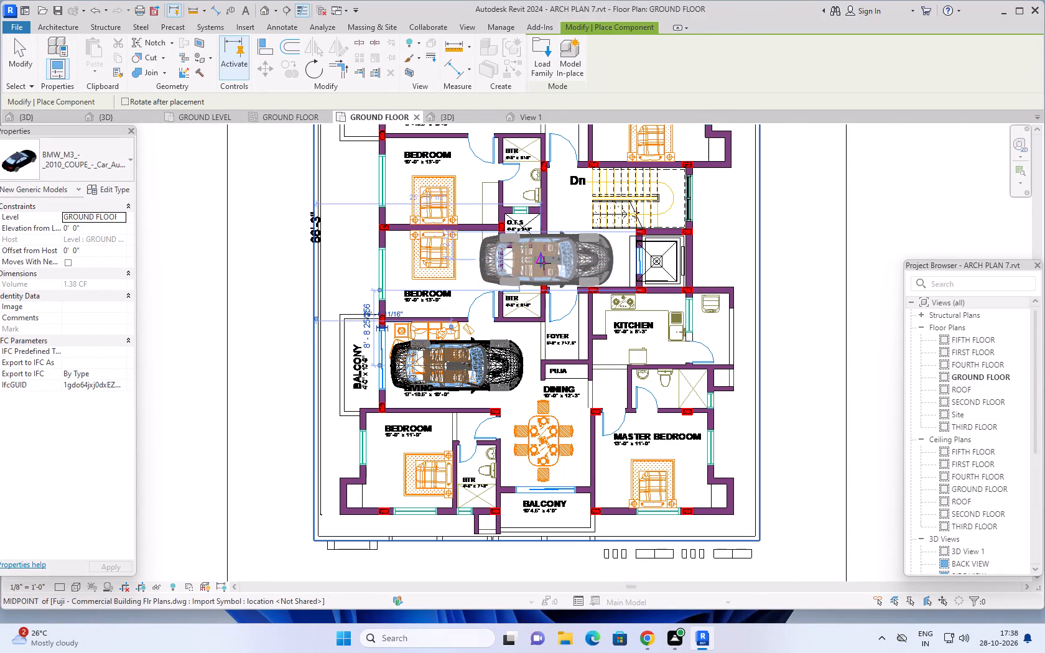
pyautogui.moveTo(547, 266); pyautogui.dragTo(531, 317, button='middle')
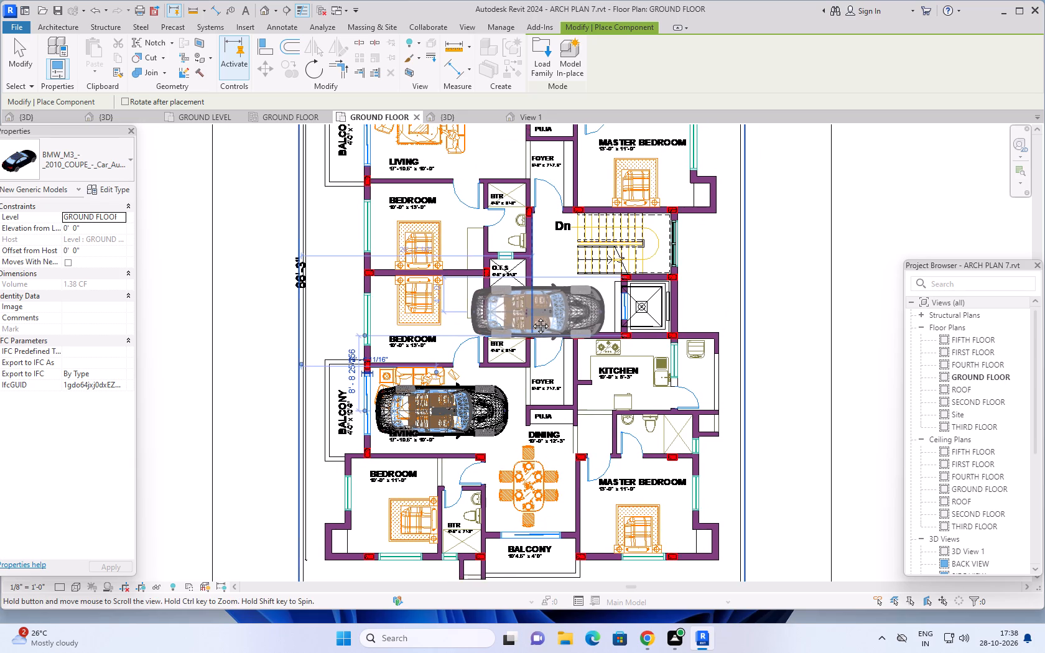
pyautogui.moveTo(531, 317); pyautogui.dragTo(525, 342, button='middle')
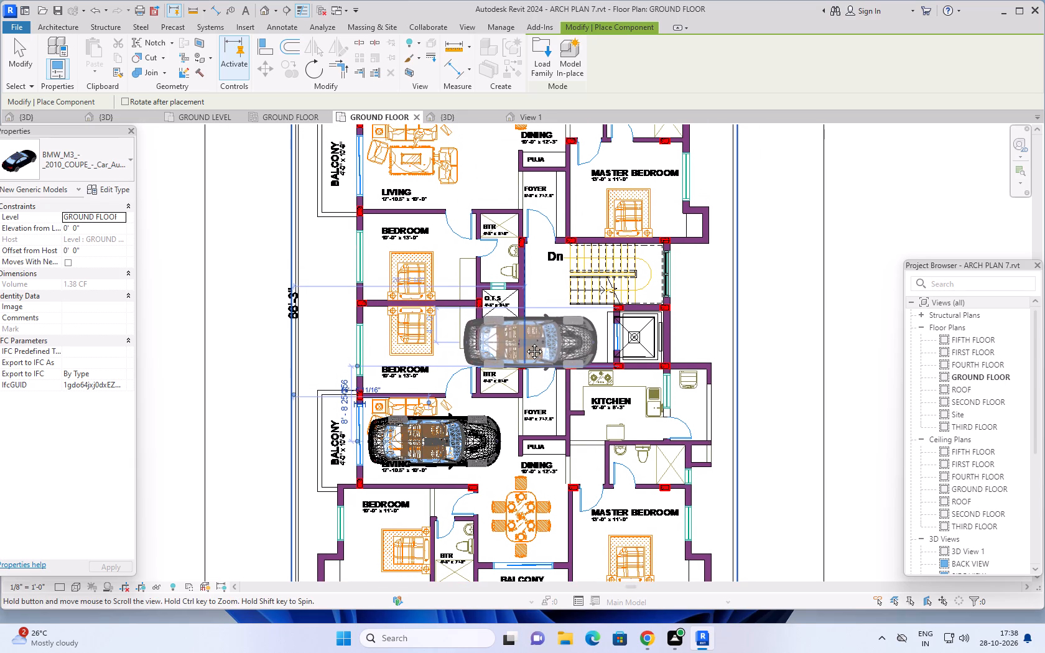
pyautogui.moveTo(525, 342); pyautogui.dragTo(518, 282, button='middle')
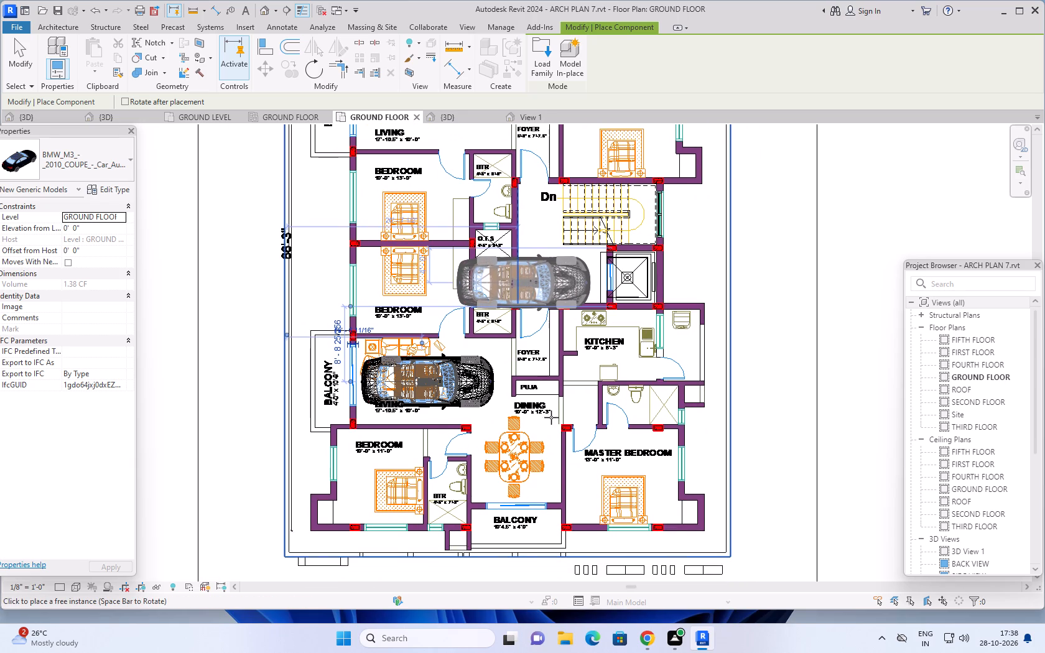
pyautogui.press('space')
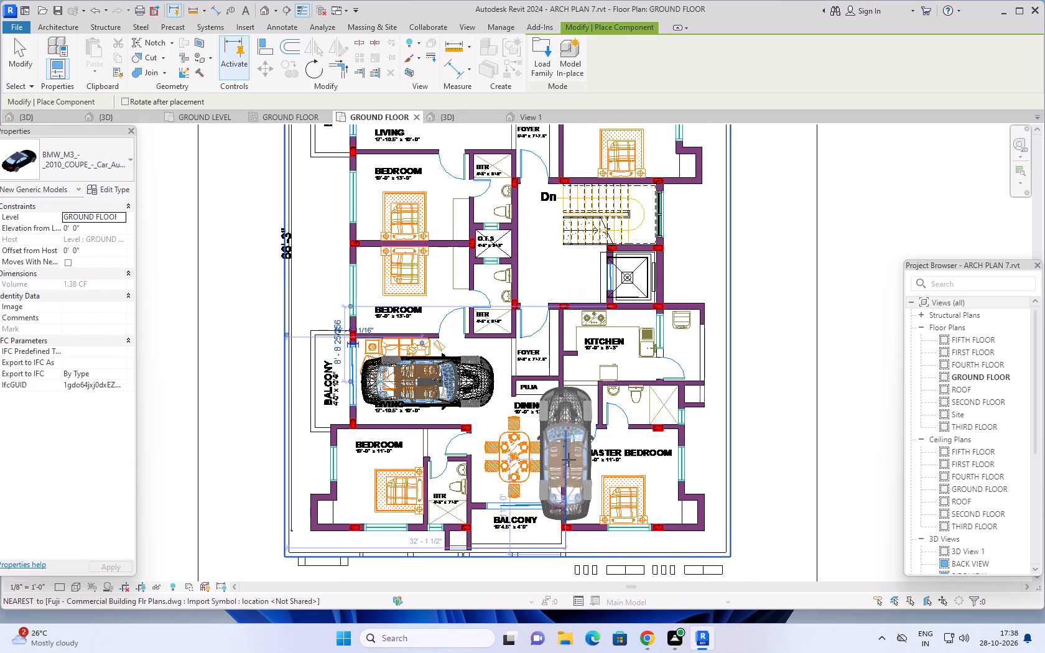
pyautogui.press('space')
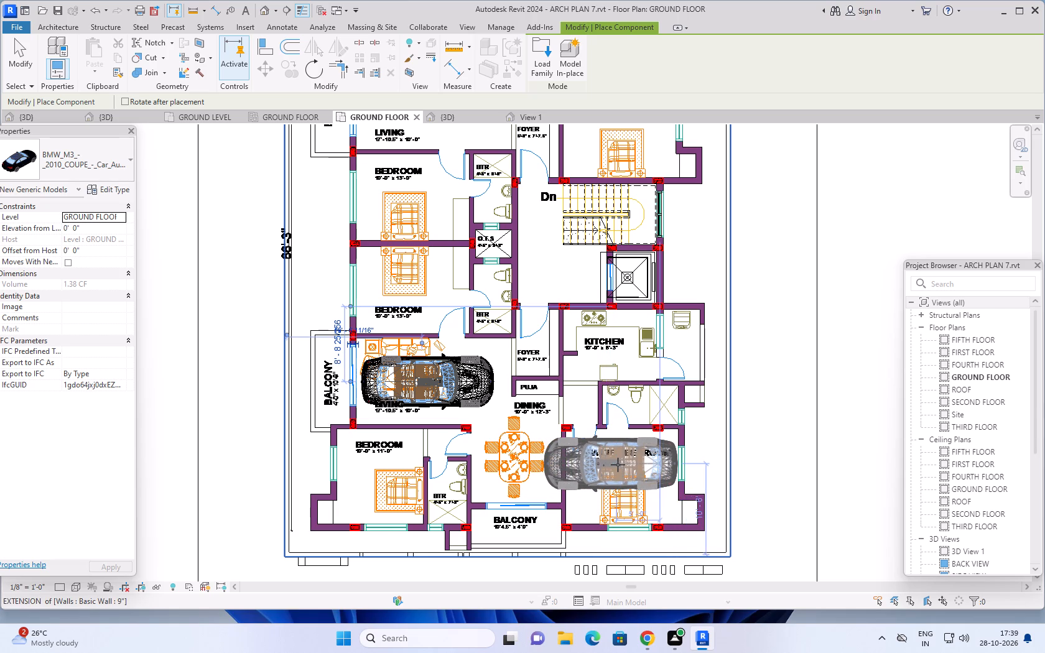
pyautogui.click(653, 465)
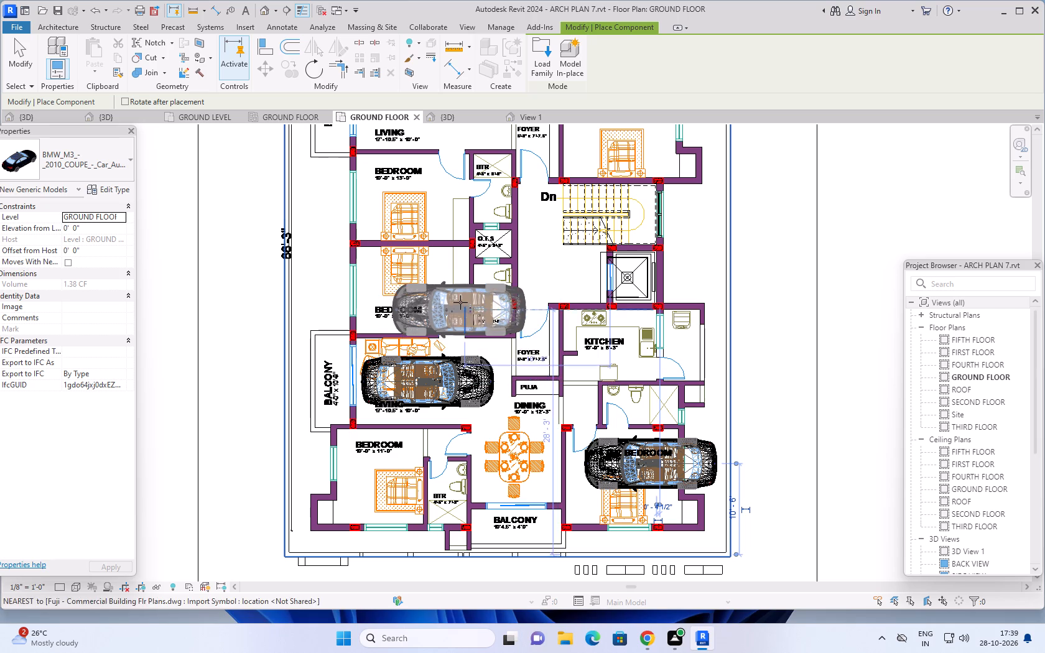
pyautogui.scroll(-2, 461, 309)
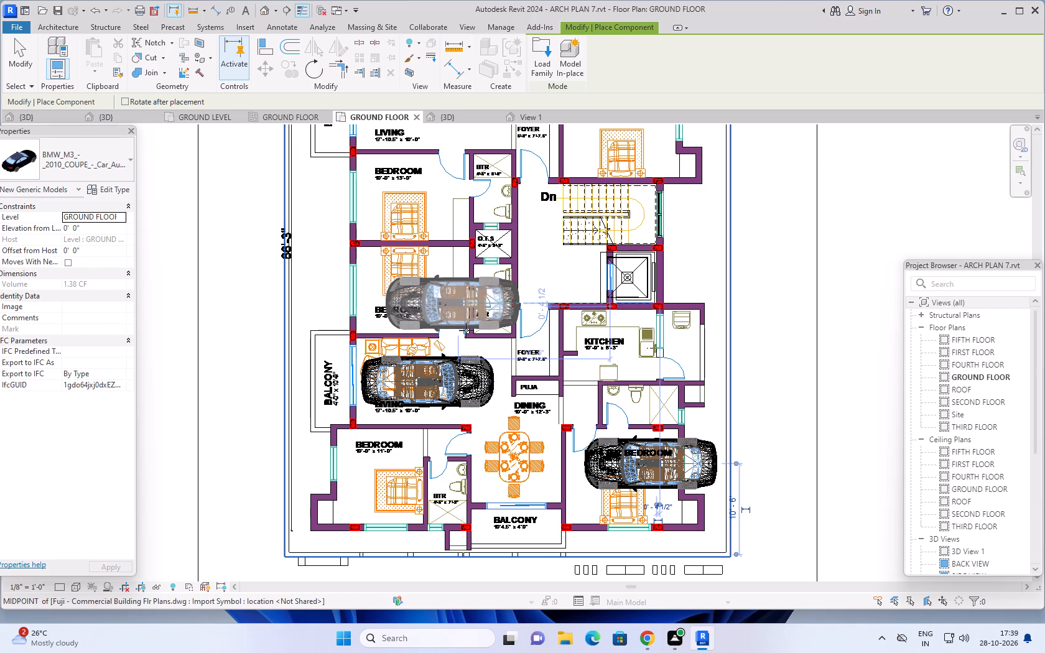
pyautogui.scroll(-1, 481, 316)
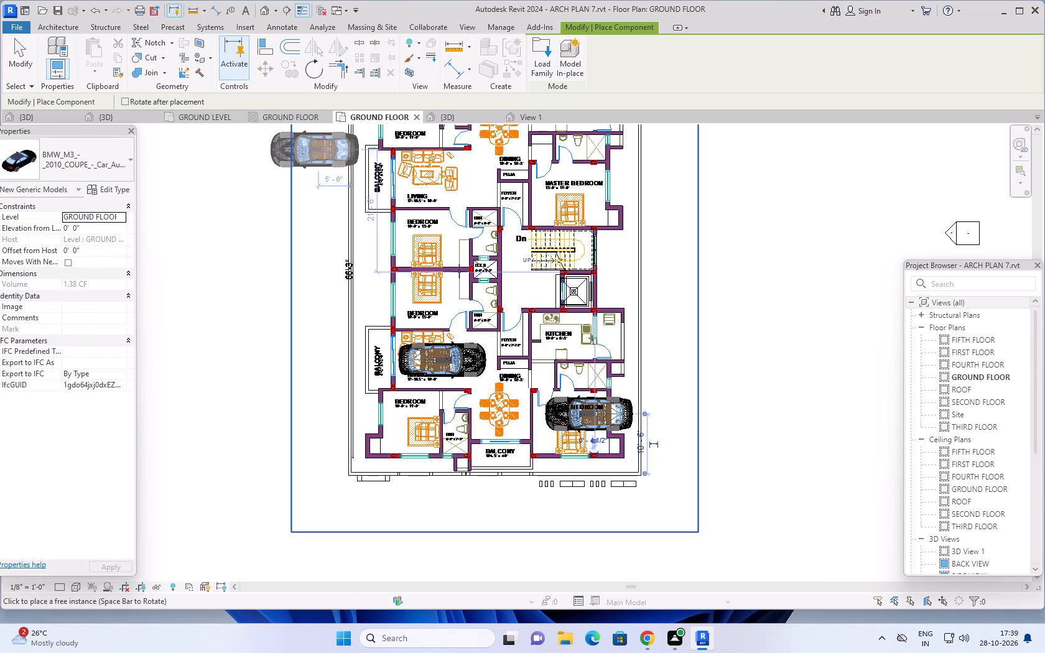
# Return to the vehicle families page in Chrome, browse the car and other vehicle families, and download the 10 Kawazaki Ninja ZX-6R family.
pyautogui.click(644, 632)
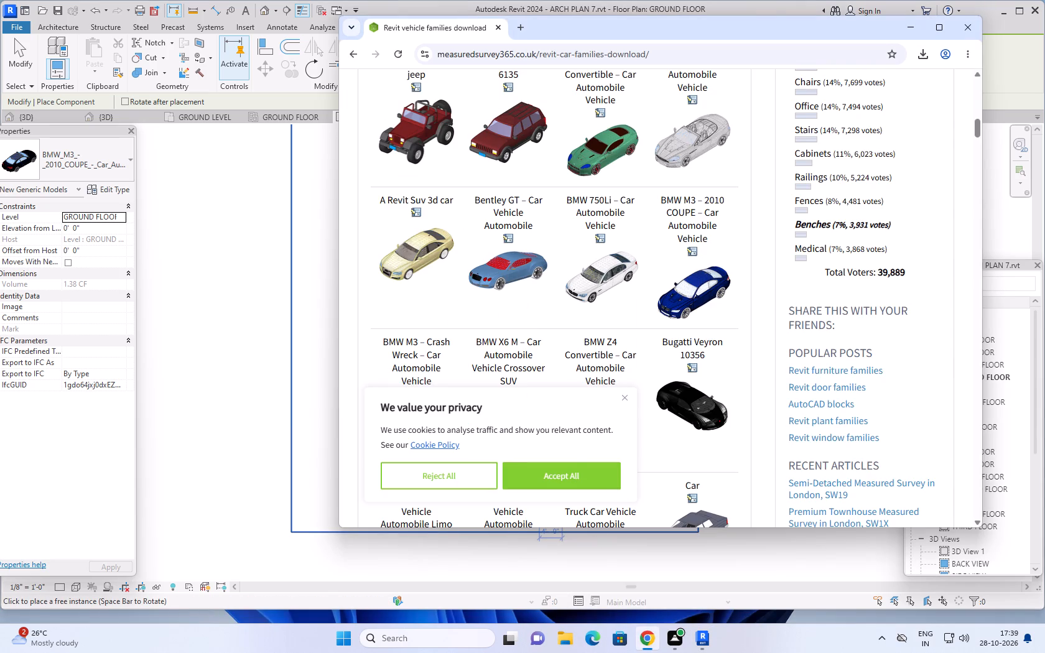
pyautogui.scroll(8, 547, 328)
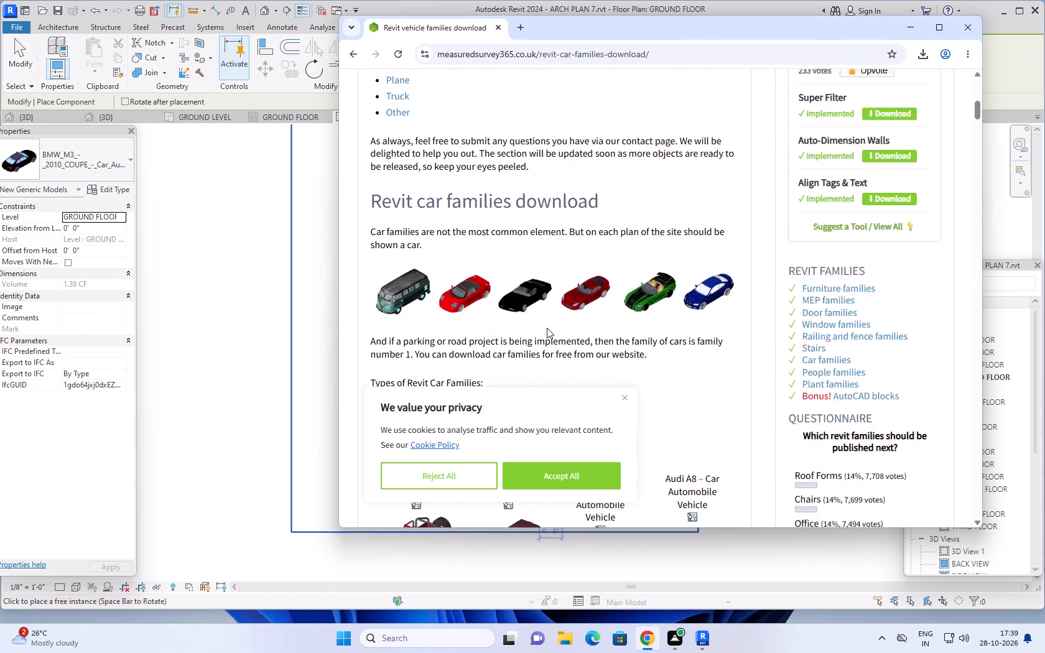
pyautogui.scroll(8, 547, 328)
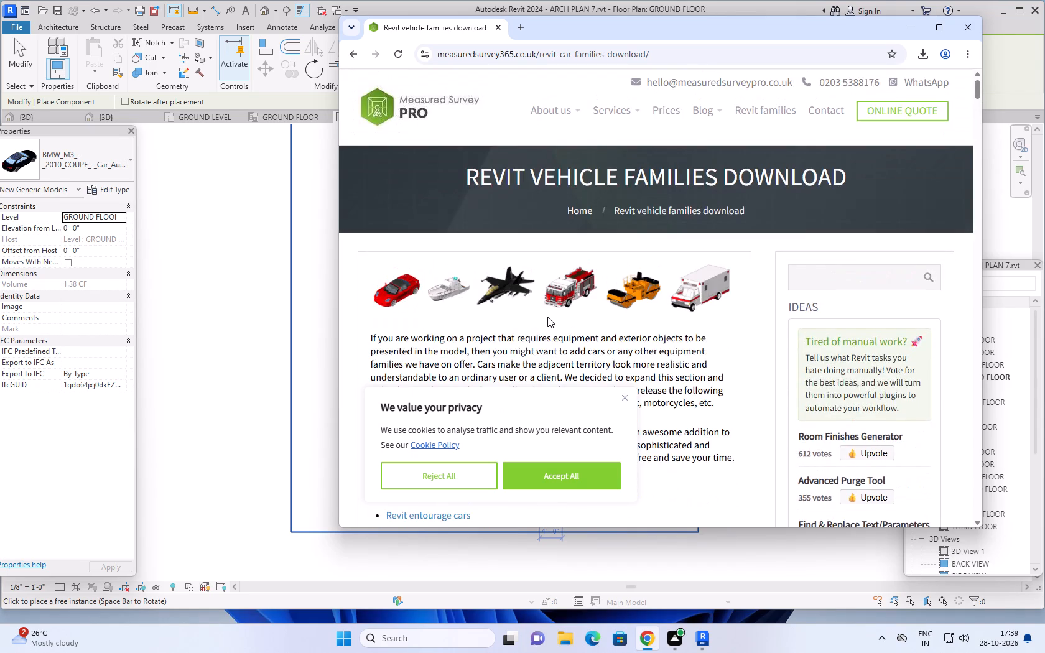
pyautogui.scroll(-17, 548, 315)
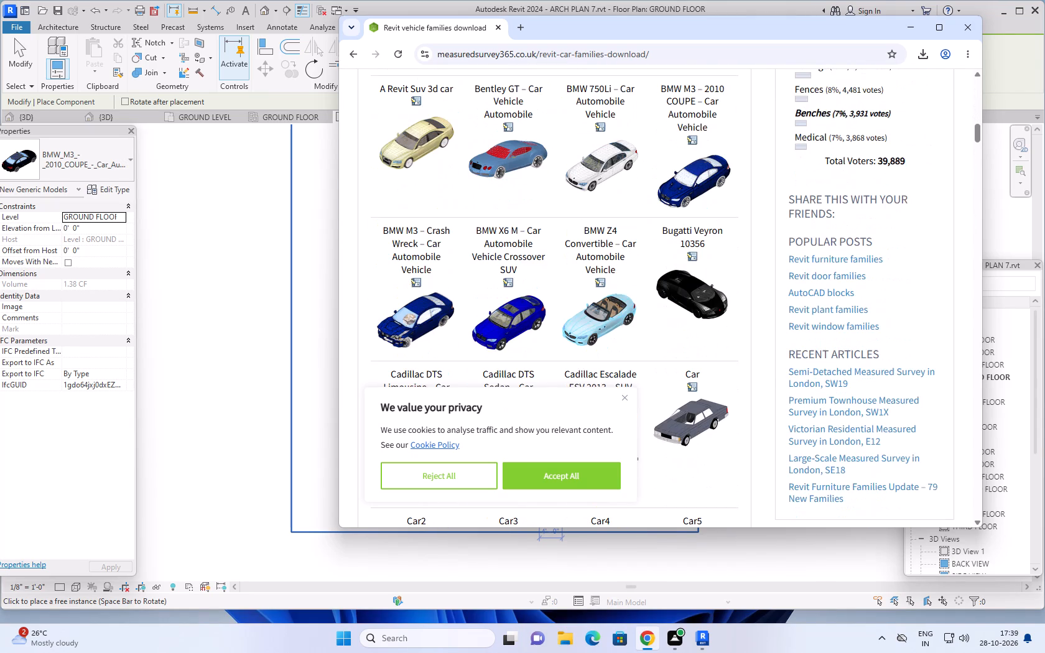
pyautogui.scroll(-4, 561, 258)
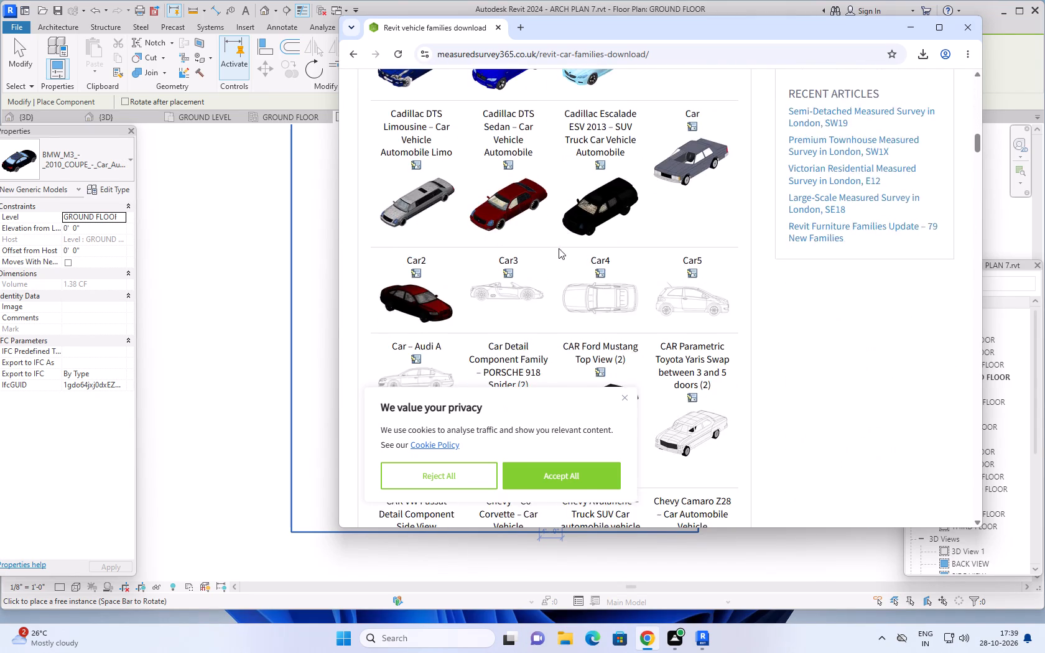
pyautogui.scroll(-20, 559, 248)
pyautogui.scroll(-4, 552, 236)
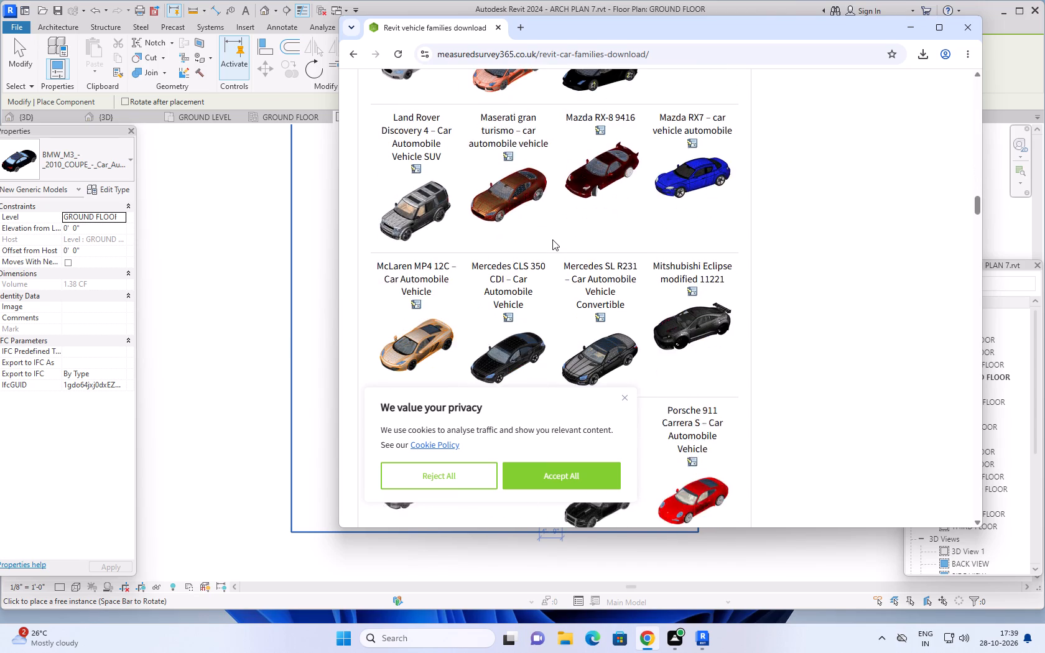
pyautogui.scroll(-12, 552, 239)
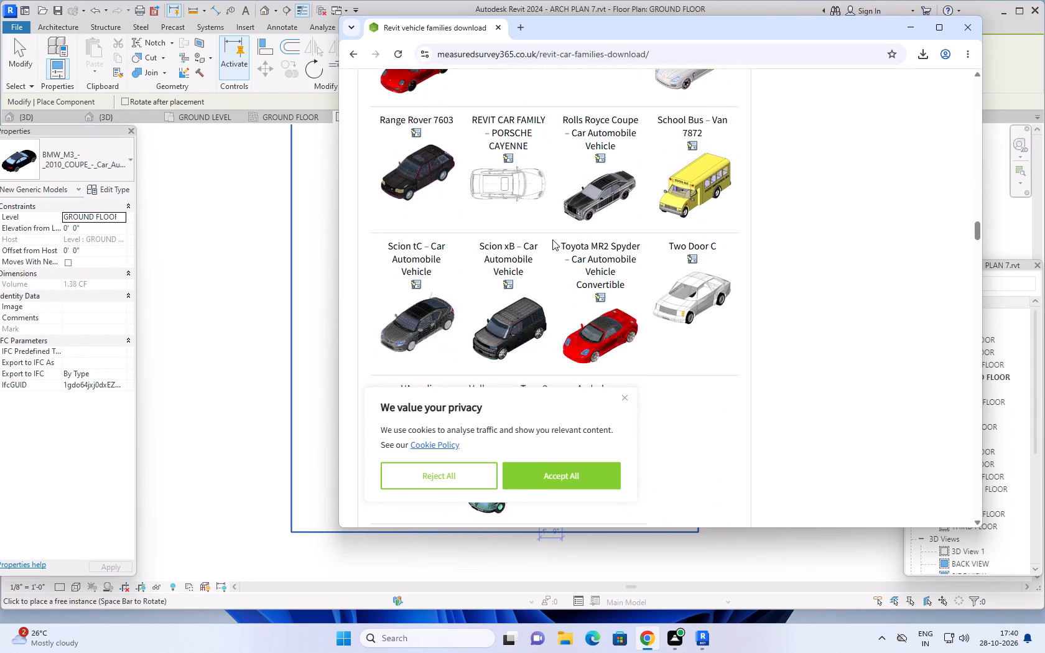
pyautogui.scroll(-3, 552, 239)
pyautogui.scroll(3, 552, 239)
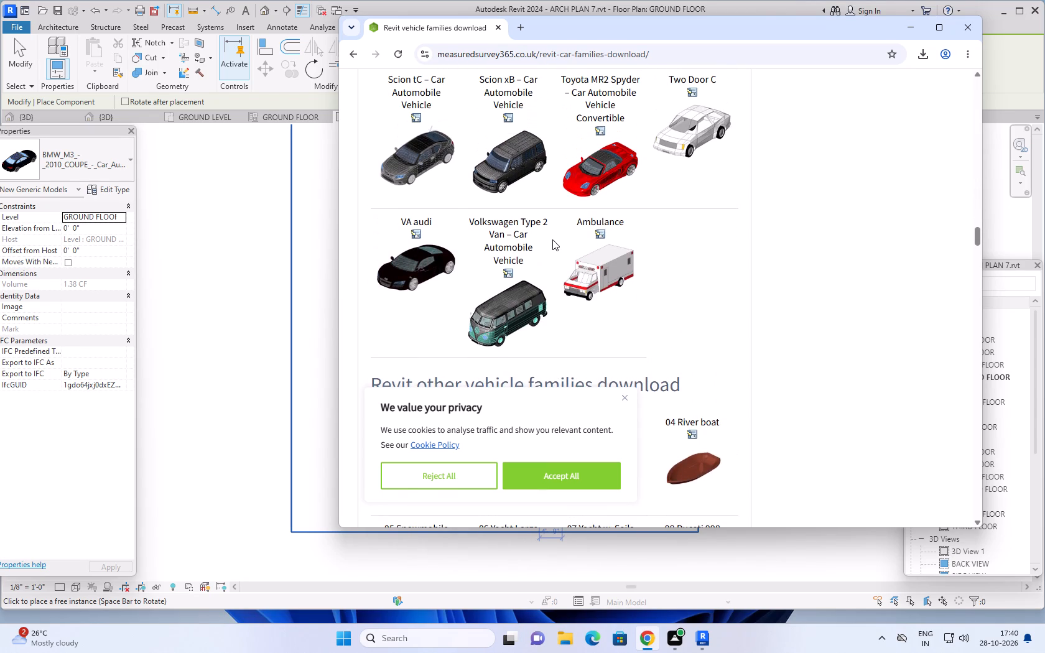
pyautogui.scroll(-5, 552, 239)
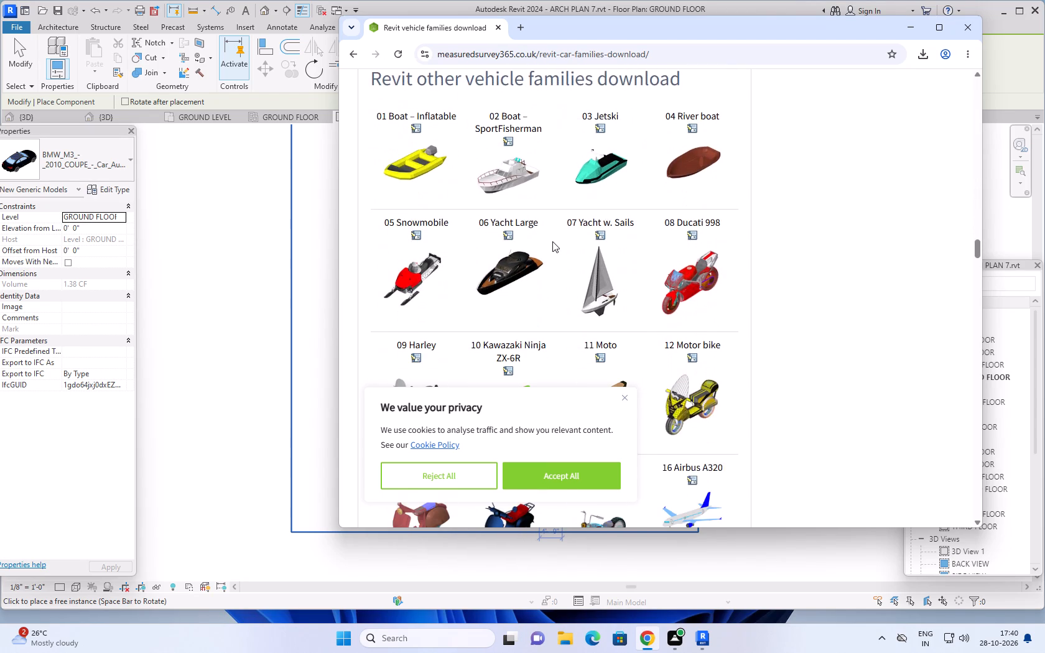
pyautogui.scroll(-3, 552, 241)
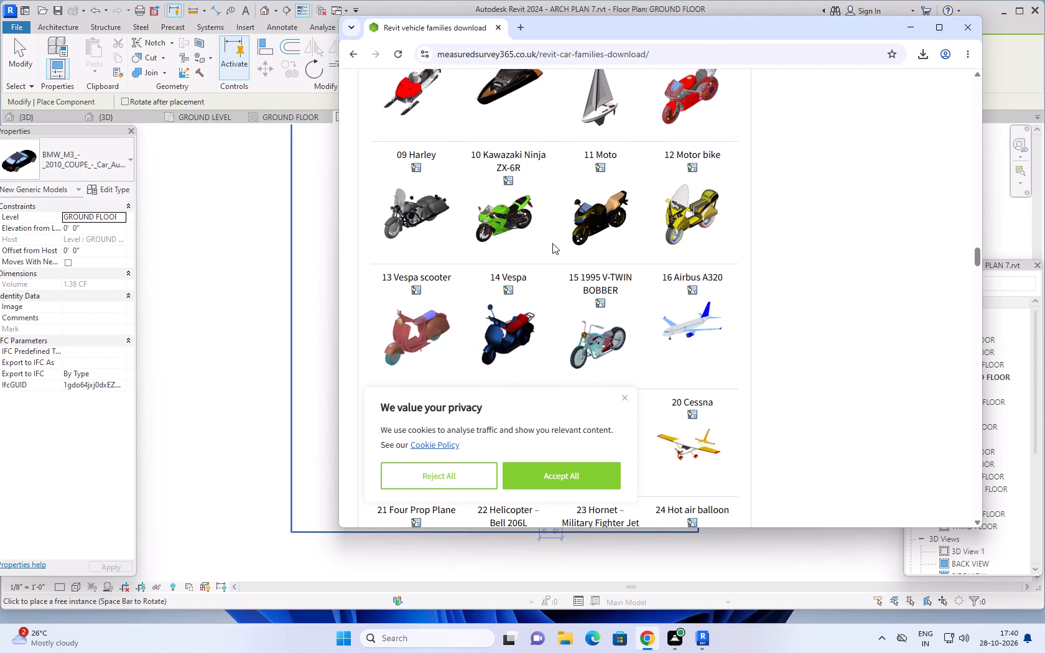
pyautogui.click(507, 181)
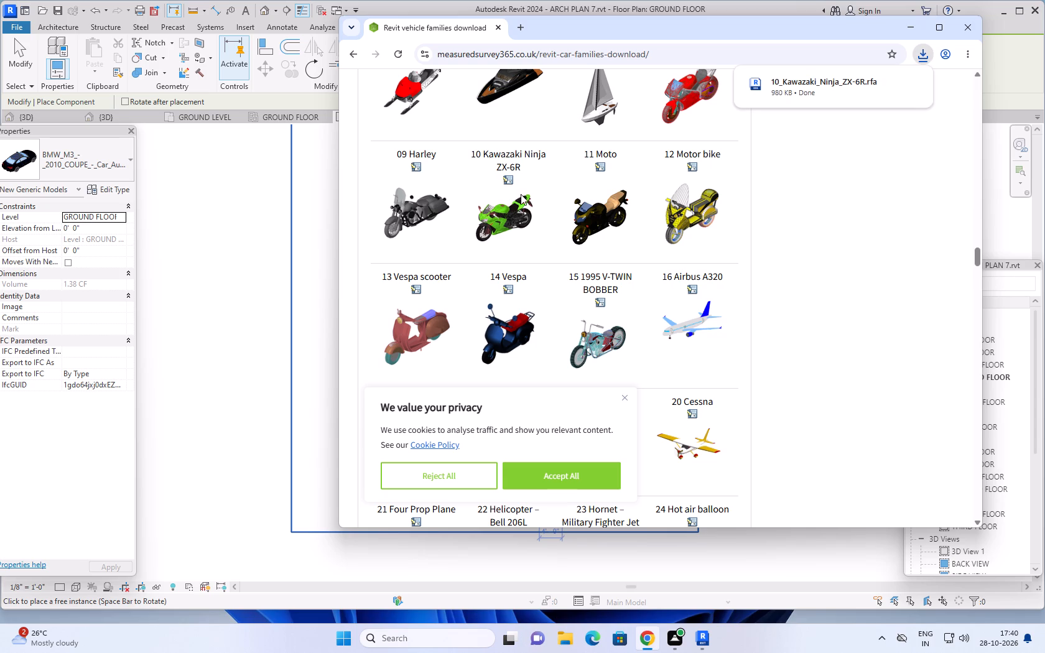
# Open the downloaded 10_Kawazaki_Ninja_ZX-6R family in Revit, upgrade it to Revit 2024 and view the whole motorcycle from its side.
pyautogui.click(927, 49)
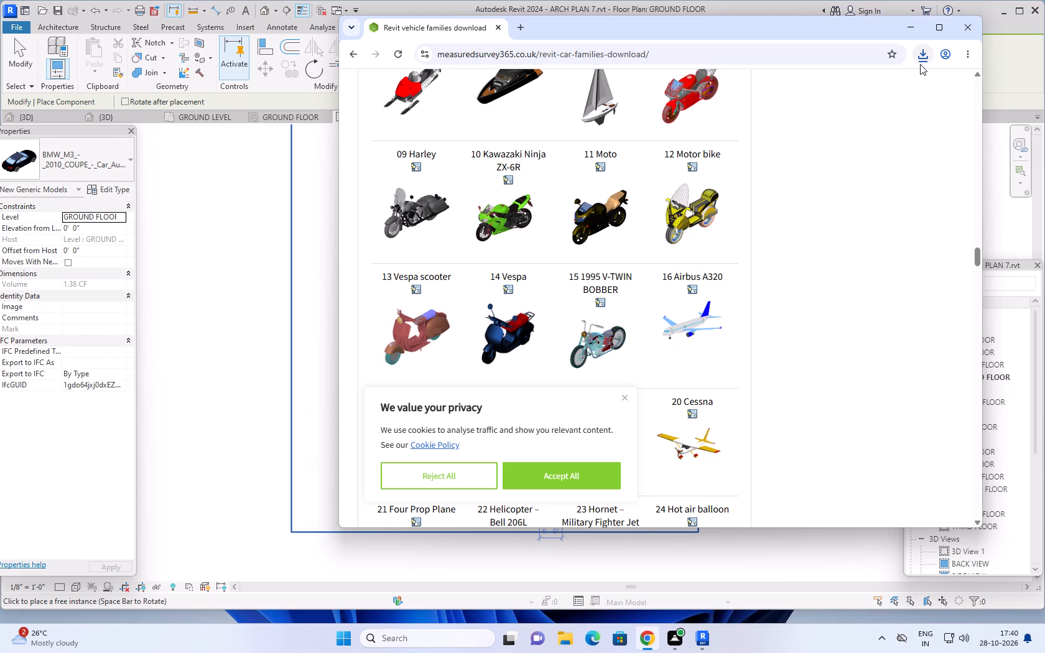
pyautogui.click(919, 50)
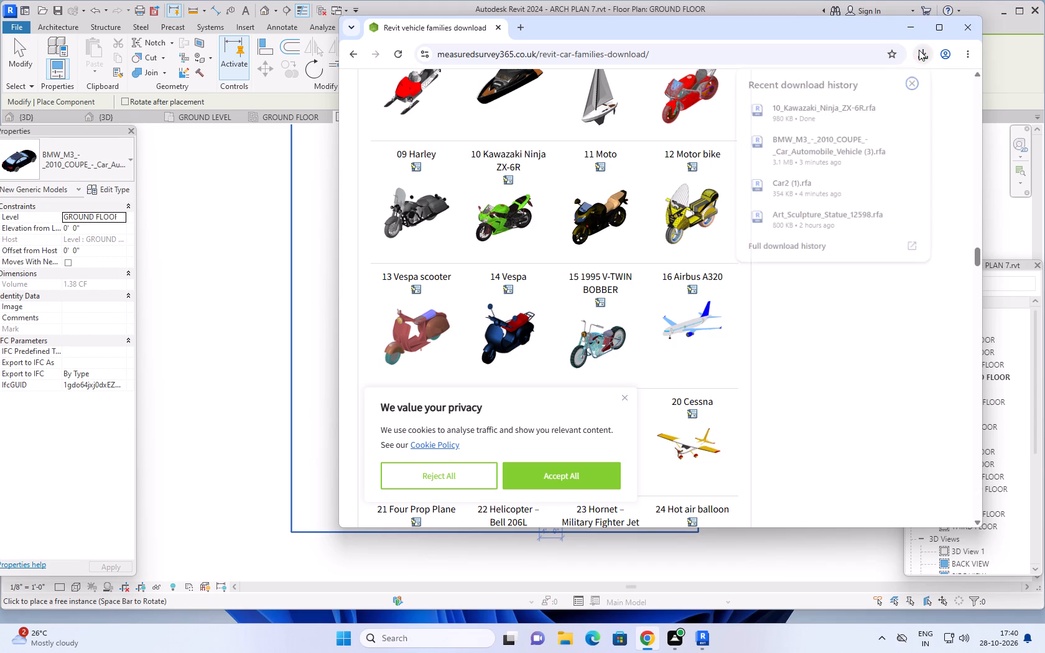
pyautogui.click(911, 108)
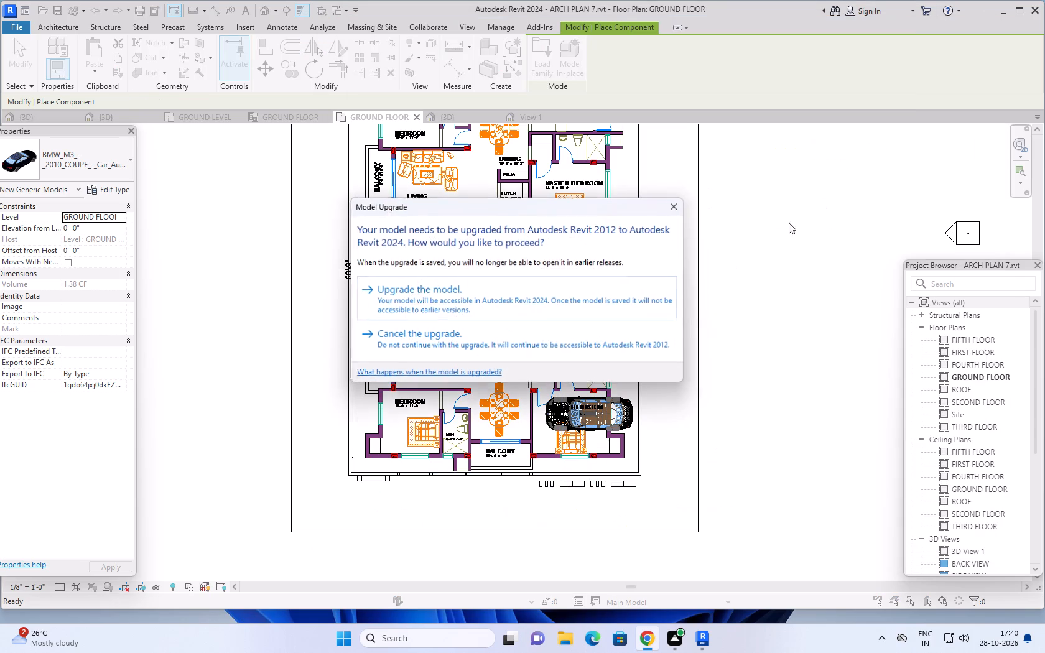
pyautogui.click(588, 299)
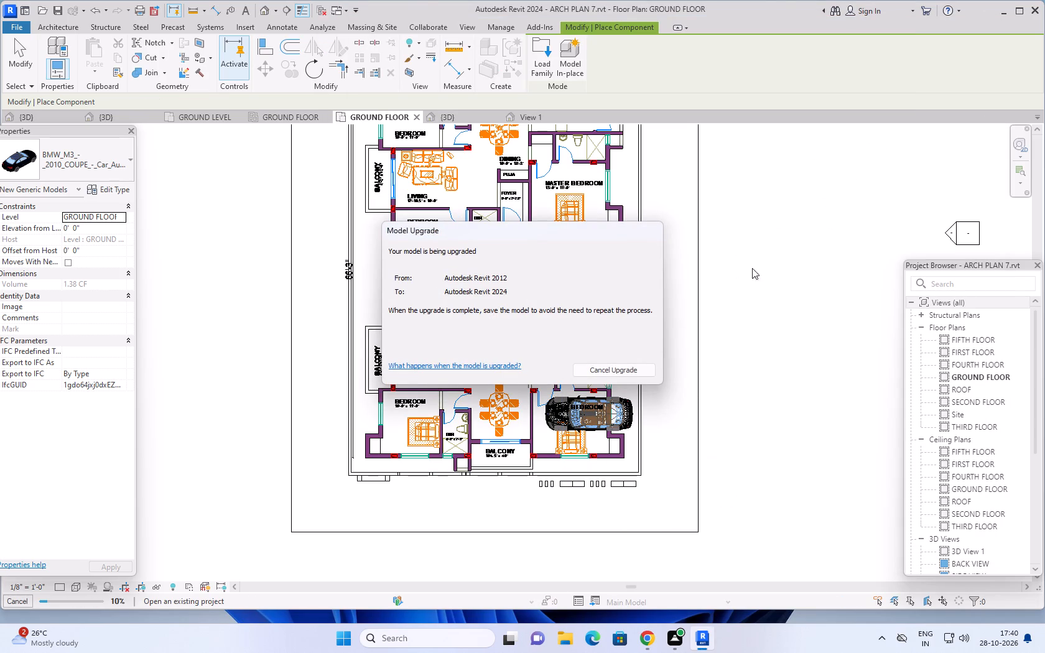
pyautogui.scroll(-1, 762, 261)
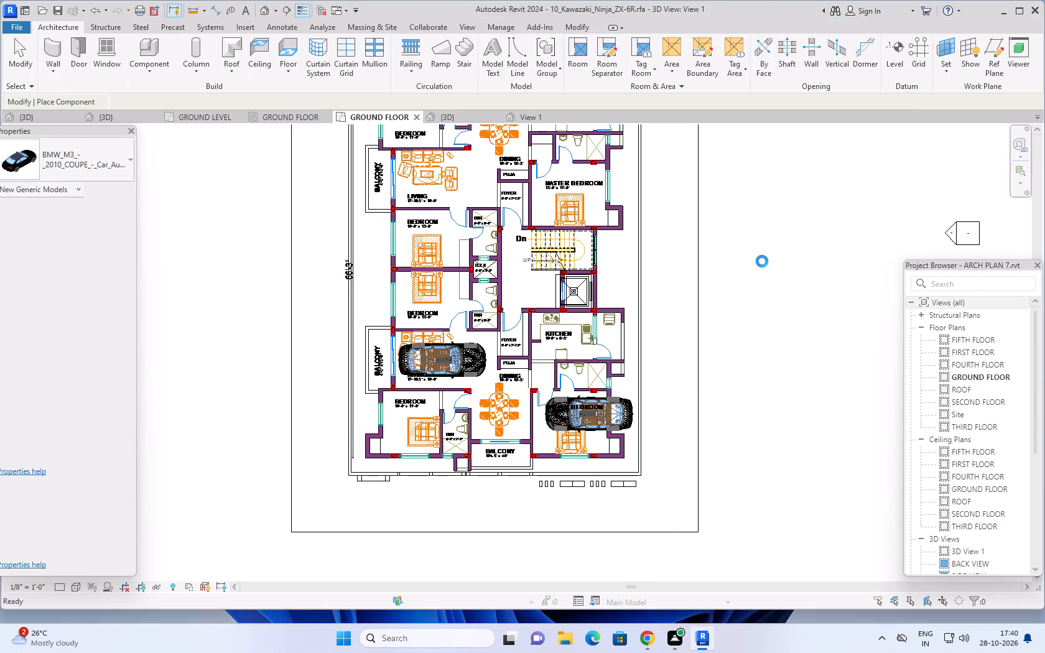
pyautogui.scroll(-1, 763, 261)
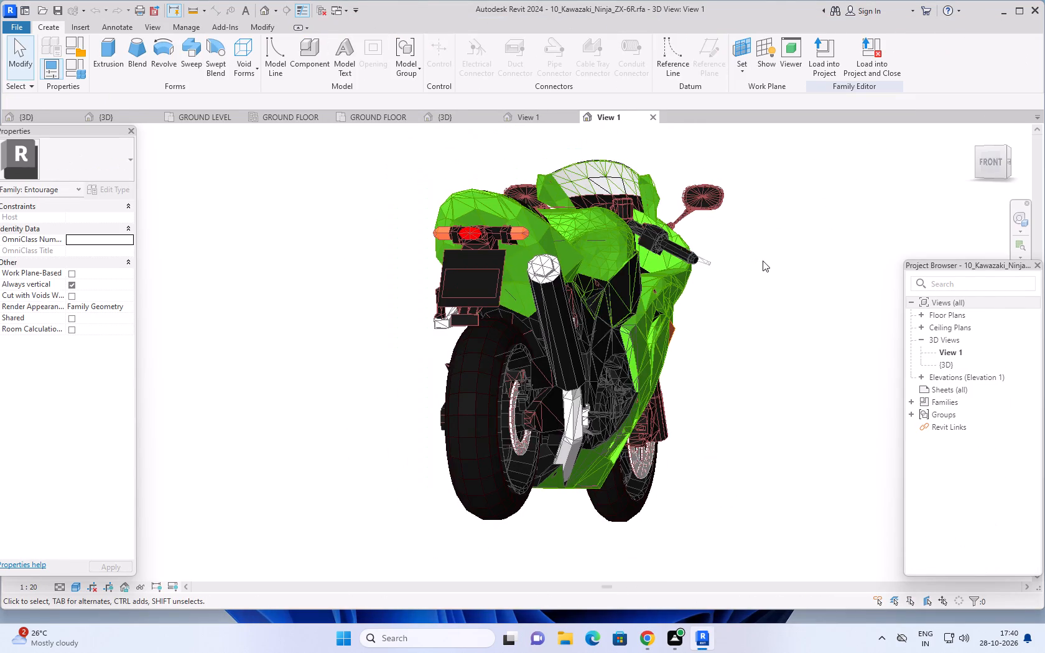
pyautogui.scroll(-3, 763, 261)
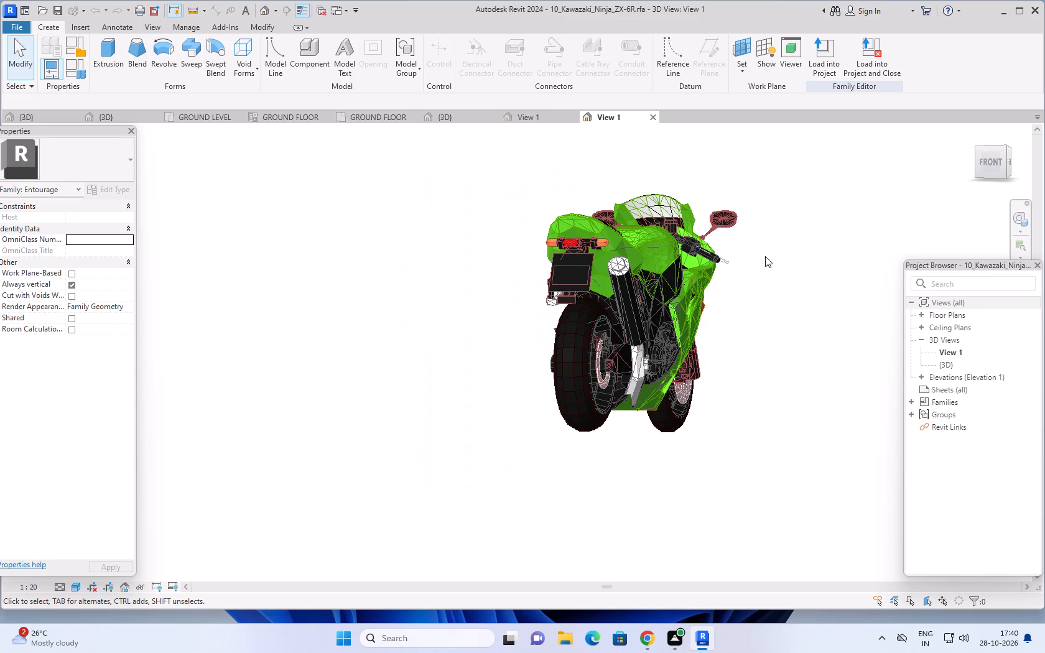
pyautogui.moveTo(765, 256); pyautogui.dragTo(644, 334, button='middle')
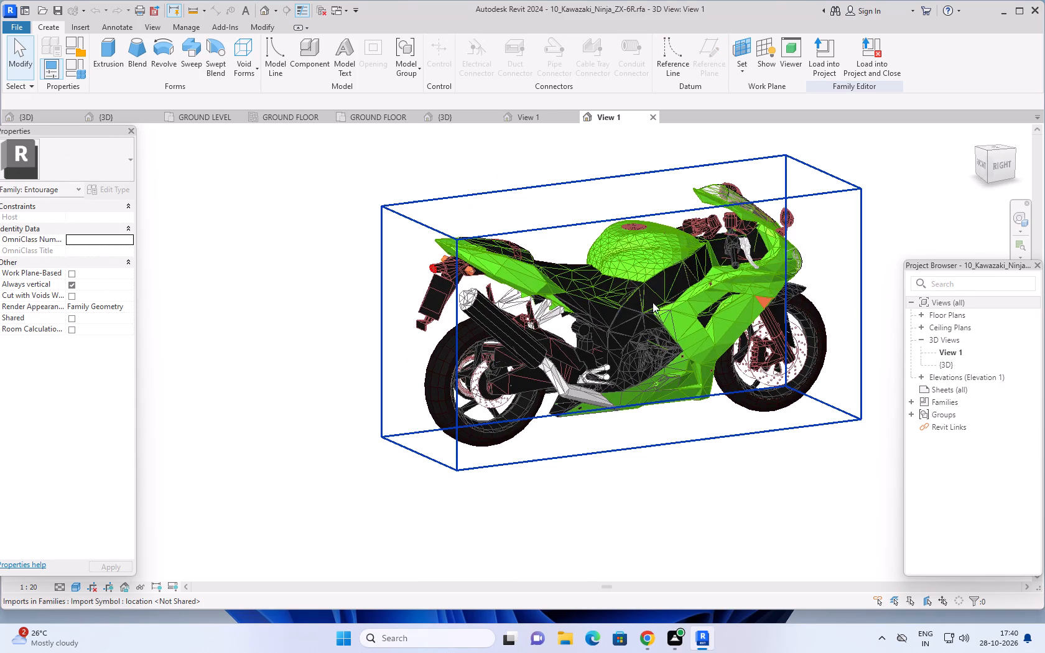
# Load the 10_Kawazaki_Ninja_ZX-6R family into the ARCH PLAN 7.rvt project only.
pyautogui.click(763, 213)
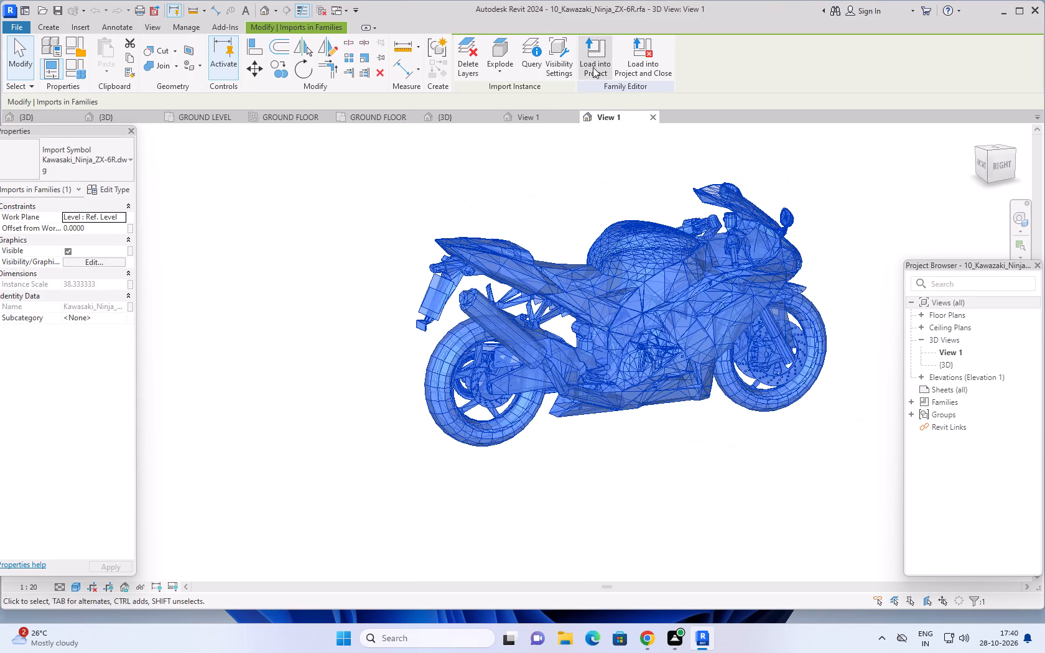
pyautogui.click(593, 66)
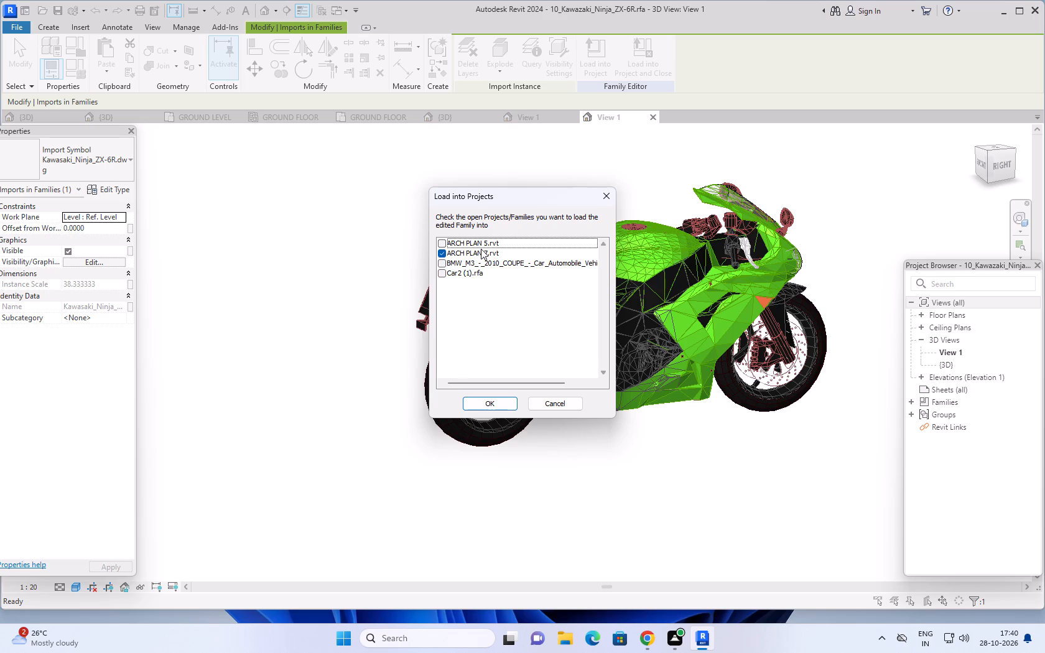
pyautogui.click(478, 401)
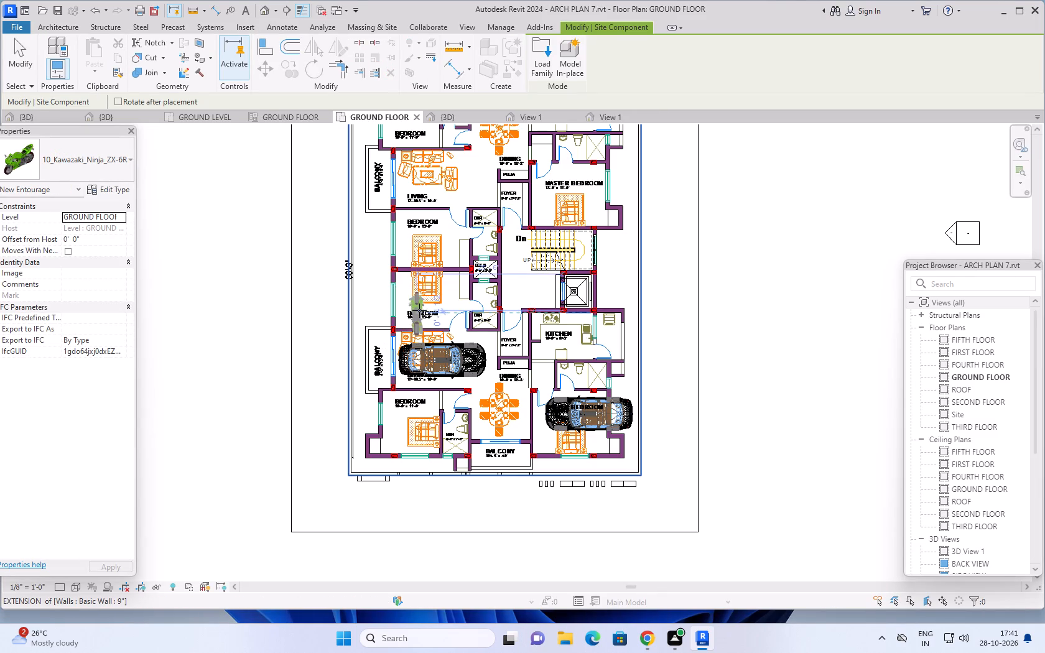
# Place the first Kawasaki Ninja motorcycle horizontally over the upper part of the BEDROOM just below the upper LIVING room.
pyautogui.press('space')
pyautogui.scroll(-2, 440, 279)
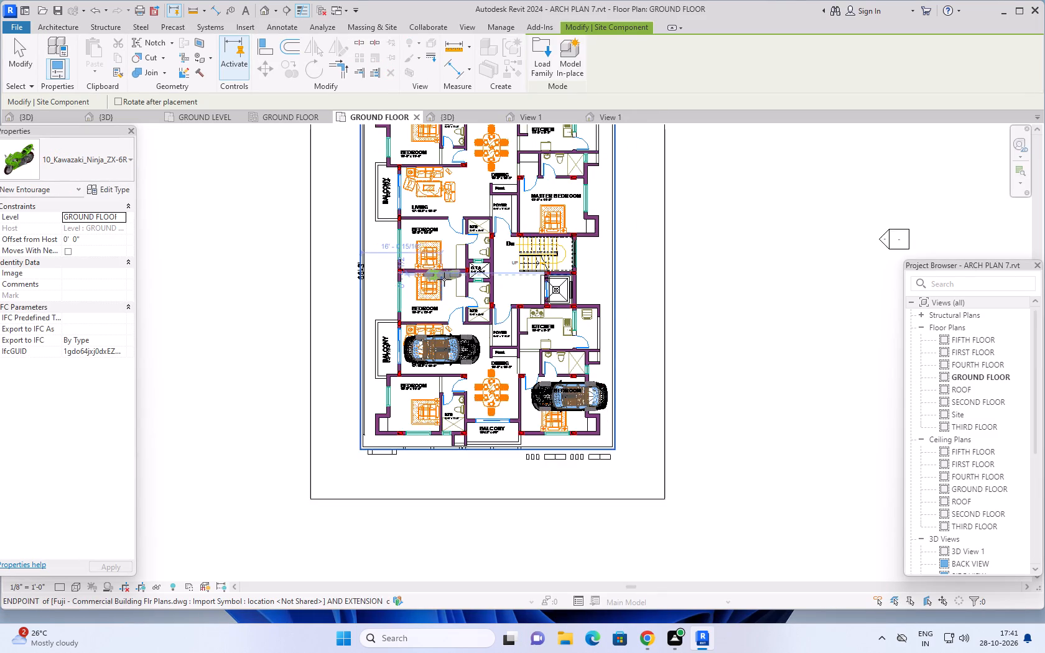
pyautogui.scroll(3, 471, 259)
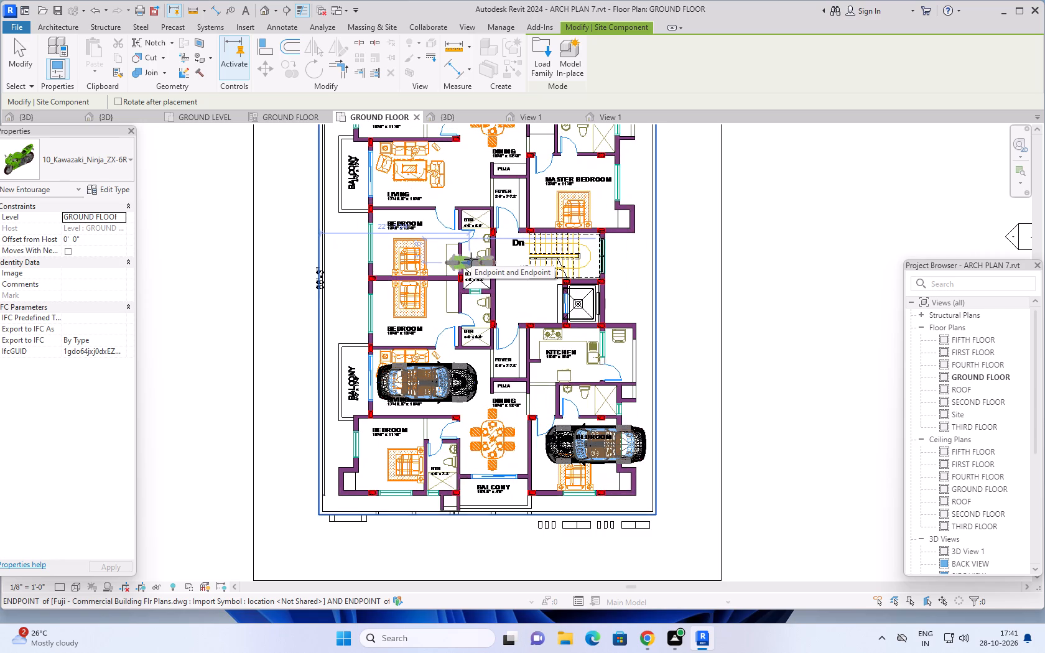
pyautogui.scroll(-1, 471, 259)
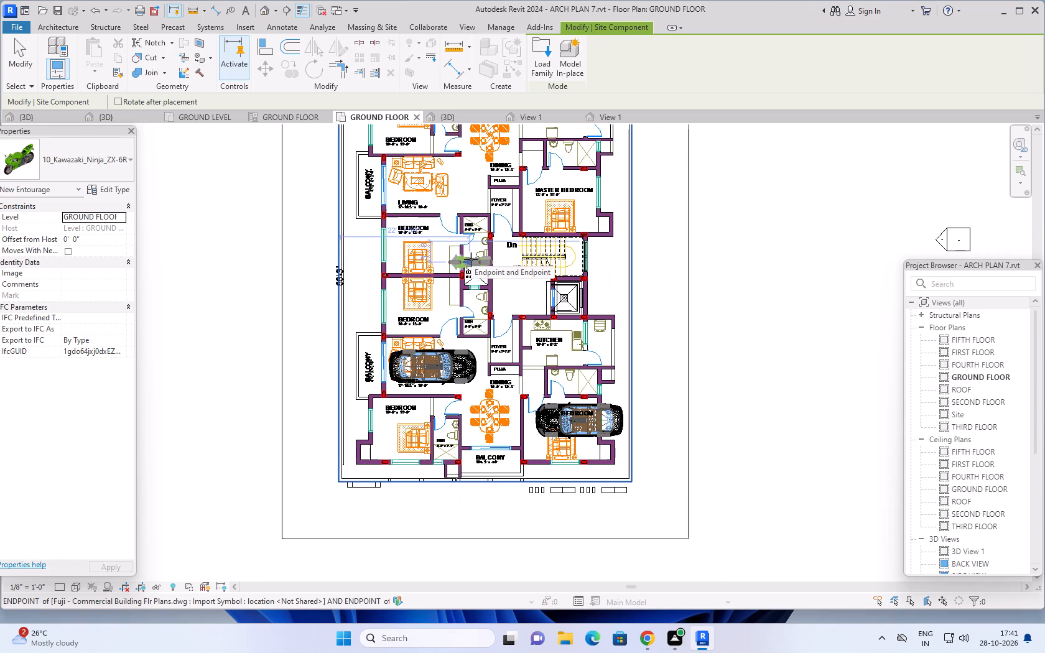
pyautogui.moveTo(471, 259); pyautogui.dragTo(463, 312, button='middle')
pyautogui.press('space')
pyautogui.press('space')
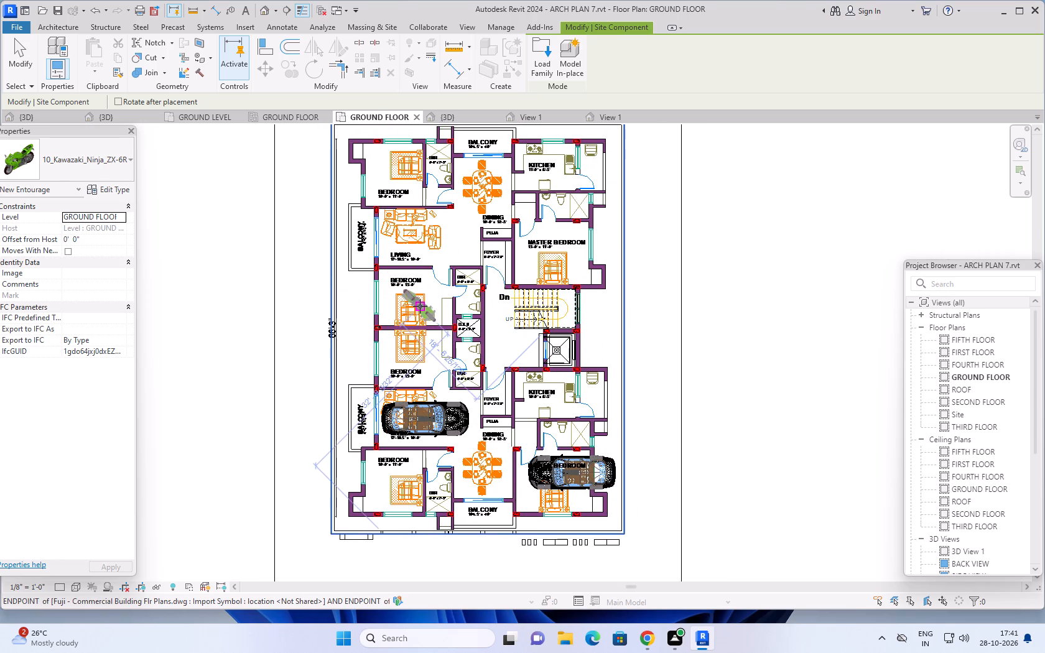
pyautogui.press('space')
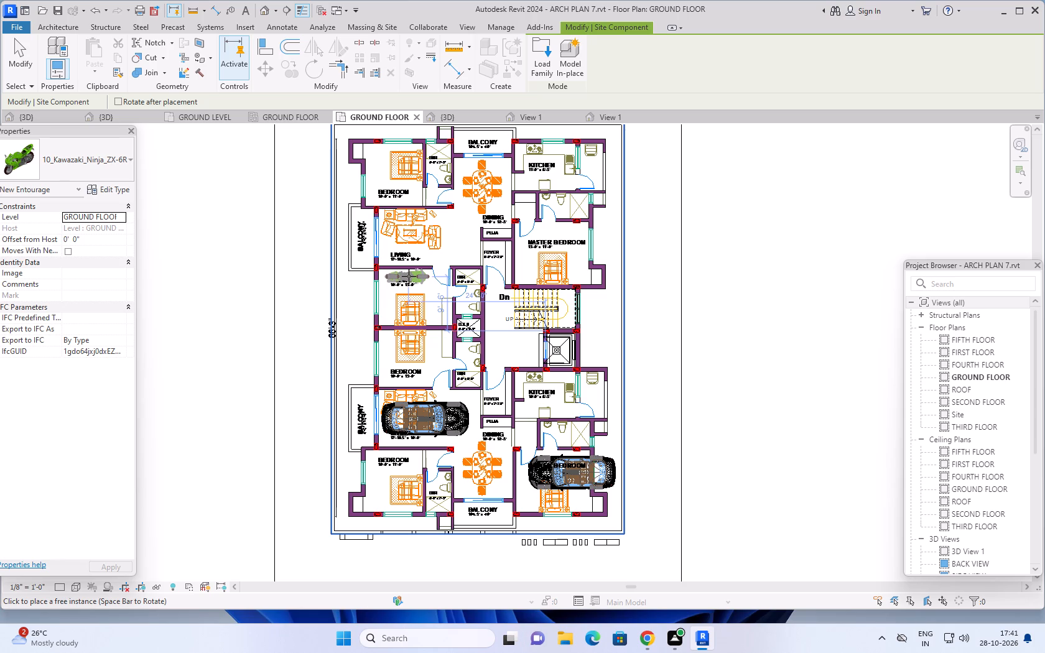
pyautogui.click(409, 280)
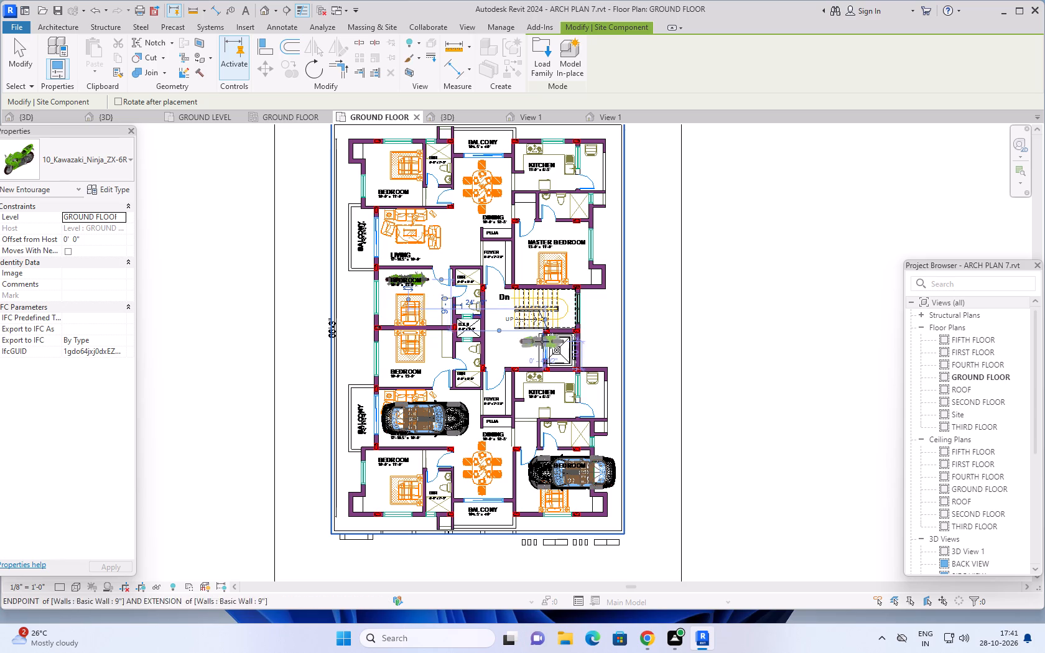
# Place a second horizontal Kawasaki Ninja motorcycle over the lower KITCHEN, just below the lift.
pyautogui.press('space')
pyautogui.press('space')
pyautogui.press('space')
pyautogui.press('space')
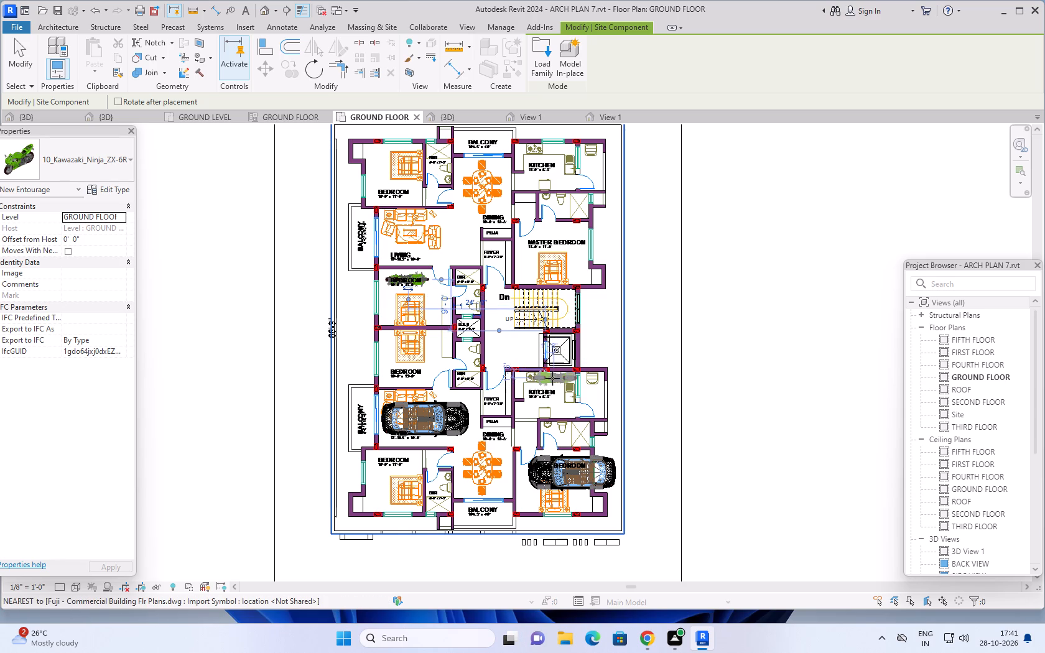
pyautogui.click(552, 381)
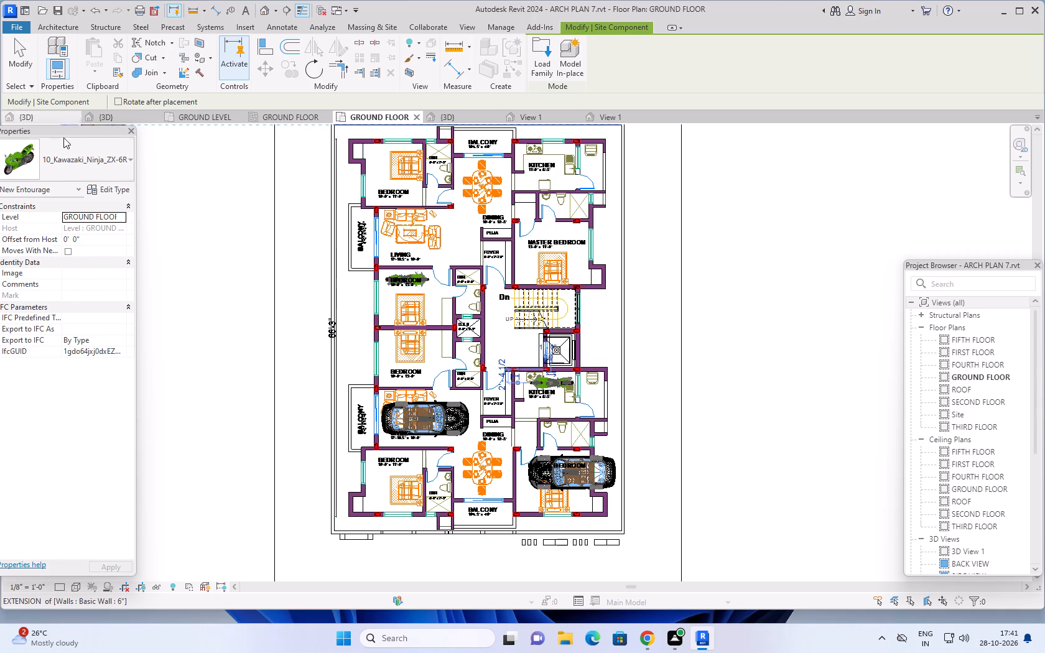
# Return to the vehicle families page in Chrome, browse back to the car families, and download the McLaren MP4 12C family.
pyautogui.click(647, 636)
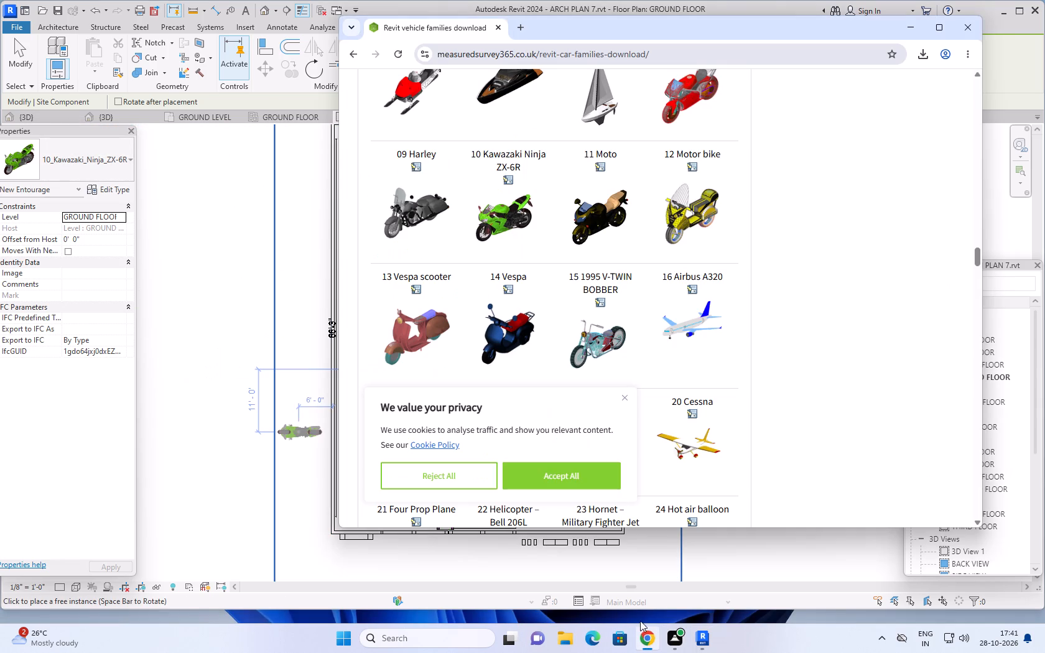
pyautogui.scroll(12, 501, 307)
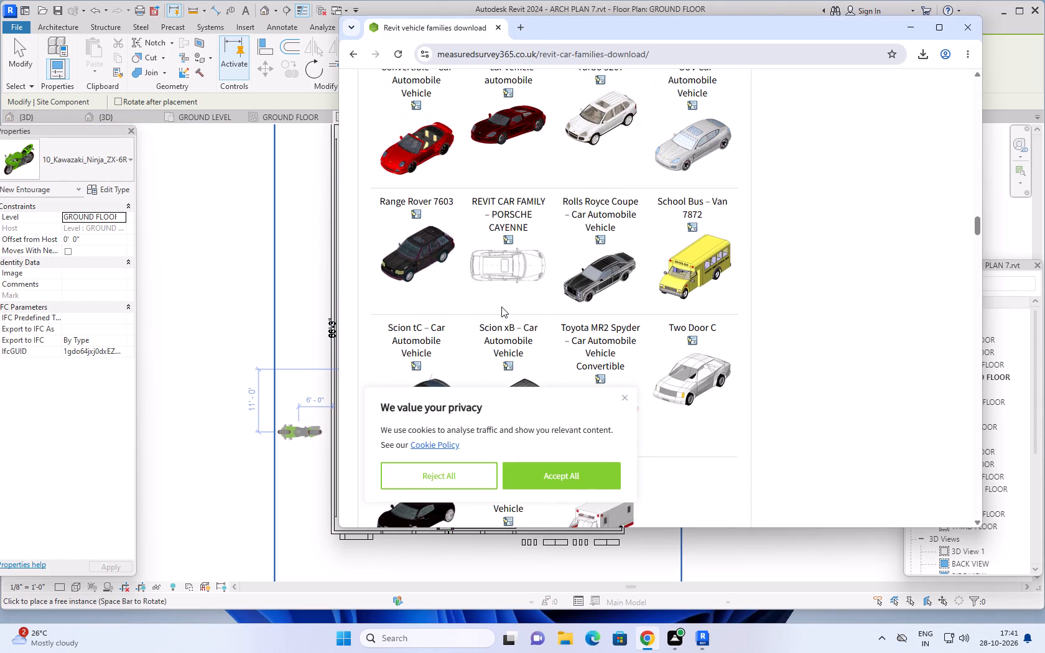
pyautogui.scroll(3, 501, 307)
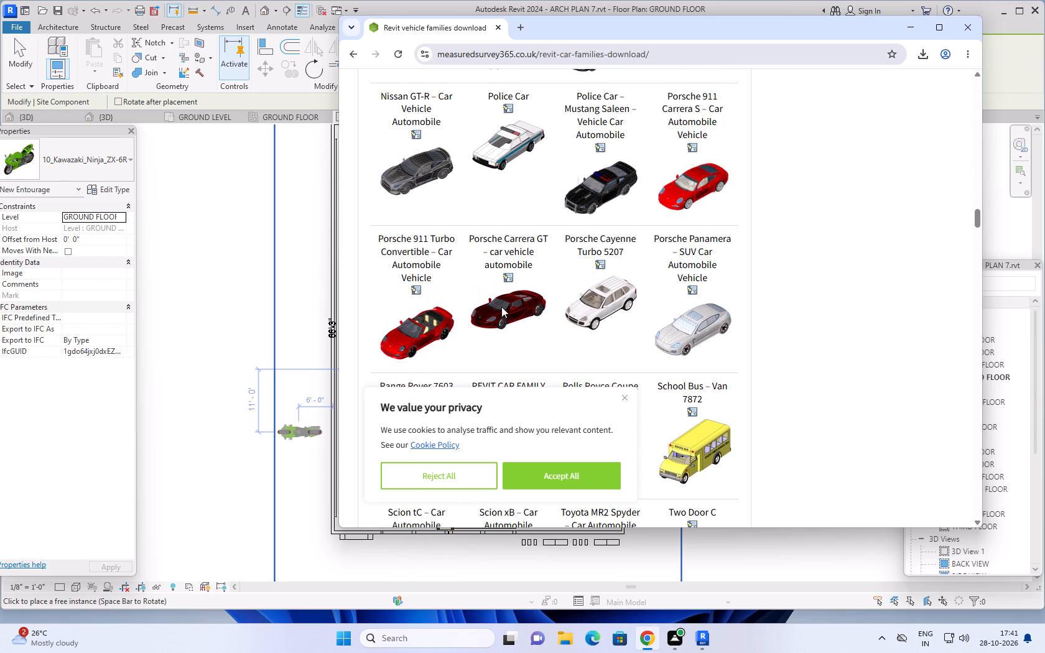
pyautogui.scroll(2, 566, 292)
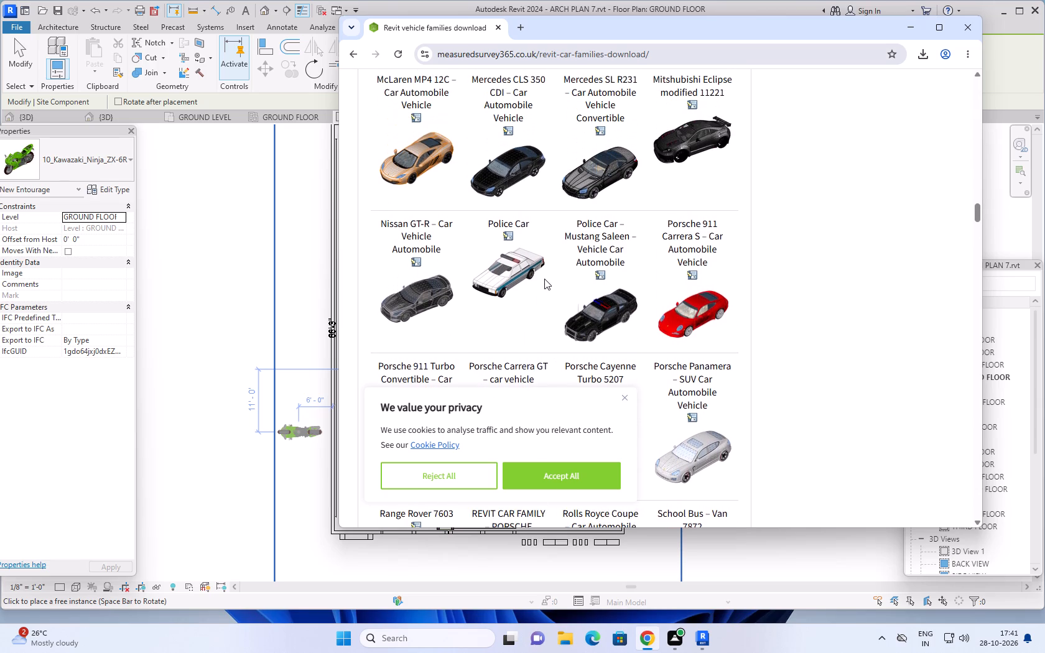
pyautogui.scroll(2, 544, 279)
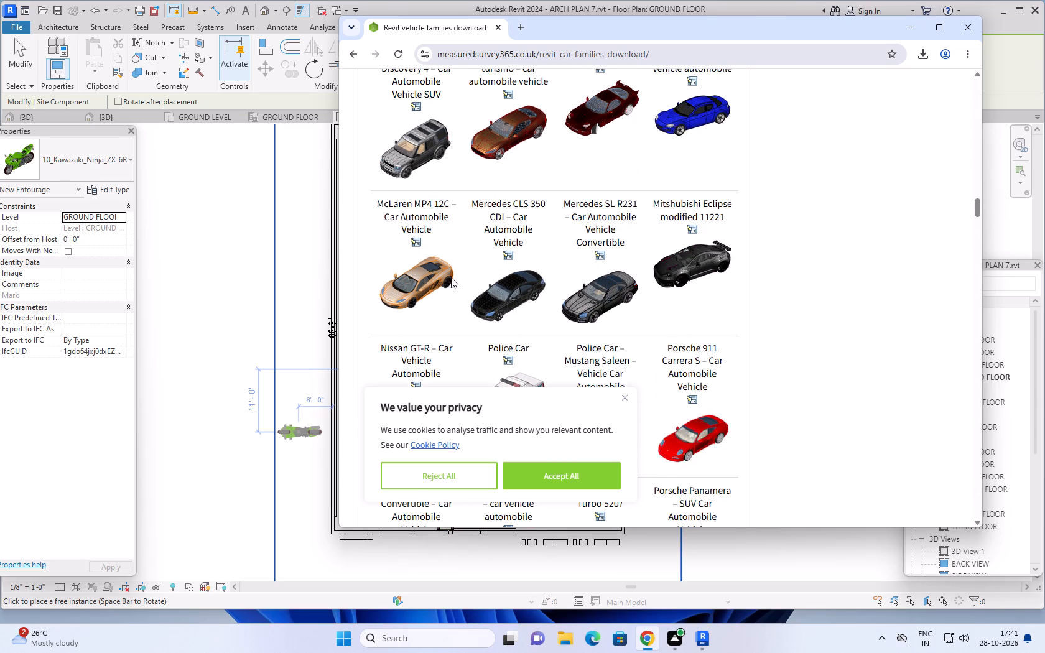
pyautogui.click(414, 238)
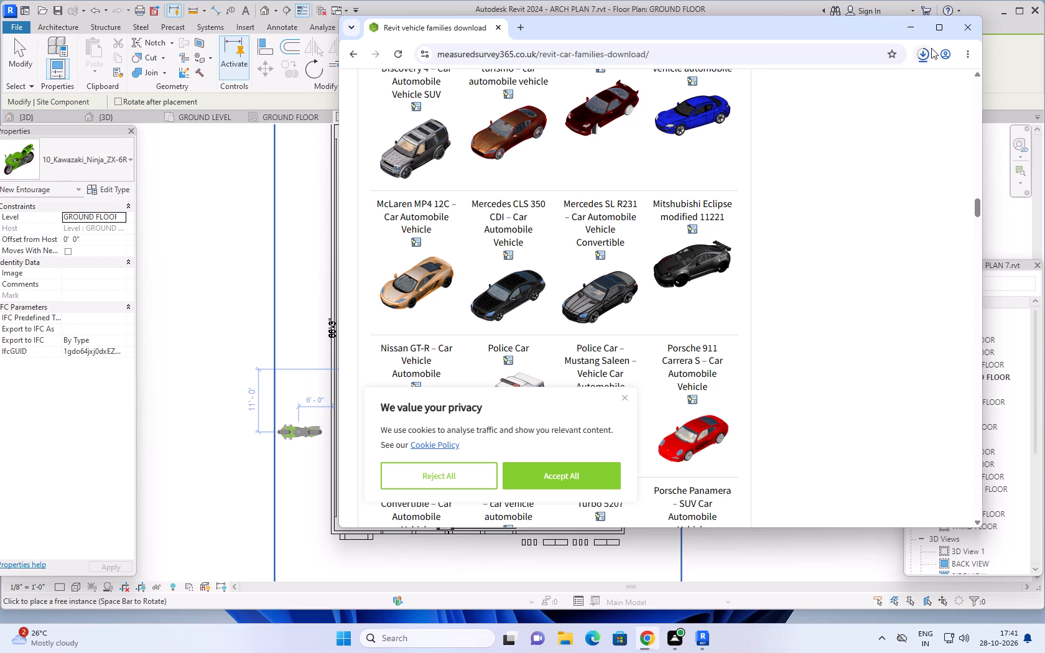
# Open the downloaded McLaren_MP4_12C family in Revit and load it into the ARCH PLAN 7.rvt project only.
pyautogui.click(925, 50)
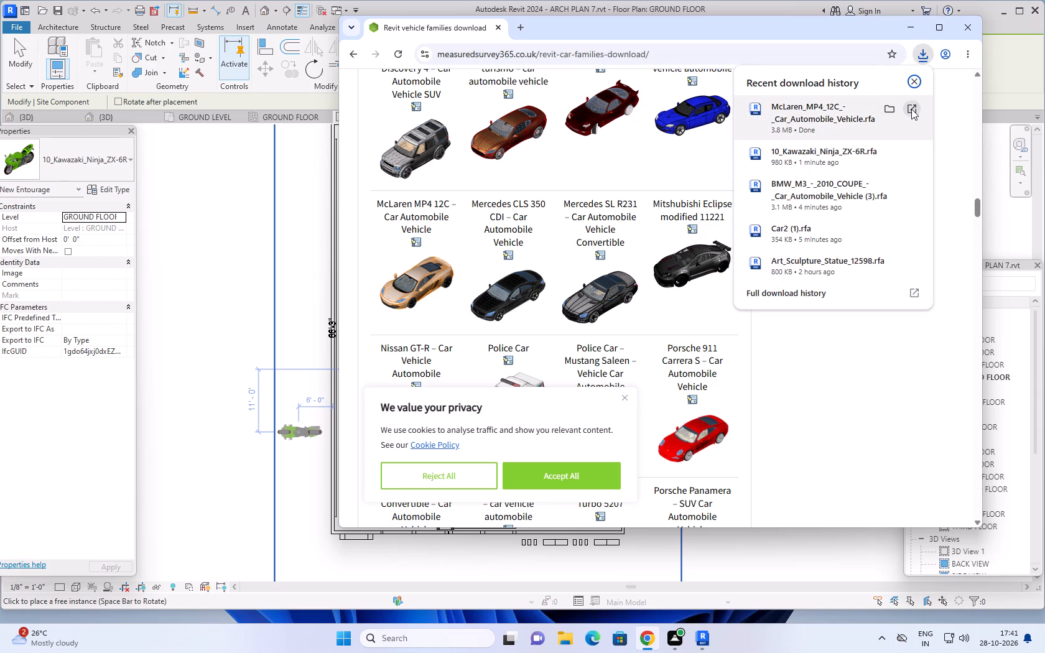
pyautogui.click(911, 109)
pyautogui.click(616, 294)
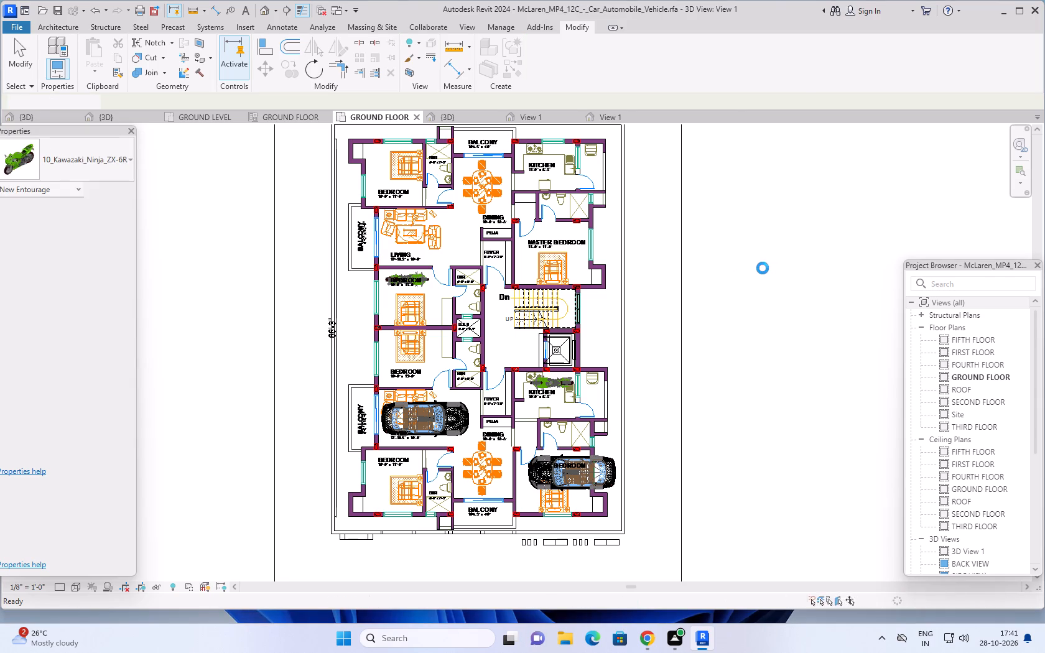
pyautogui.click(722, 278)
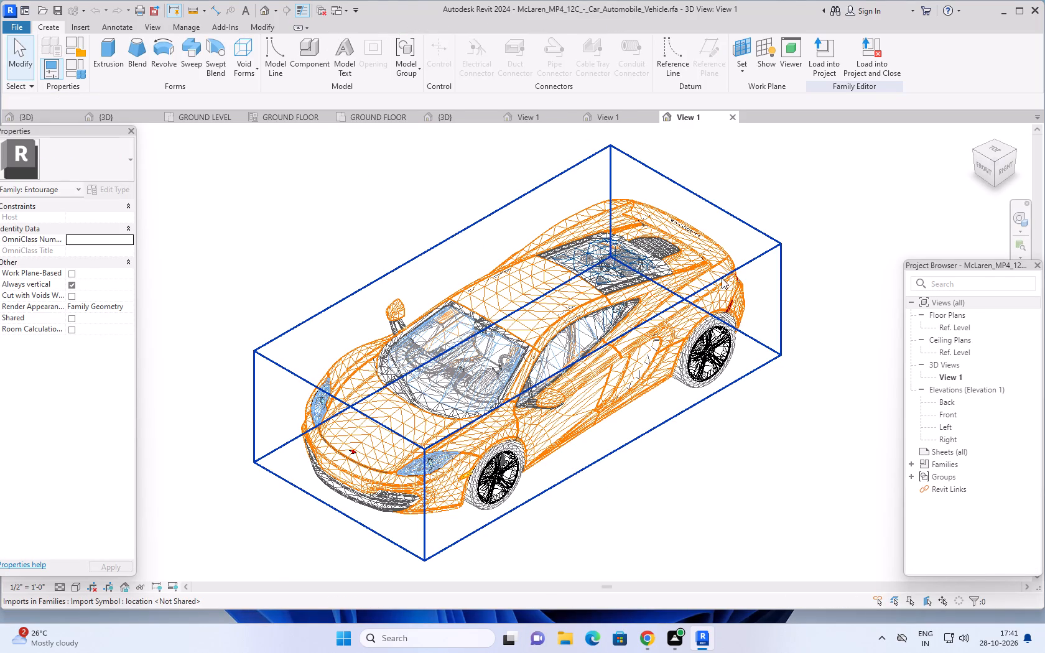
pyautogui.click(605, 58)
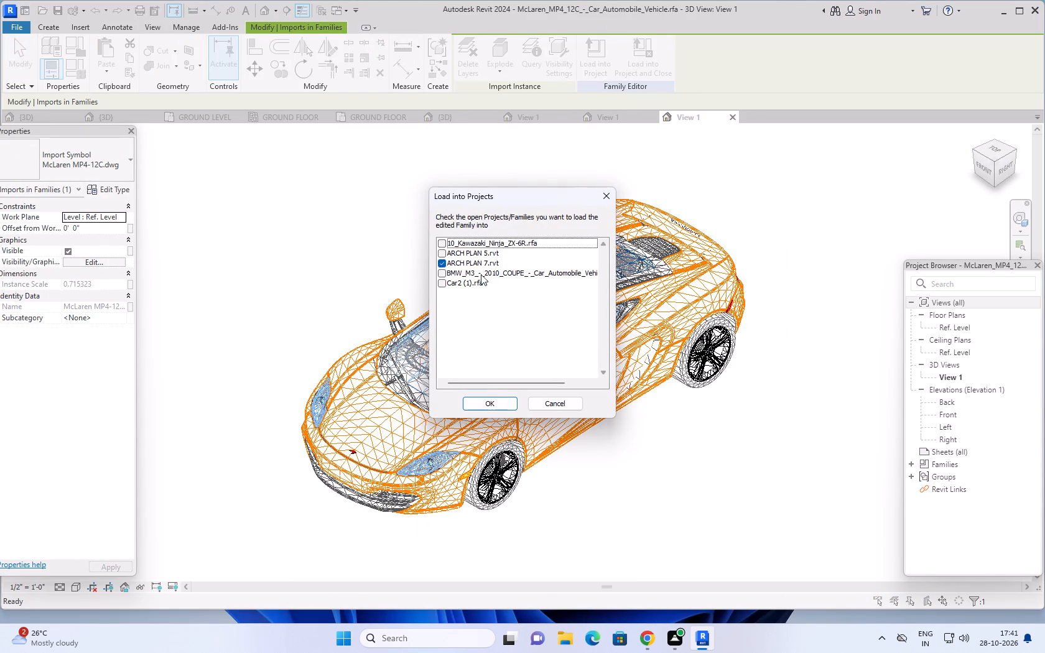
pyautogui.click(486, 402)
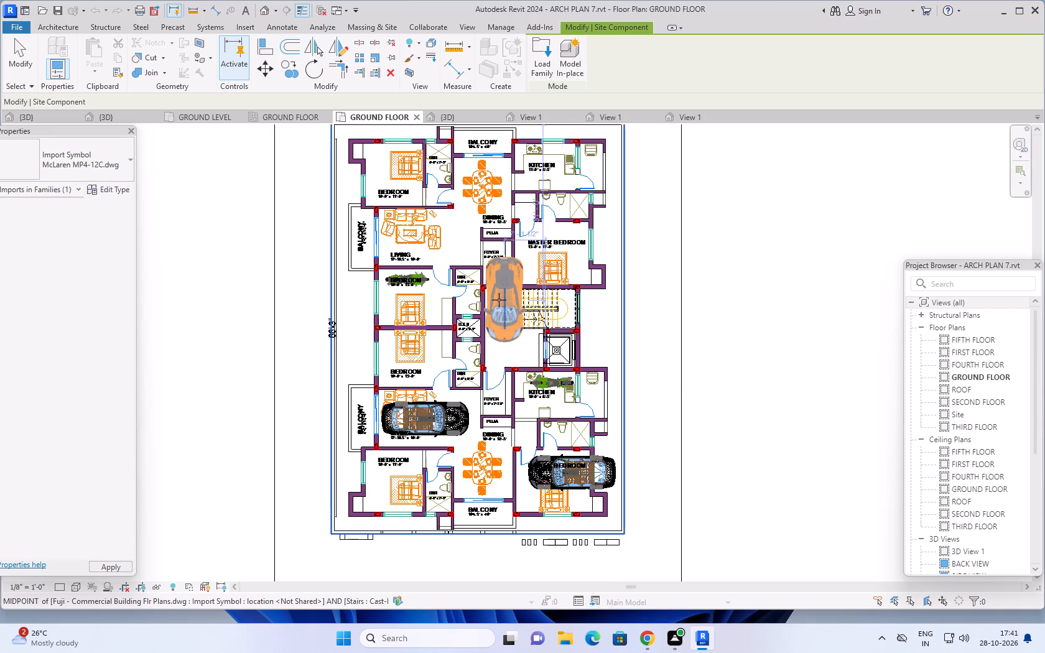
# Place two horizontal McLaren cars over the BEDROOM above the first BMW and the lowest BEDROOM, about 15'-10" from the plan's left edge.
pyautogui.press('space')
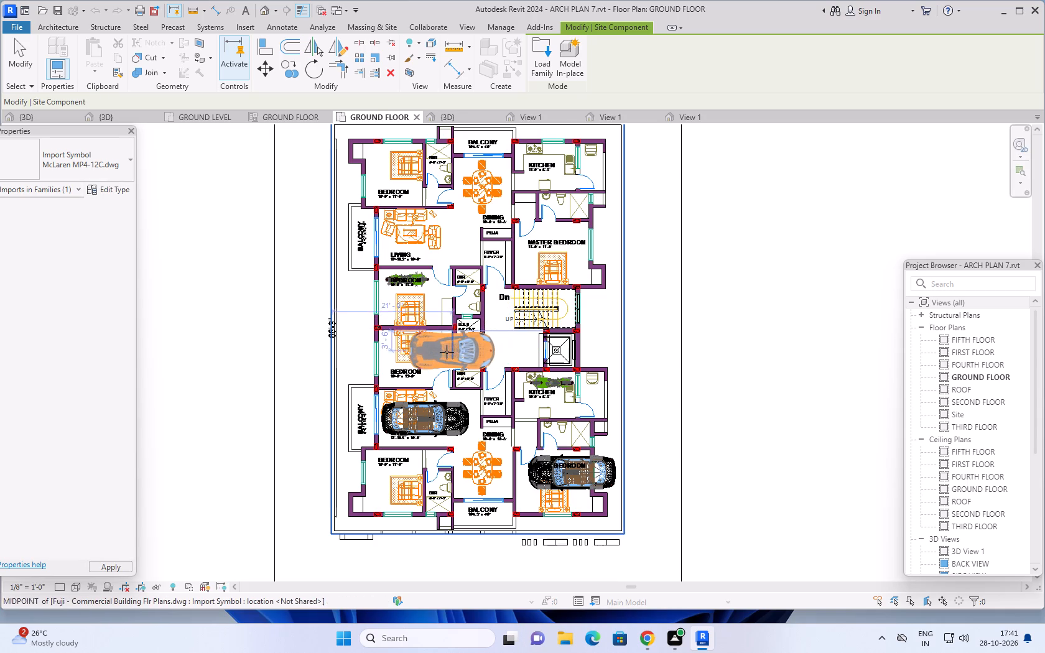
pyautogui.click(420, 353)
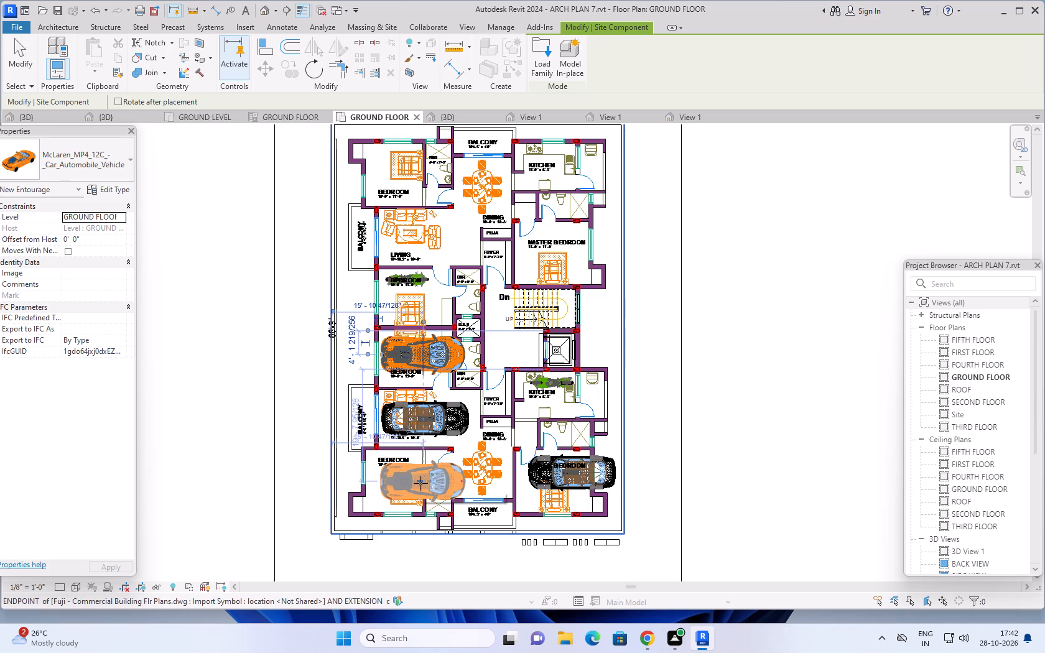
pyautogui.click(419, 483)
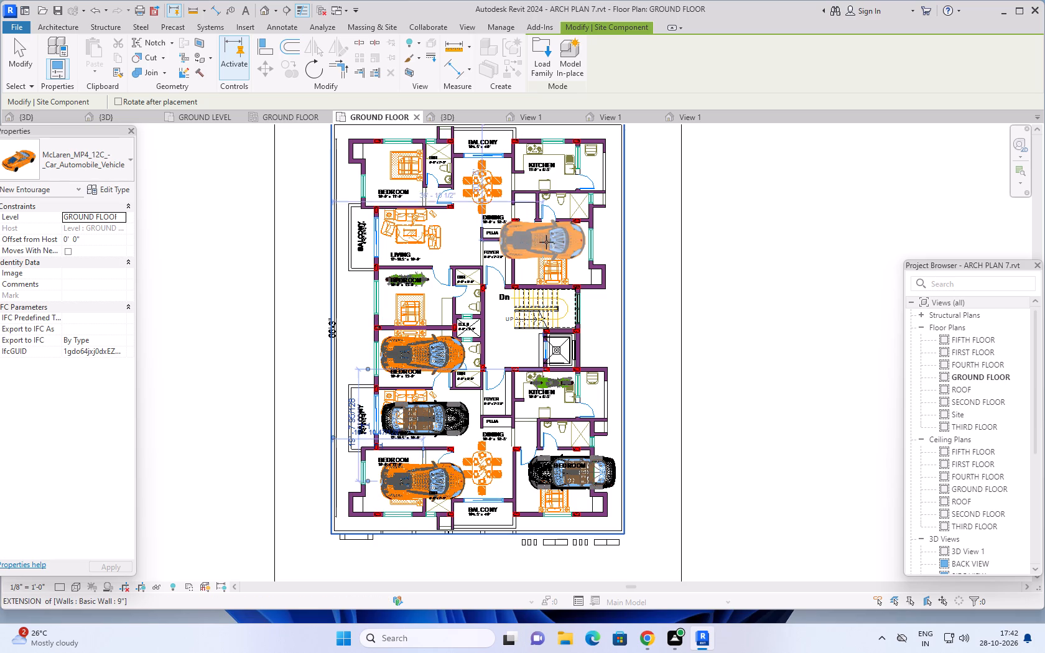
# Place a third horizontal McLaren, turned to face the opposite way, over the upper MASTER BEDROOM and end the placement.
pyautogui.press('space')
pyautogui.press('space')
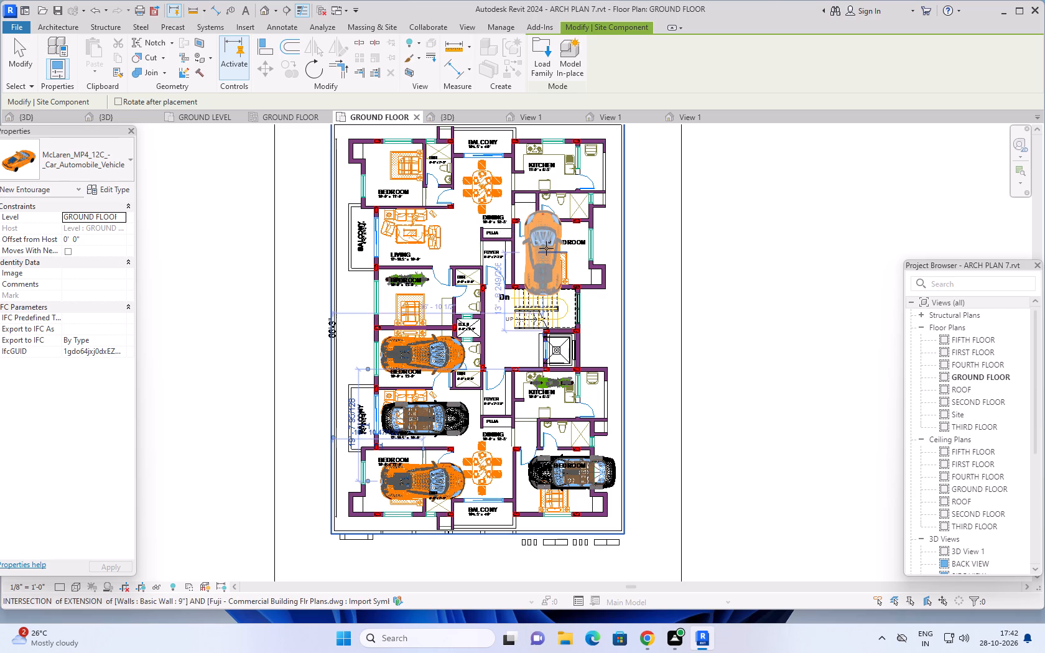
pyautogui.press('space')
pyautogui.press('space')
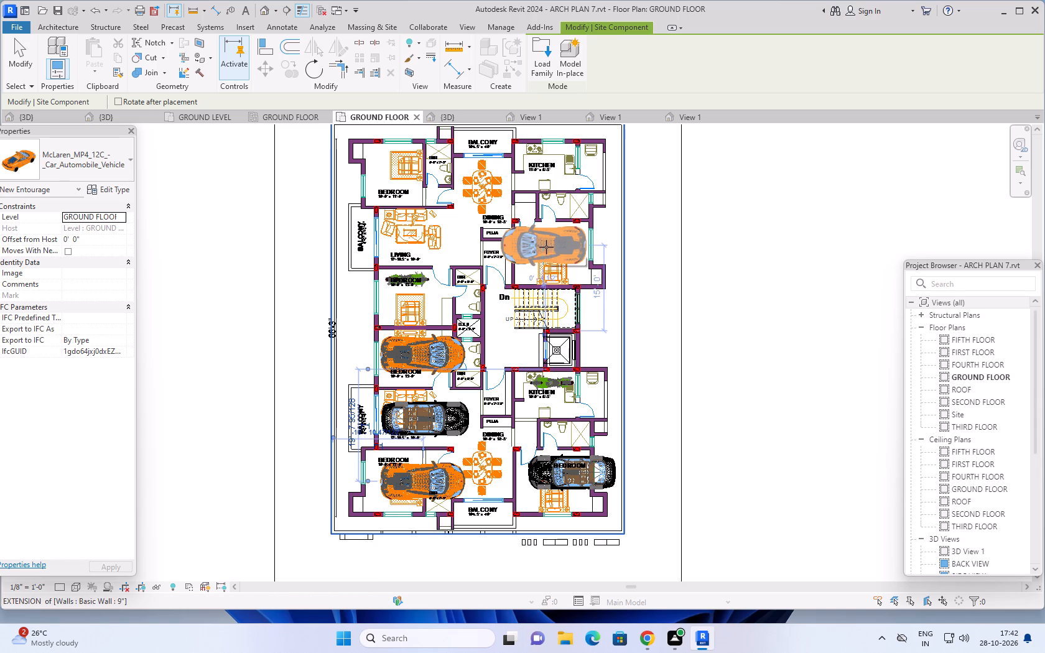
pyautogui.click(548, 248)
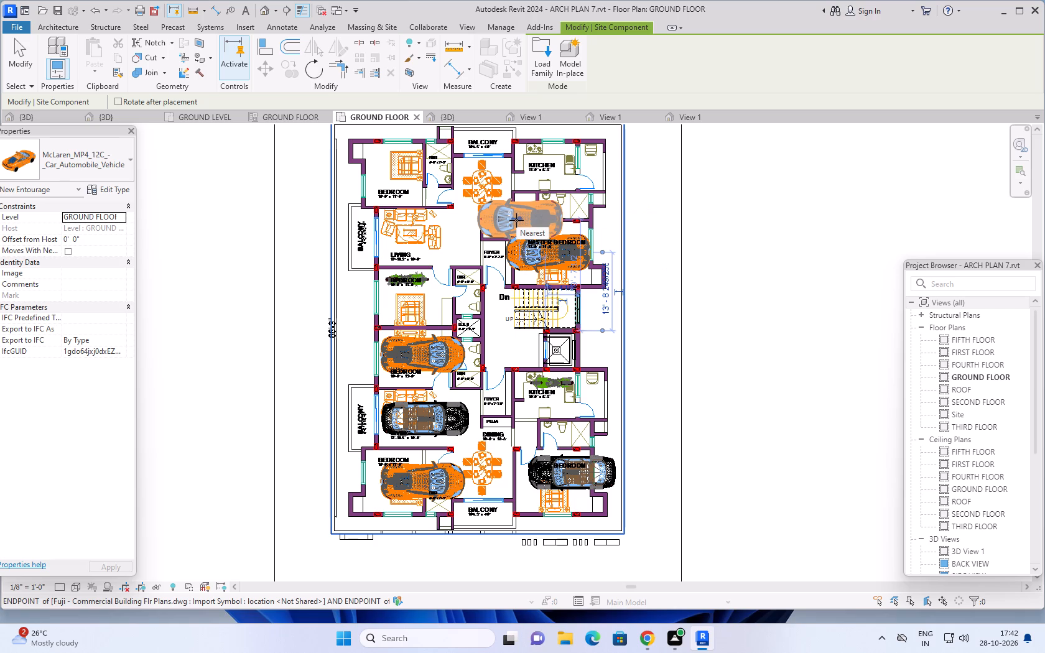
pyautogui.press('Escape')
pyautogui.press('Escape')
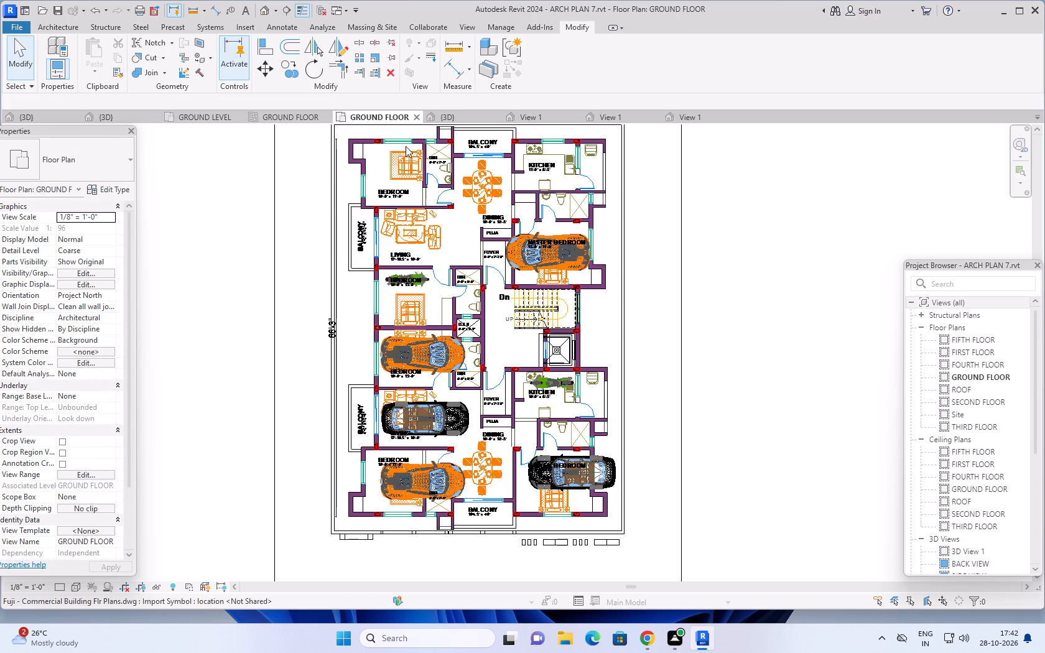
# Examine the parked vehicles and the building's side and front elevations in the ARCH PLAN 7.rvt 3D view.
pyautogui.click(45, 116)
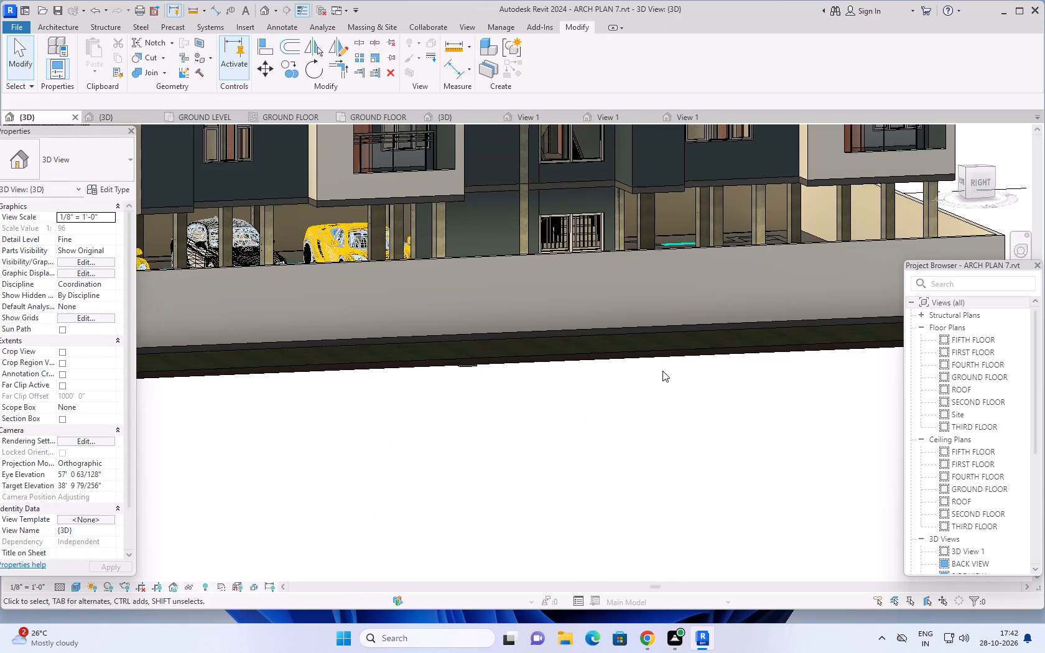
pyautogui.scroll(-3, 628, 398)
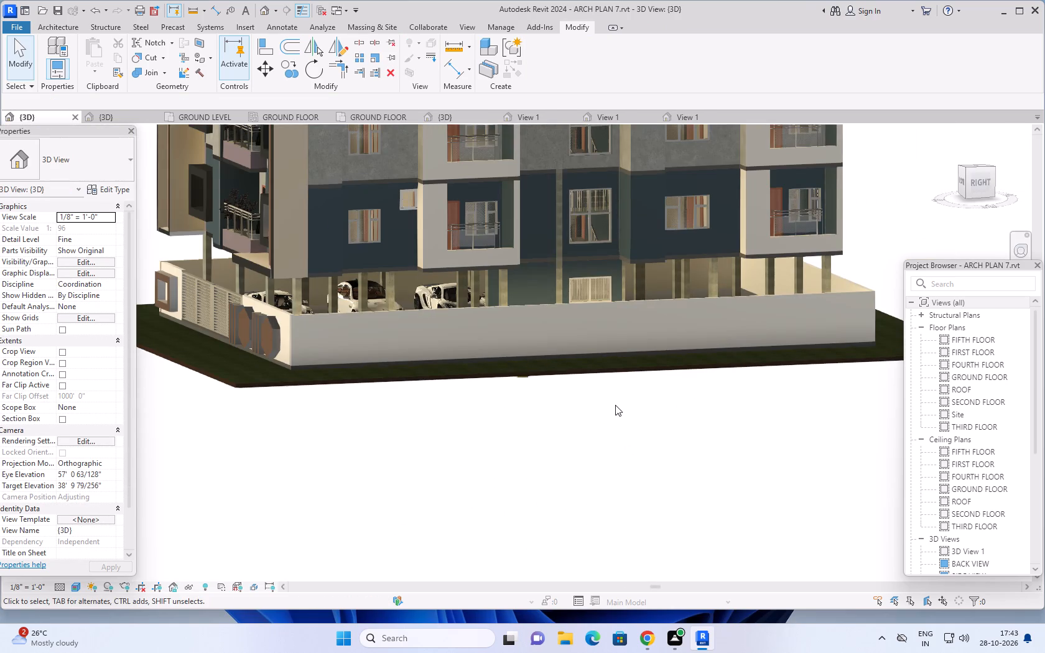
pyautogui.scroll(-3, 610, 412)
pyautogui.keyDown('shift'); pyautogui.moveTo(513, 429); pyautogui.dragTo(524, 432, button='middle'); pyautogui.keyUp('shift')
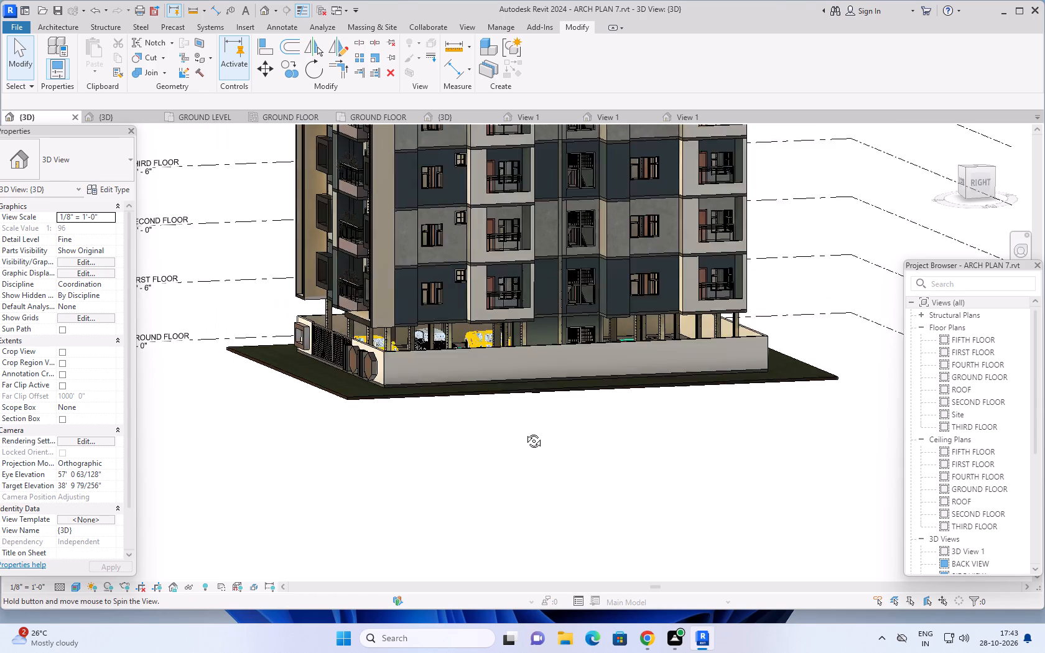
pyautogui.keyDown('shift'); pyautogui.moveTo(524, 432); pyautogui.dragTo(664, 435, button='middle'); pyautogui.keyUp('shift')
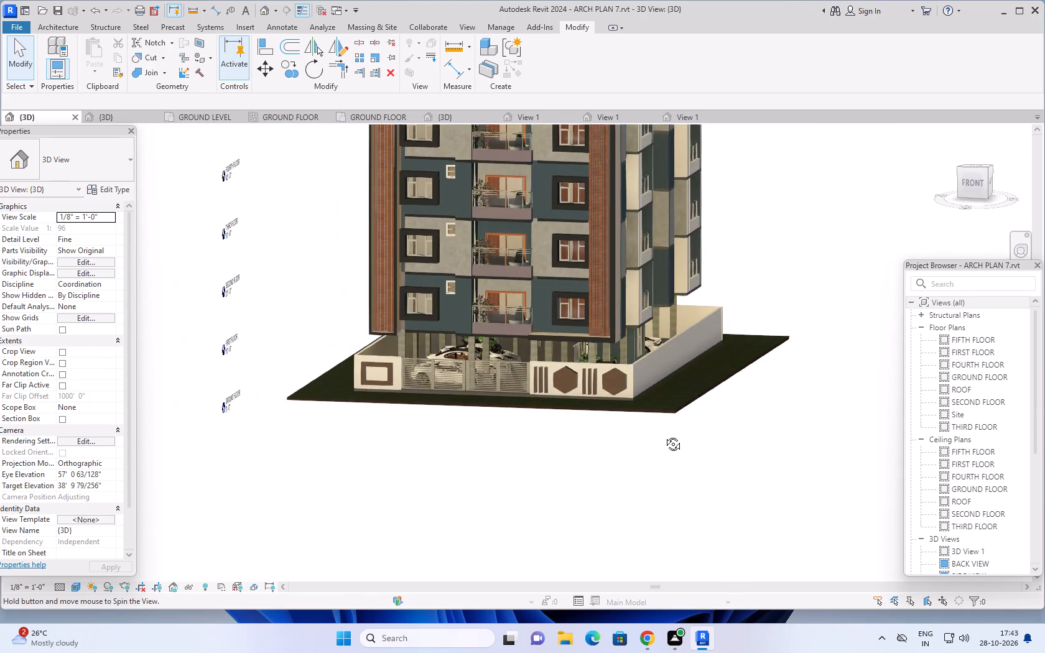
pyautogui.keyDown('shift'); pyautogui.moveTo(664, 435); pyautogui.dragTo(674, 440, button='middle'); pyautogui.keyUp('shift')
pyautogui.moveTo(629, 448); pyautogui.dragTo(699, 483, button='middle')
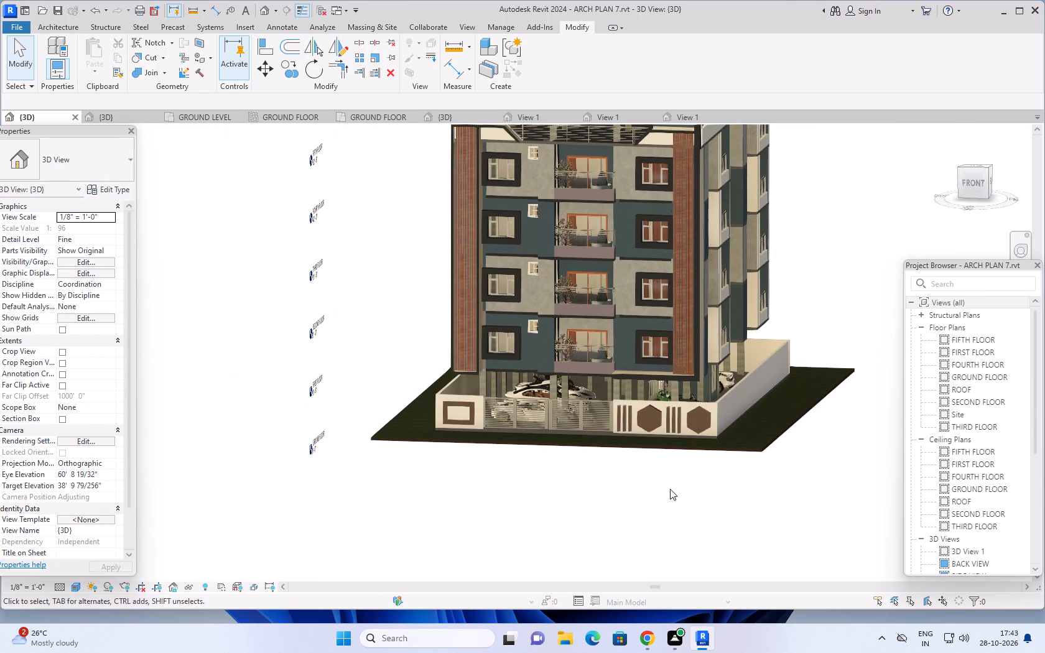
pyautogui.keyDown('shift'); pyautogui.moveTo(707, 488); pyautogui.dragTo(803, 489, button='middle'); pyautogui.keyUp('shift')
pyautogui.scroll(1, 743, 479)
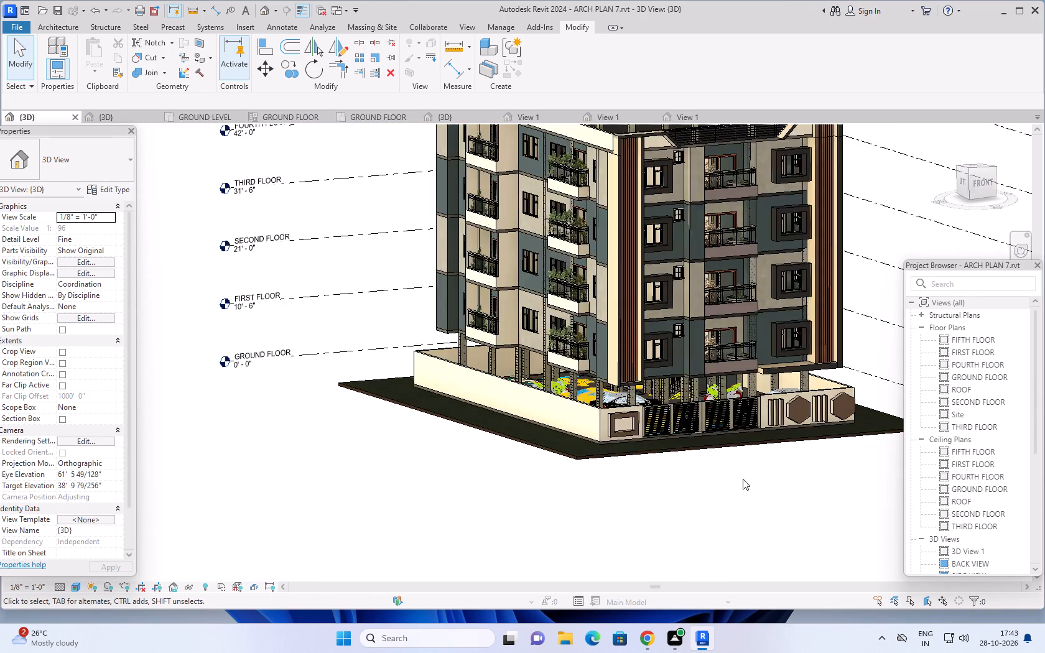
pyautogui.moveTo(742, 465); pyautogui.dragTo(708, 499, button='middle')
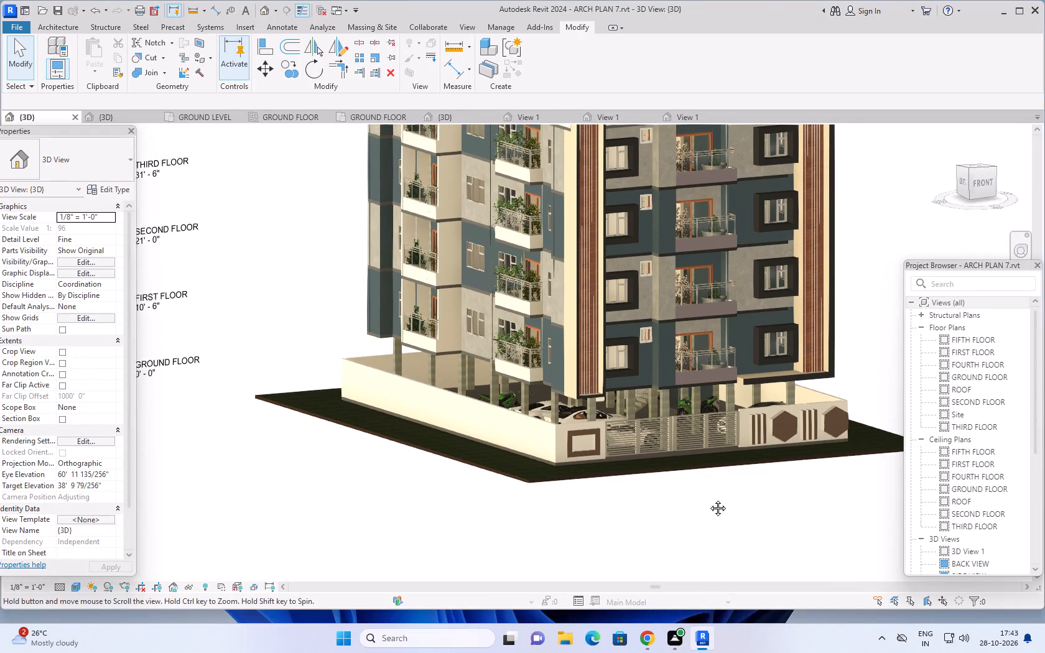
pyautogui.moveTo(708, 499); pyautogui.dragTo(681, 535, button='middle')
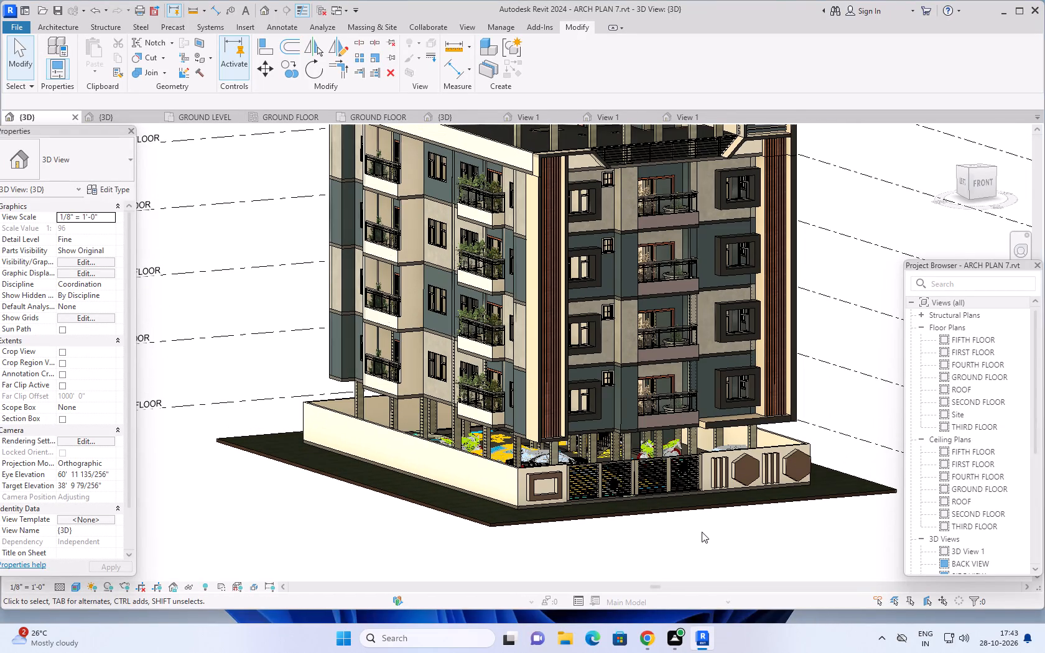
pyautogui.press('Escape')
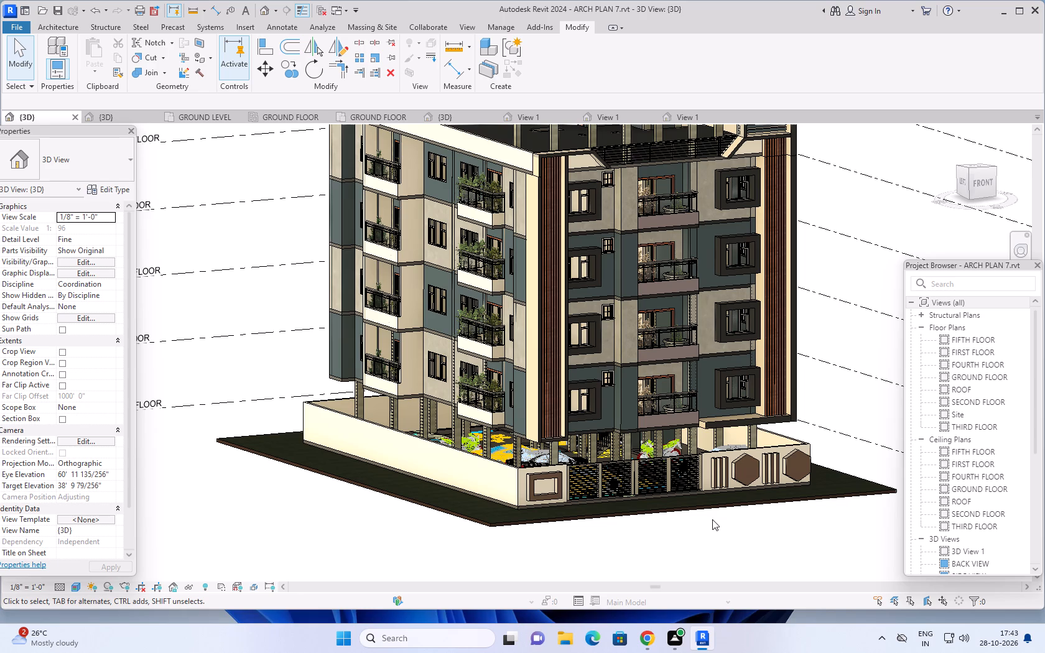
pyautogui.scroll(-1, 715, 519)
pyautogui.moveTo(720, 524); pyautogui.dragTo(666, 519, button='middle')
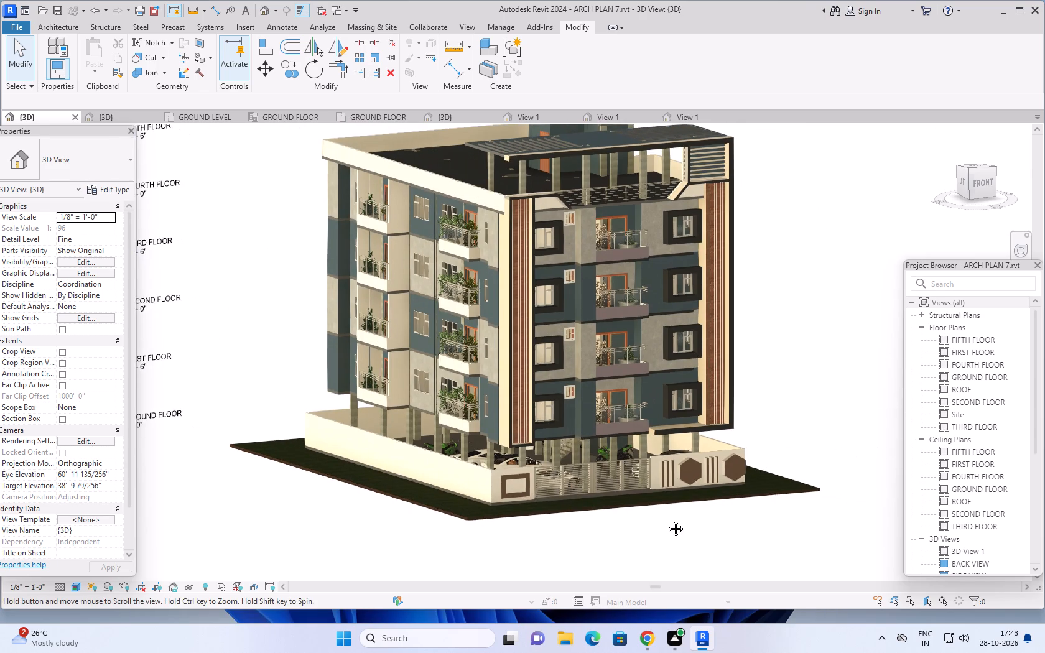
pyautogui.moveTo(666, 519); pyautogui.dragTo(666, 521, button='middle')
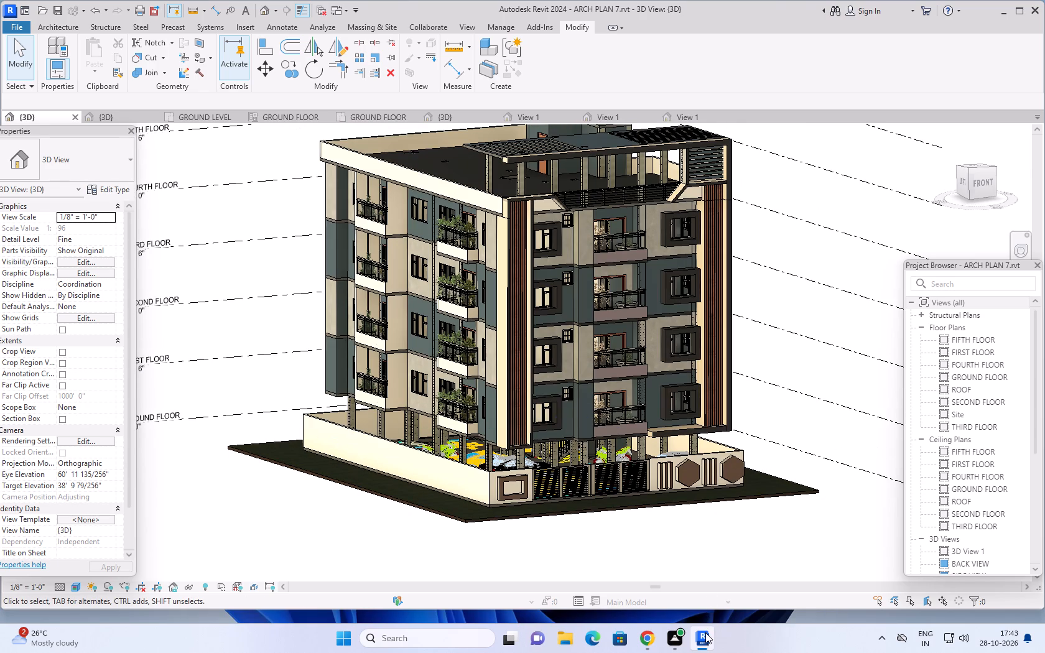
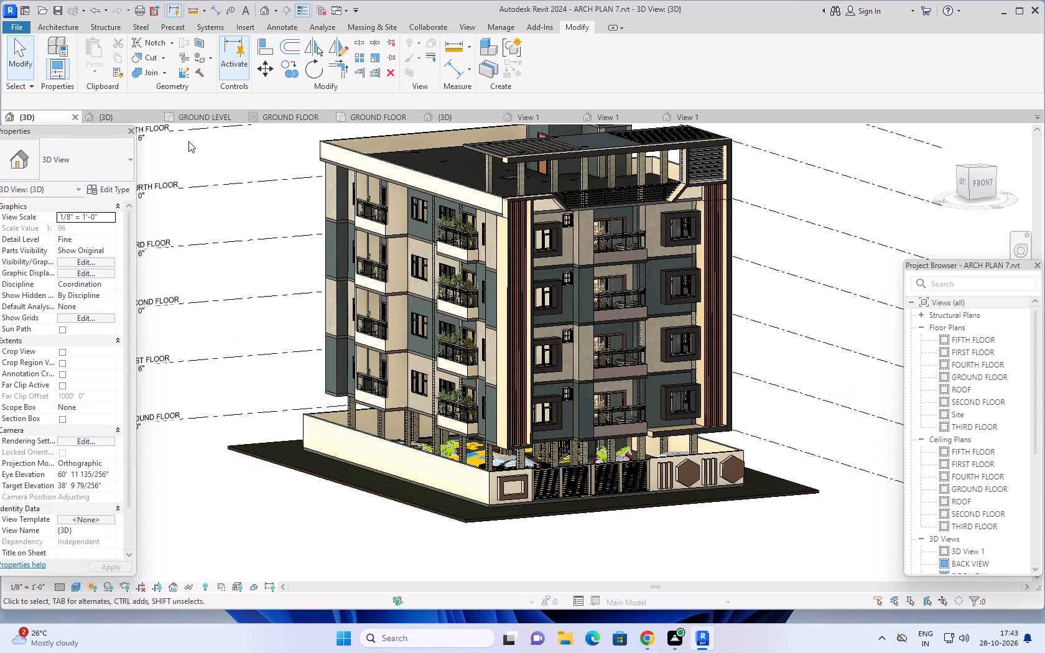
# Switch to the ARCH PLAN 5 3D view and examine the building's front and side facades, gates and compound wall.
pyautogui.click(106, 119)
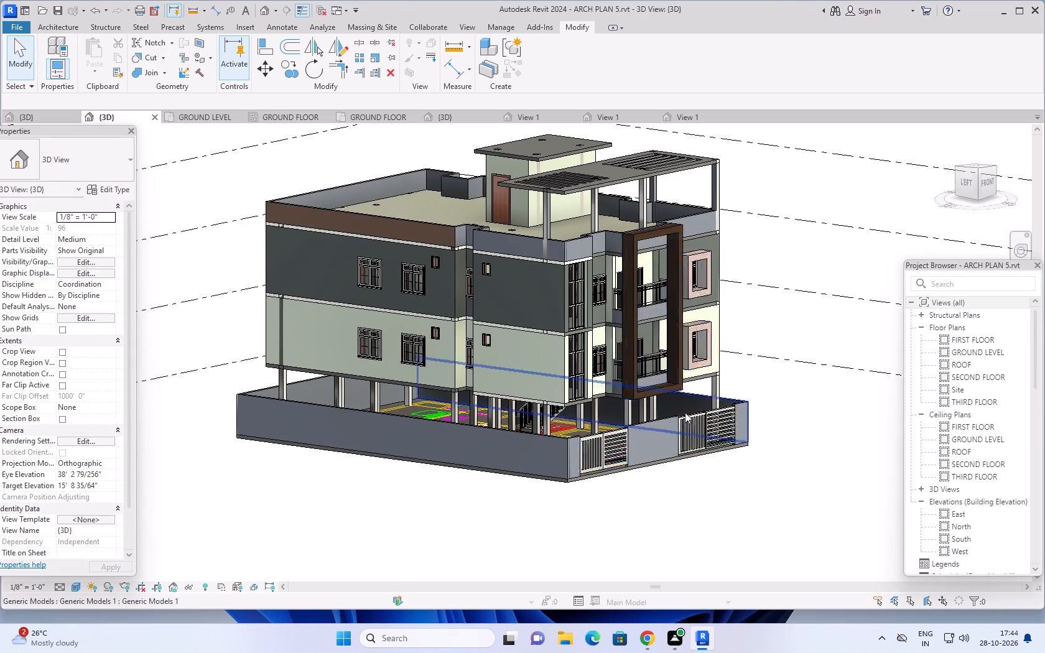
pyautogui.keyDown('shift'); pyautogui.moveTo(713, 496); pyautogui.dragTo(603, 506, button='middle'); pyautogui.keyUp('shift')
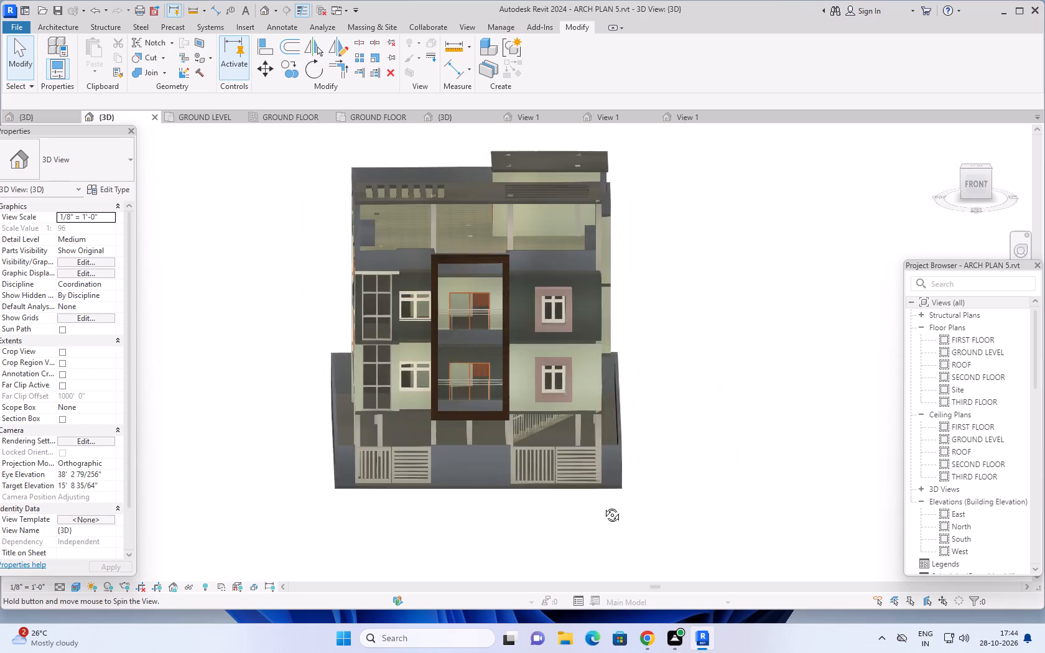
pyautogui.keyDown('shift'); pyautogui.moveTo(603, 506); pyautogui.dragTo(667, 499, button='middle'); pyautogui.keyUp('shift')
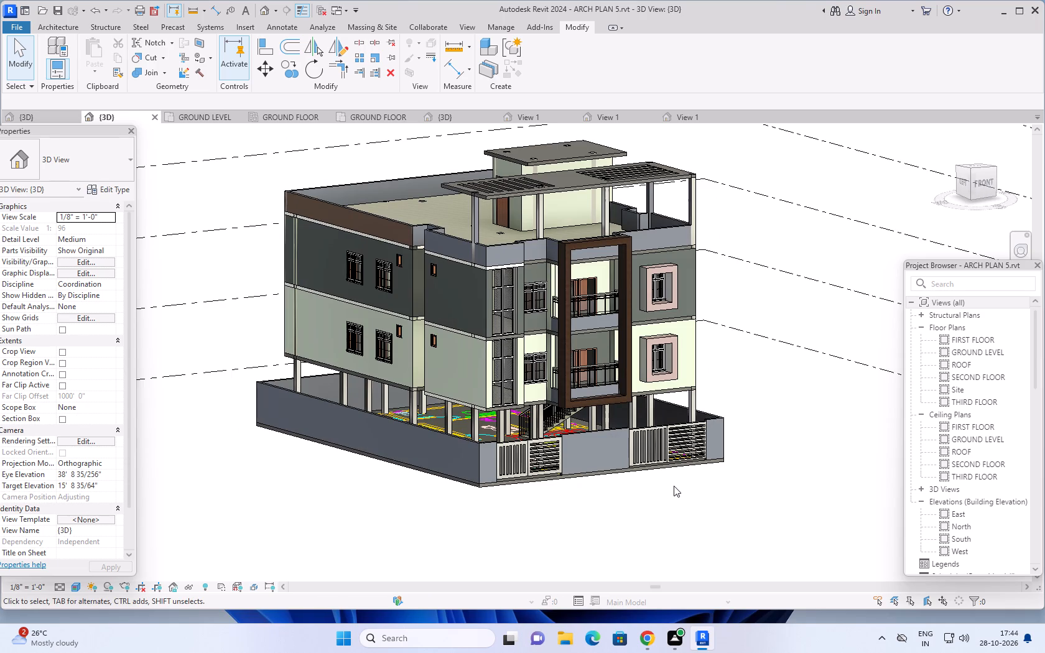
pyautogui.scroll(2, 676, 475)
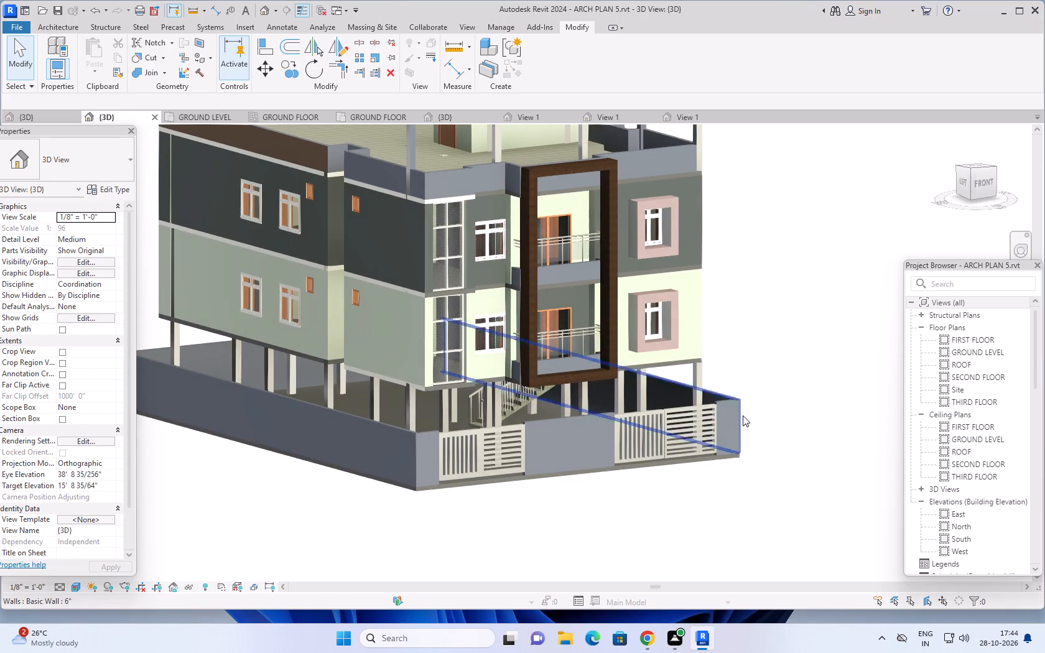
pyautogui.scroll(1, 765, 358)
pyautogui.moveTo(765, 358); pyautogui.dragTo(768, 371, button='middle')
pyautogui.scroll(-2, 728, 348)
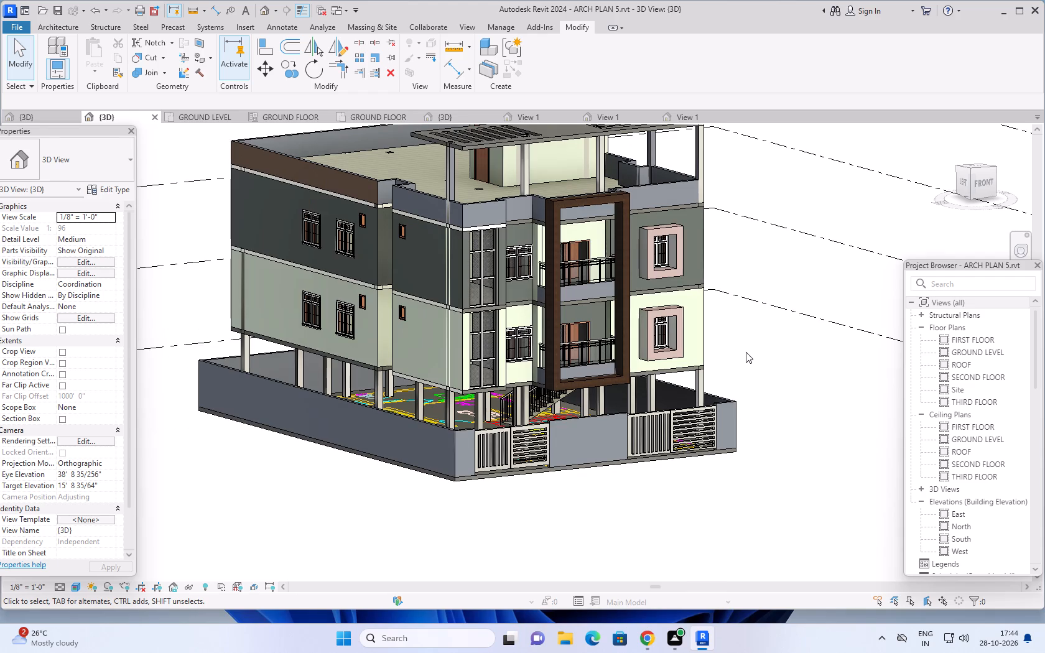
pyautogui.moveTo(759, 343); pyautogui.dragTo(743, 386, button='middle')
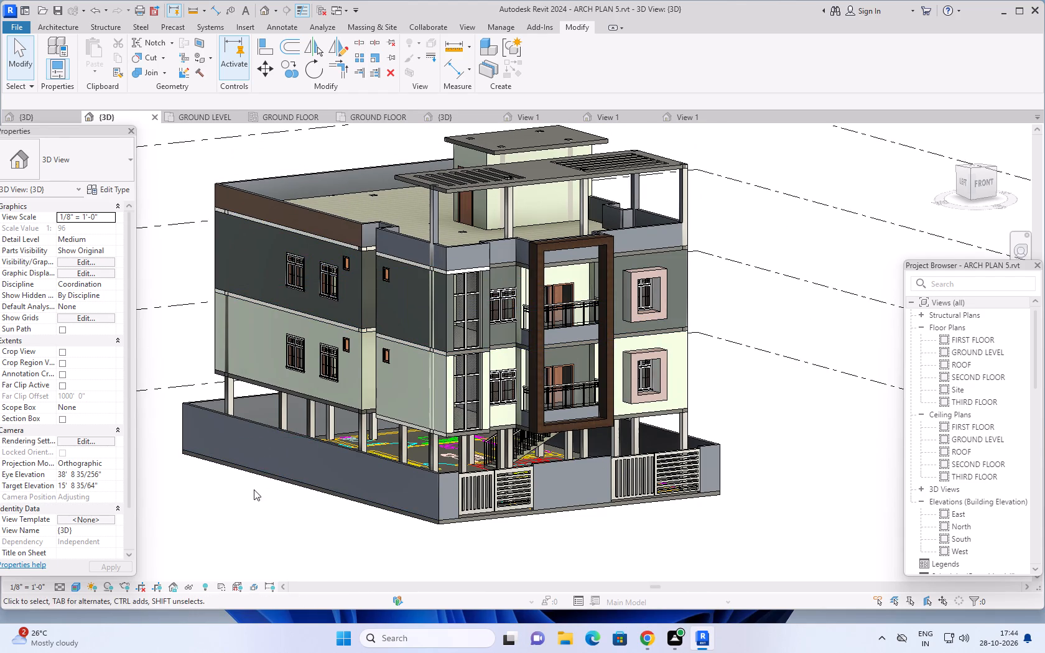
pyautogui.moveTo(262, 489); pyautogui.dragTo(304, 494, button='middle')
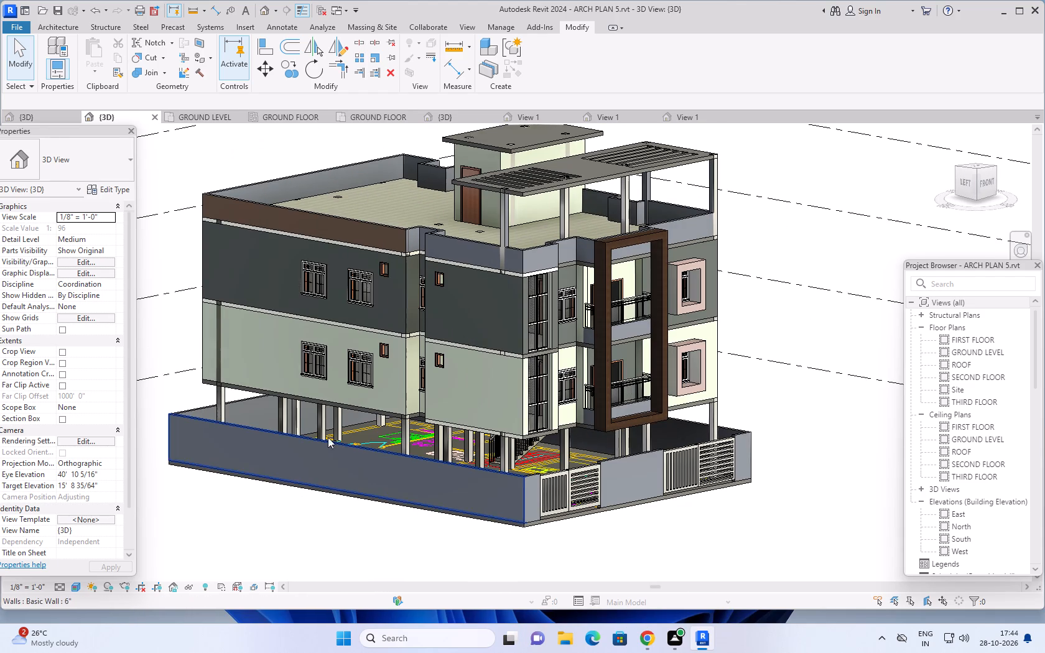
# Switch to the GROUND LEVEL floor plan of ARCH PLAN 5 to view the overall layout.
pyautogui.click(201, 113)
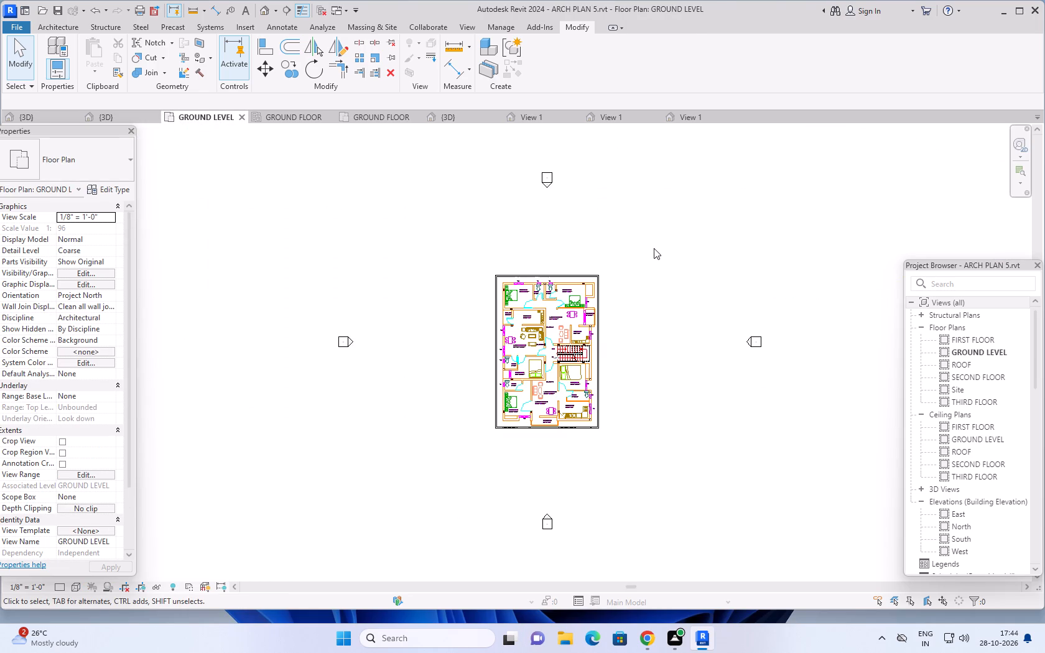
pyautogui.scroll(-1, 661, 246)
pyautogui.moveTo(667, 244); pyautogui.dragTo(633, 255, button='middle')
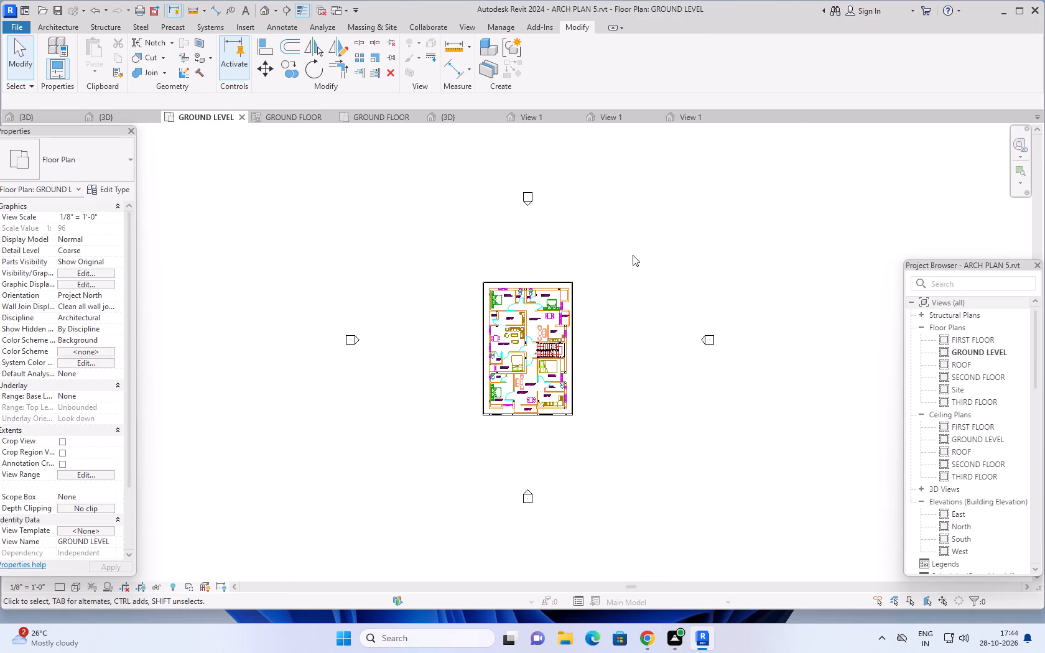
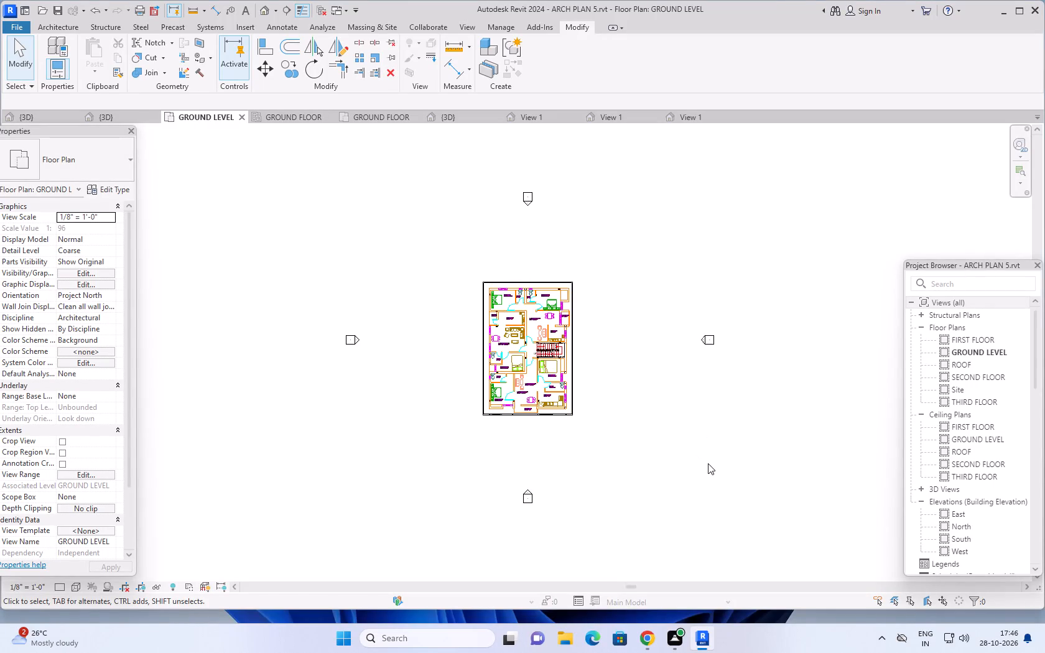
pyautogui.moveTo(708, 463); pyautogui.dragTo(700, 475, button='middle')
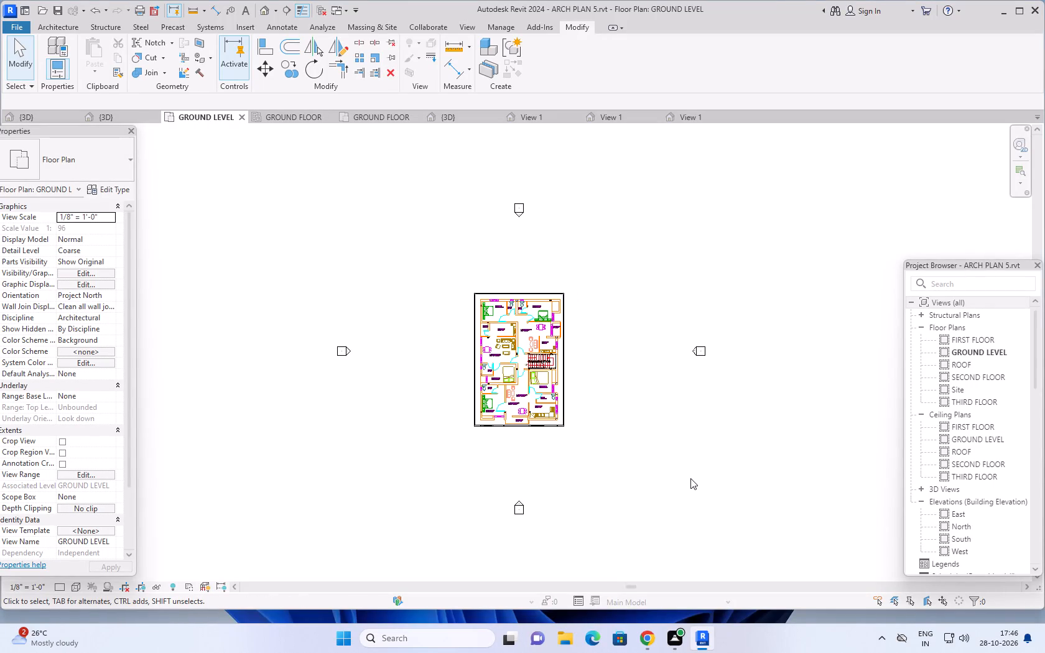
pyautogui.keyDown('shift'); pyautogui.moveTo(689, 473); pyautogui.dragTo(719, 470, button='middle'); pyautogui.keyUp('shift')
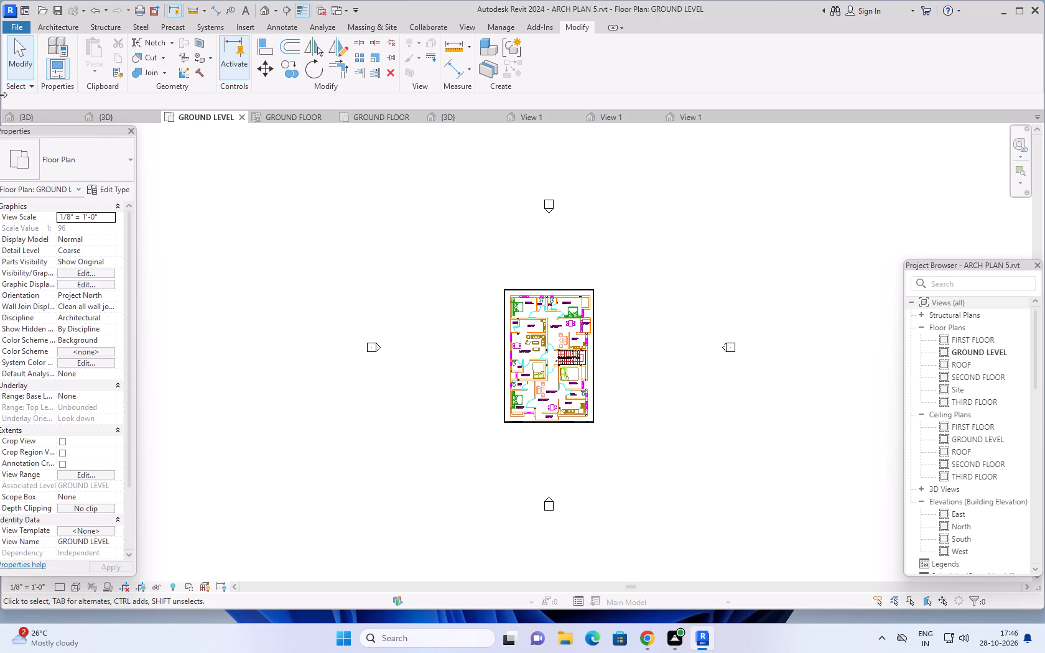
# Return to the 3D view and examine the front and side facades, balconies and window surrounds up close.
pyautogui.click(122, 118)
pyautogui.moveTo(774, 402); pyautogui.dragTo(817, 452, button='middle')
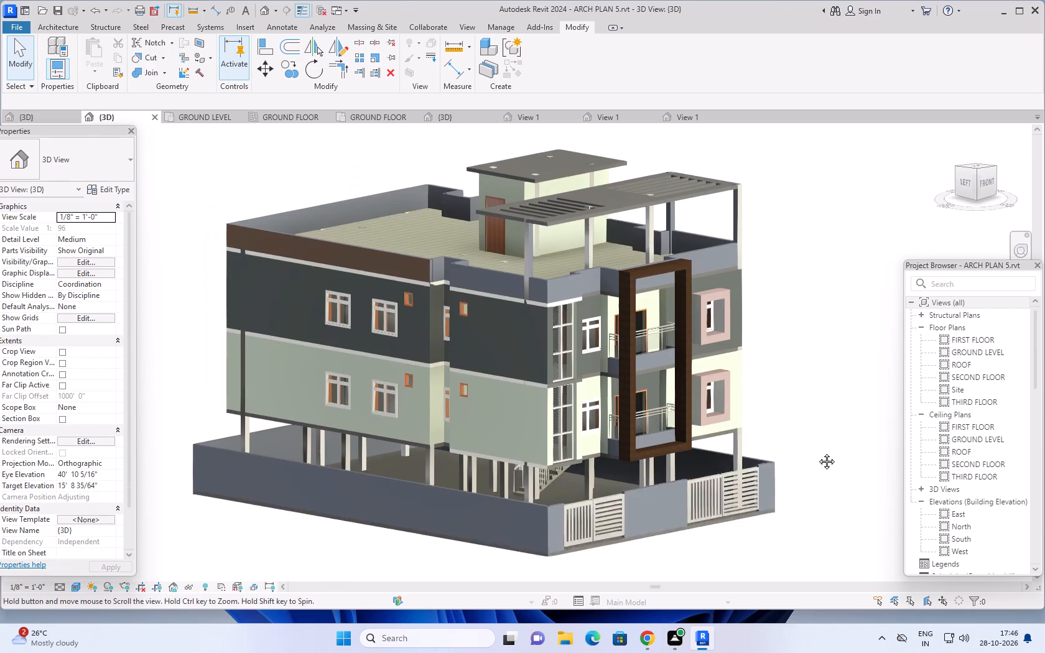
pyautogui.moveTo(817, 452); pyautogui.dragTo(819, 453, button='middle')
pyautogui.scroll(1, 817, 453)
pyautogui.moveTo(815, 429); pyautogui.dragTo(837, 450, button='middle')
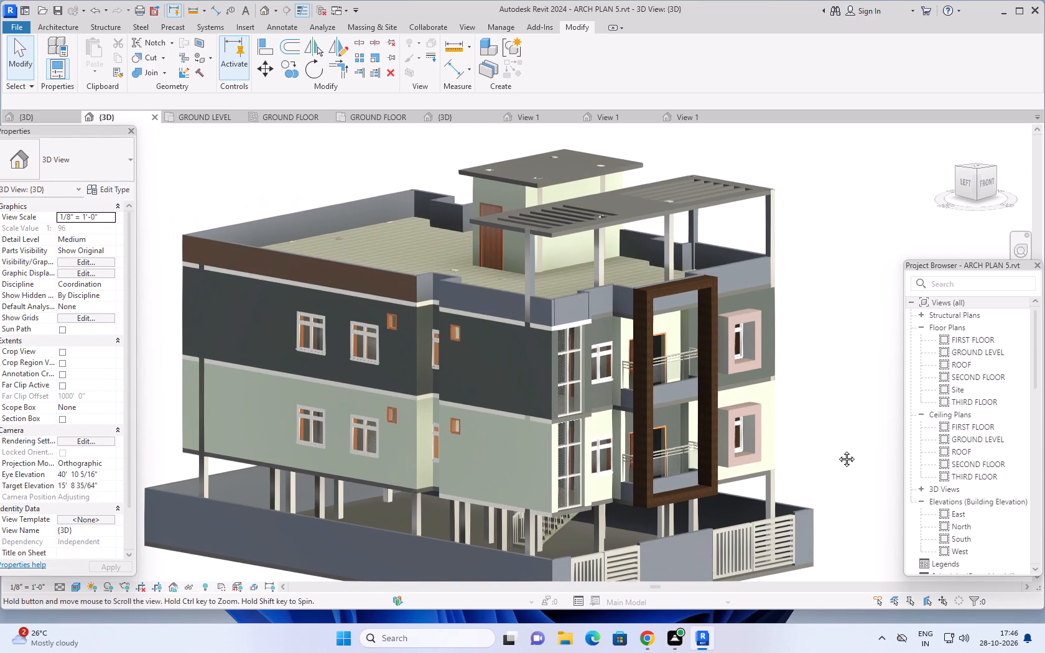
pyautogui.moveTo(837, 450); pyautogui.dragTo(839, 450, button='middle')
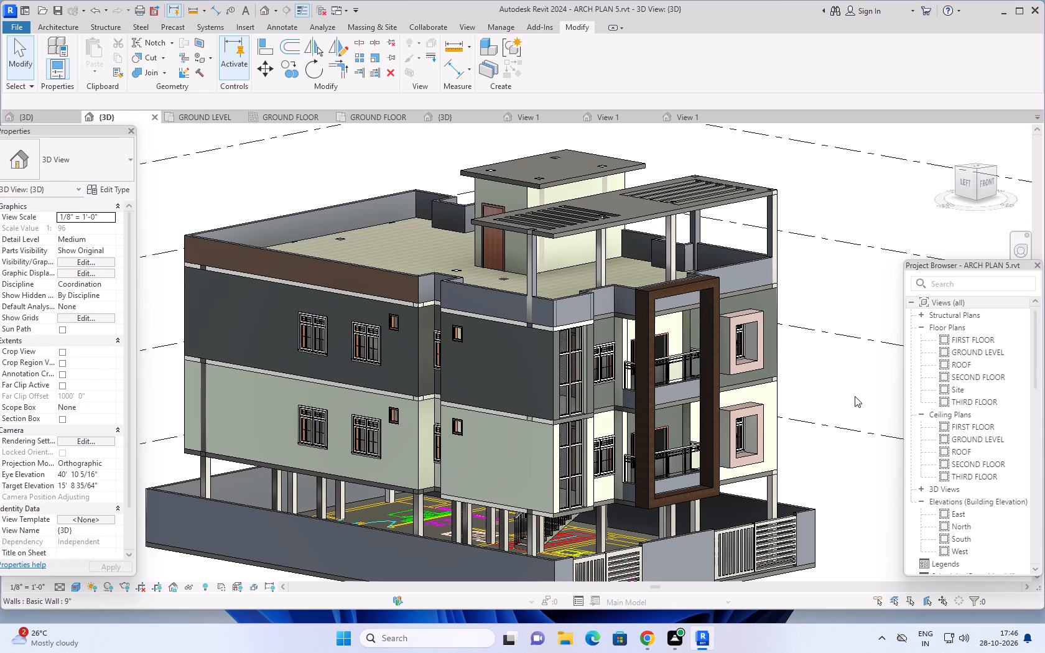
pyautogui.moveTo(855, 406); pyautogui.dragTo(850, 374, button='middle')
pyautogui.scroll(2, 850, 374)
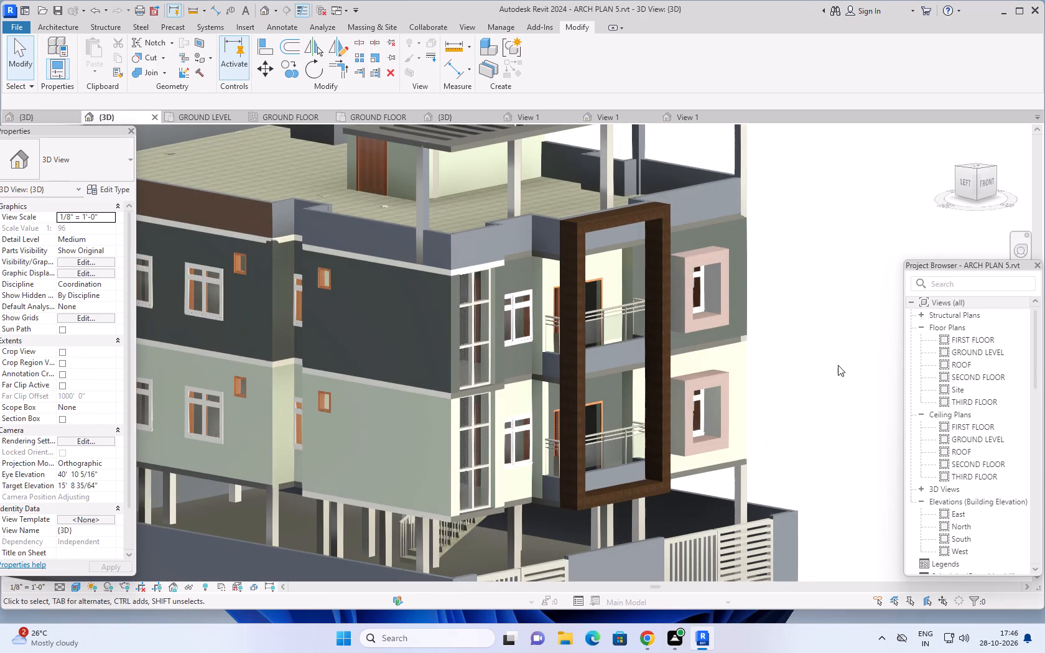
pyautogui.moveTo(827, 354); pyautogui.dragTo(852, 373, button='middle')
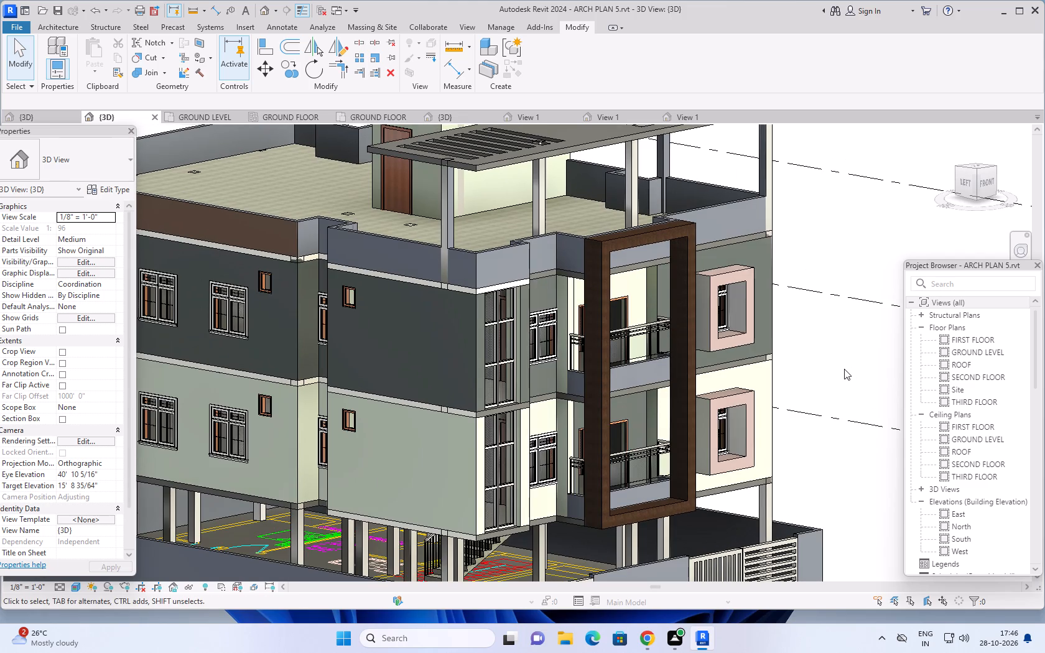
pyautogui.moveTo(844, 369); pyautogui.dragTo(845, 376, button='middle')
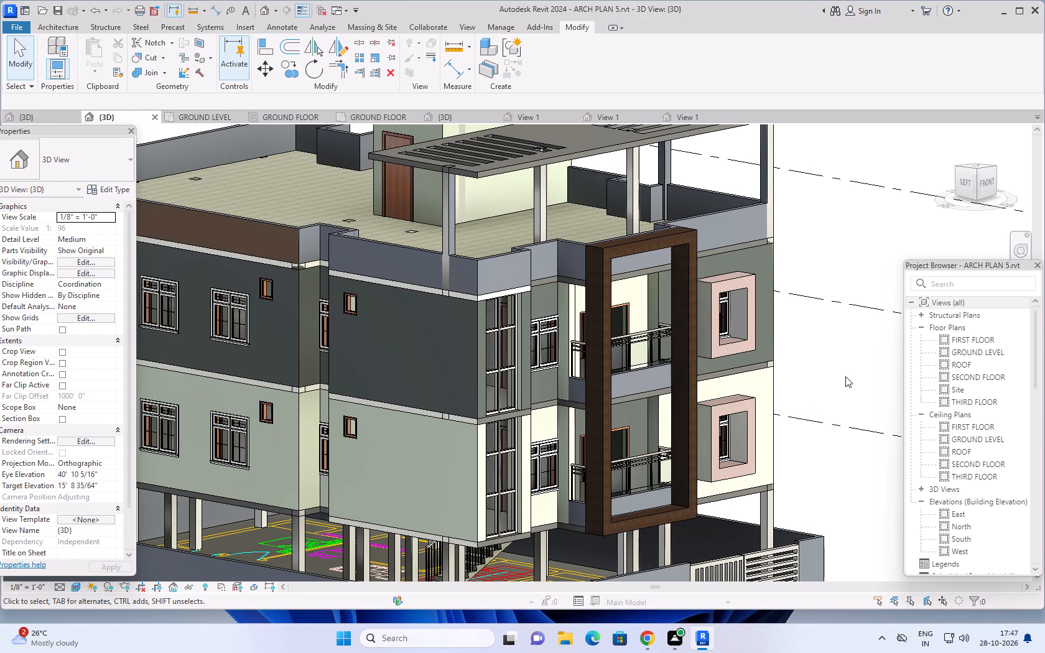
pyautogui.scroll(-4, 858, 374)
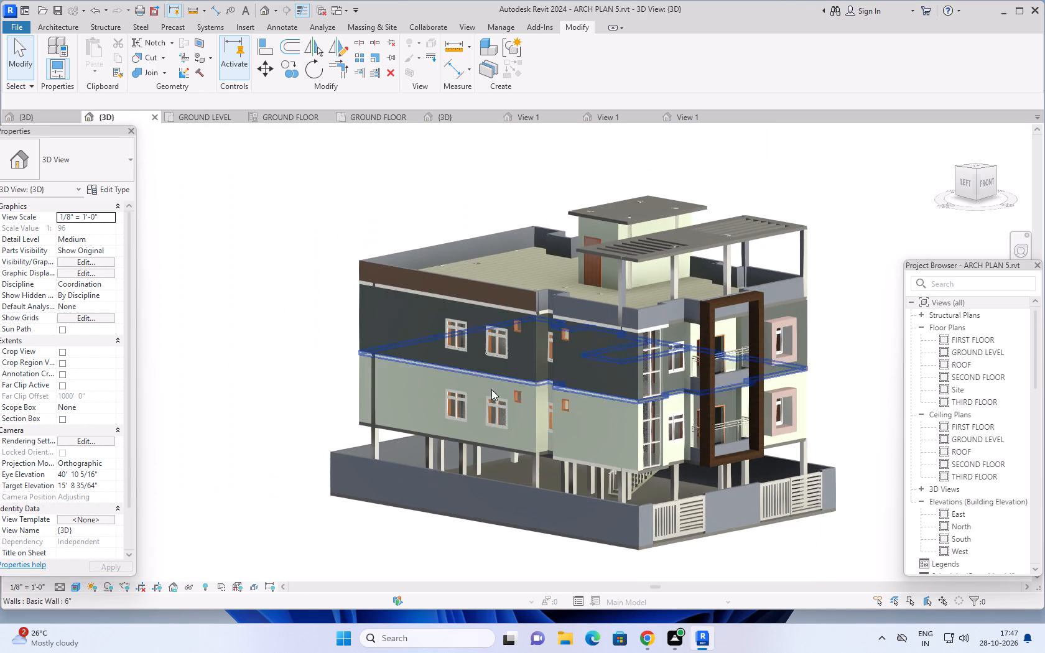
# Examine the terrace parapet wall and the floor slab edge at the building's rear left corner in 3D.
pyautogui.moveTo(261, 285); pyautogui.dragTo(289, 351, button='middle')
pyautogui.scroll(5, 348, 346)
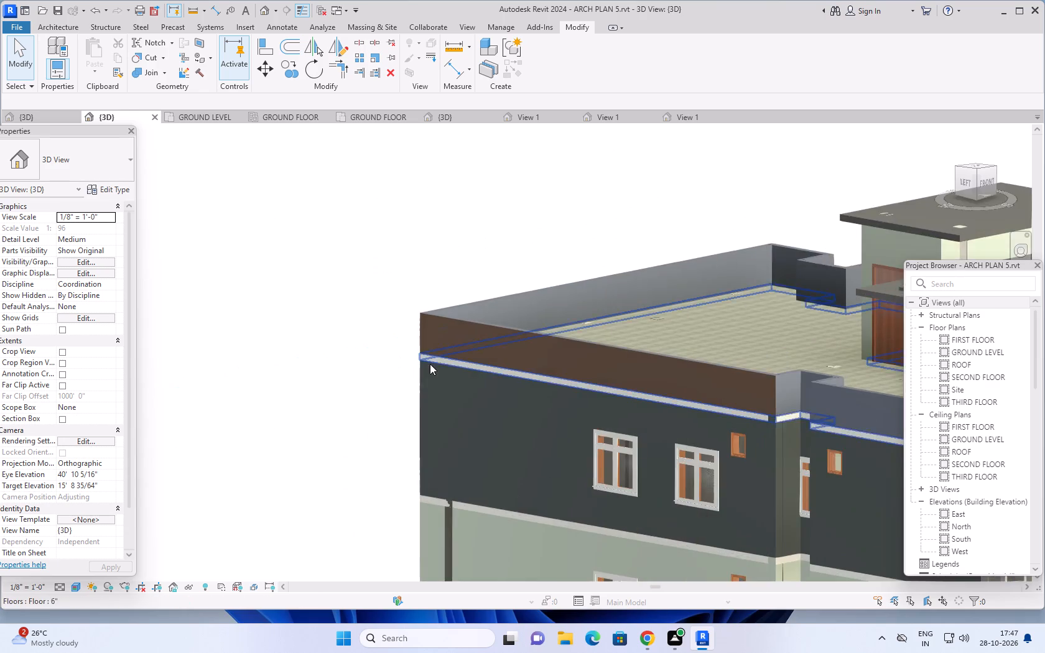
pyautogui.scroll(3, 430, 364)
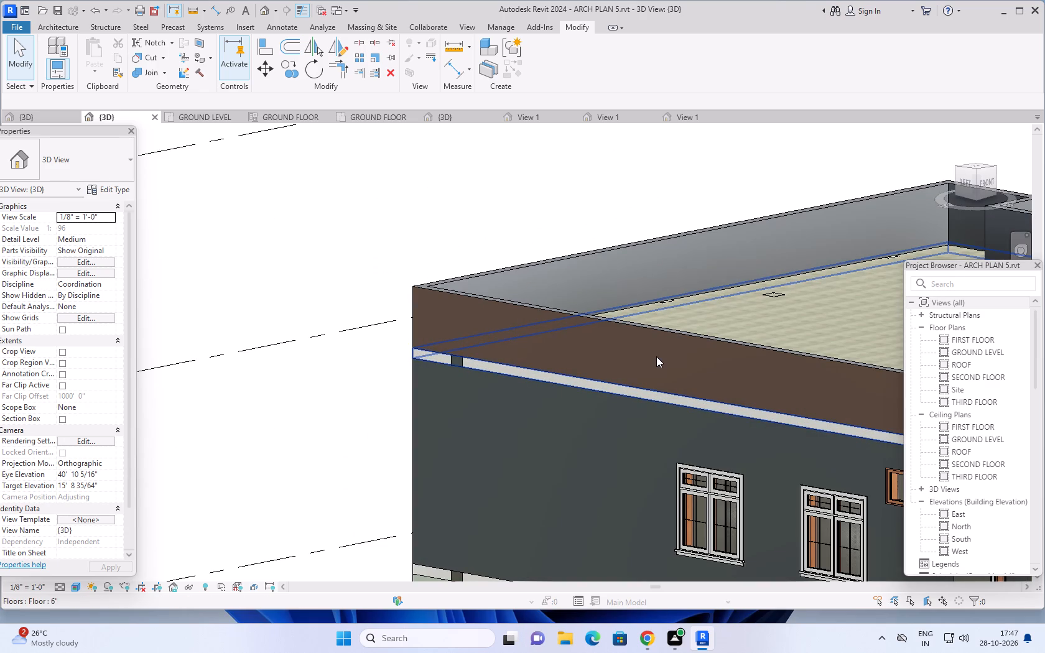
pyautogui.scroll(-1, 656, 356)
pyautogui.moveTo(656, 356); pyautogui.dragTo(563, 369, button='middle')
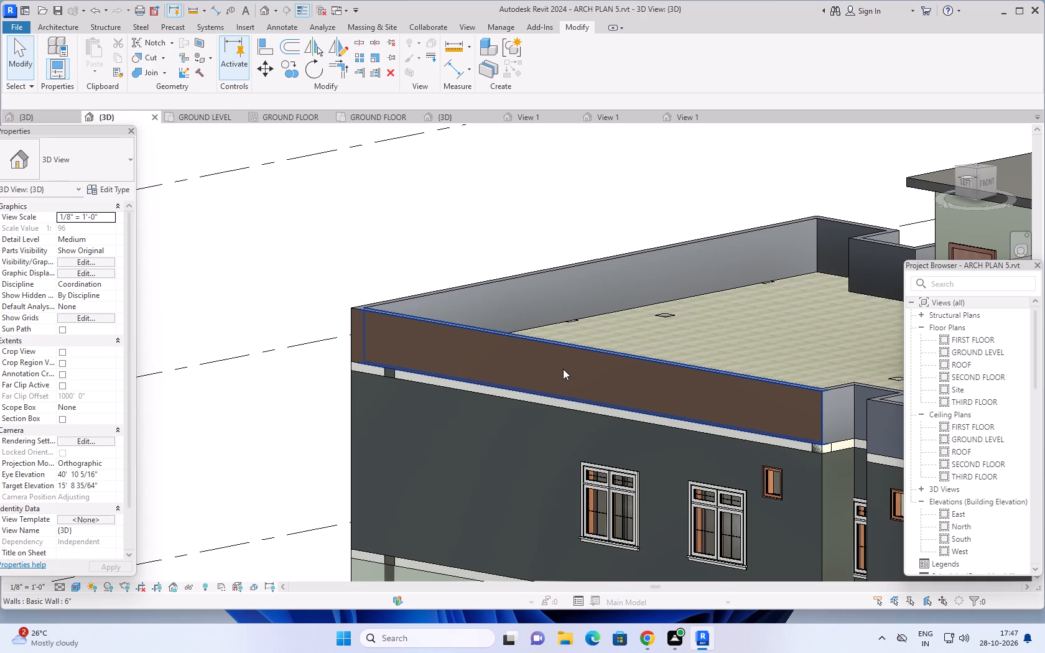
pyautogui.scroll(-5, 556, 377)
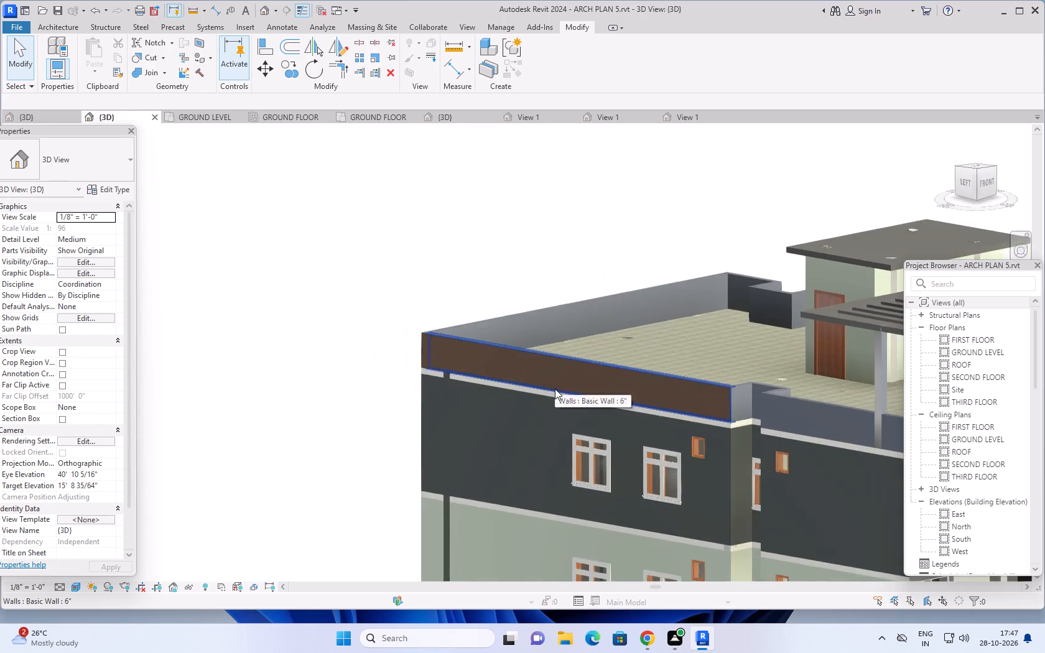
pyautogui.scroll(-7, 555, 389)
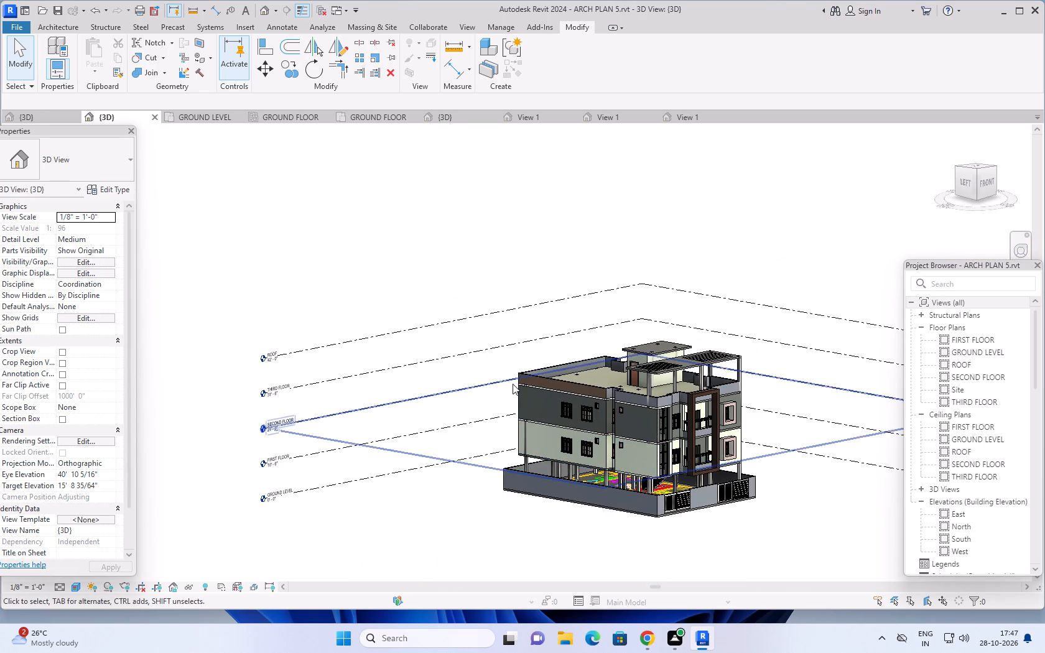
pyautogui.scroll(7, 513, 384)
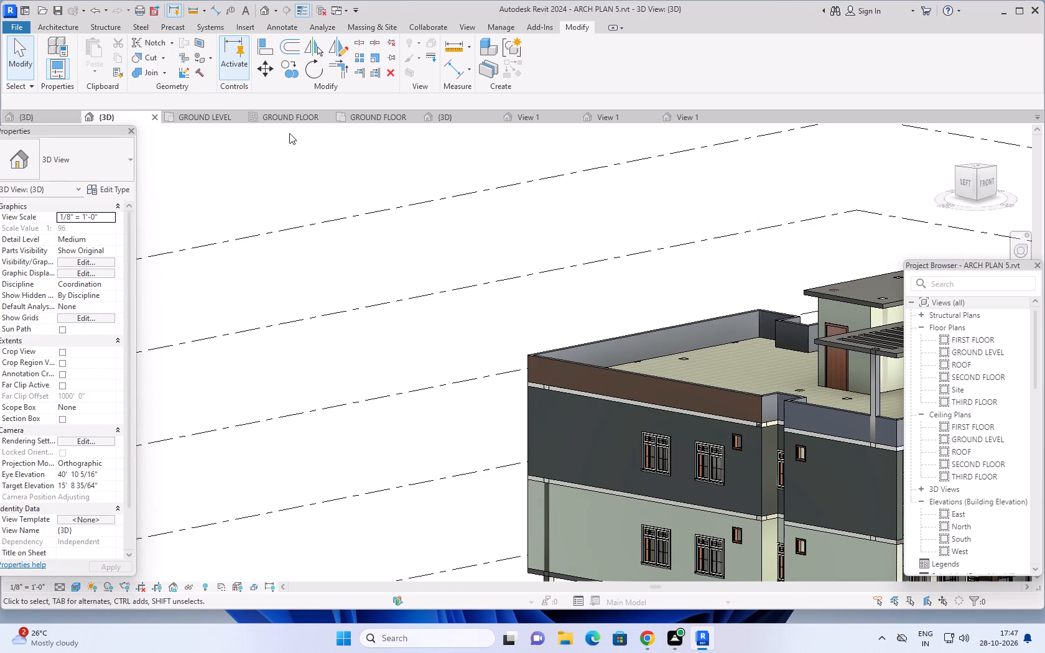
# In the GROUND LEVEL plan, start a sketched Toposolid and duplicate the Grassland - 16" type as 6".
pyautogui.click(205, 117)
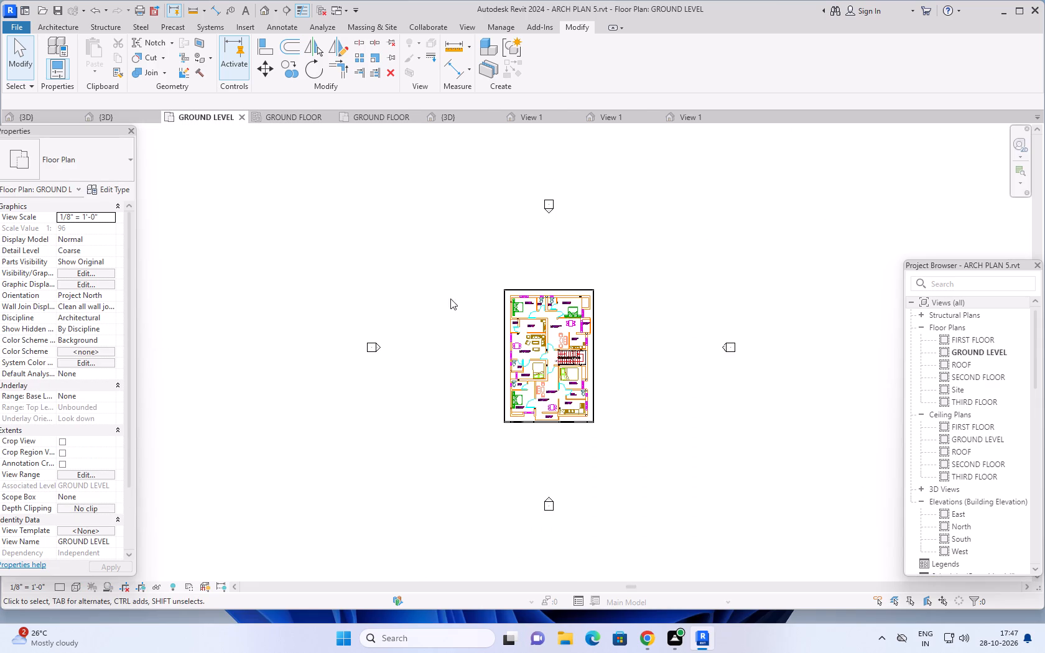
pyautogui.scroll(-1, 458, 300)
pyautogui.moveTo(575, 254); pyautogui.dragTo(567, 264, button='middle')
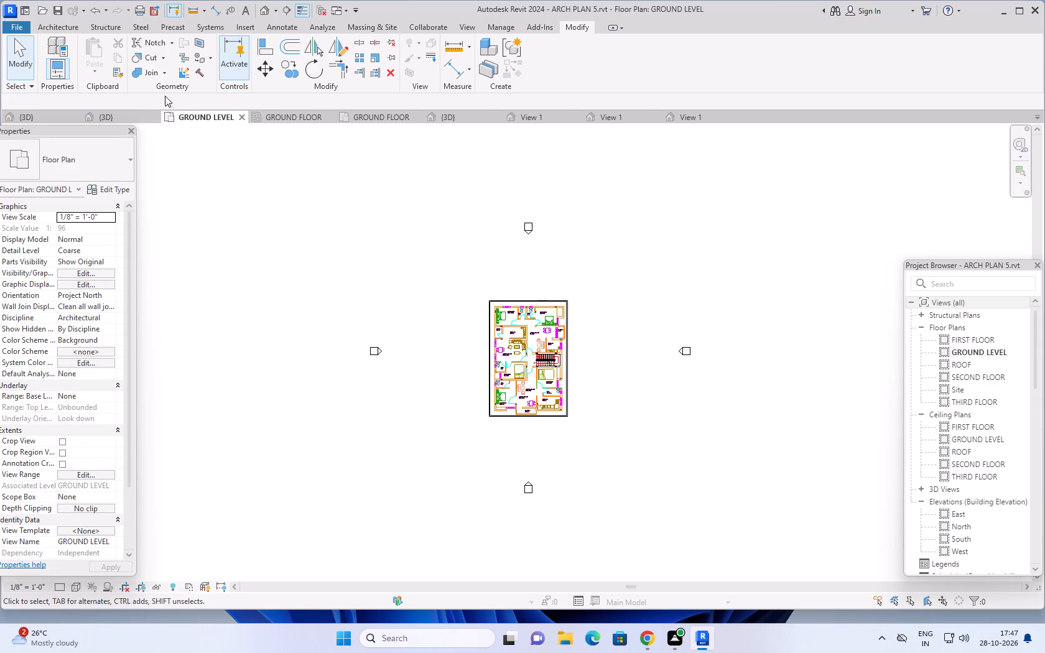
pyautogui.click(366, 29)
pyautogui.click(322, 47)
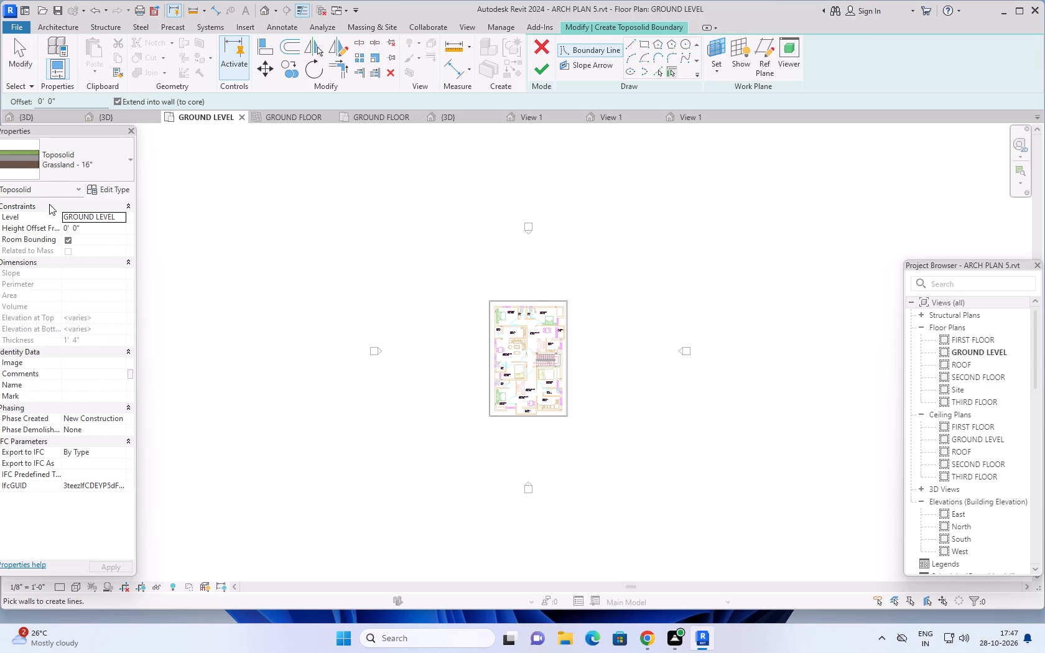
pyautogui.click(108, 187)
pyautogui.click(819, 170)
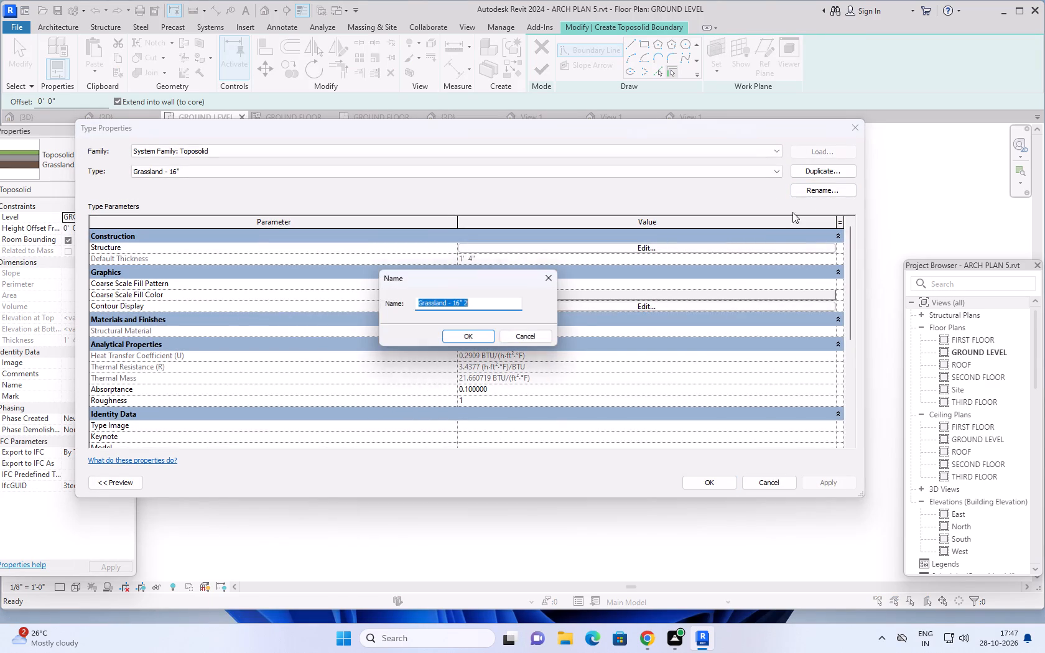
pyautogui.press('6')
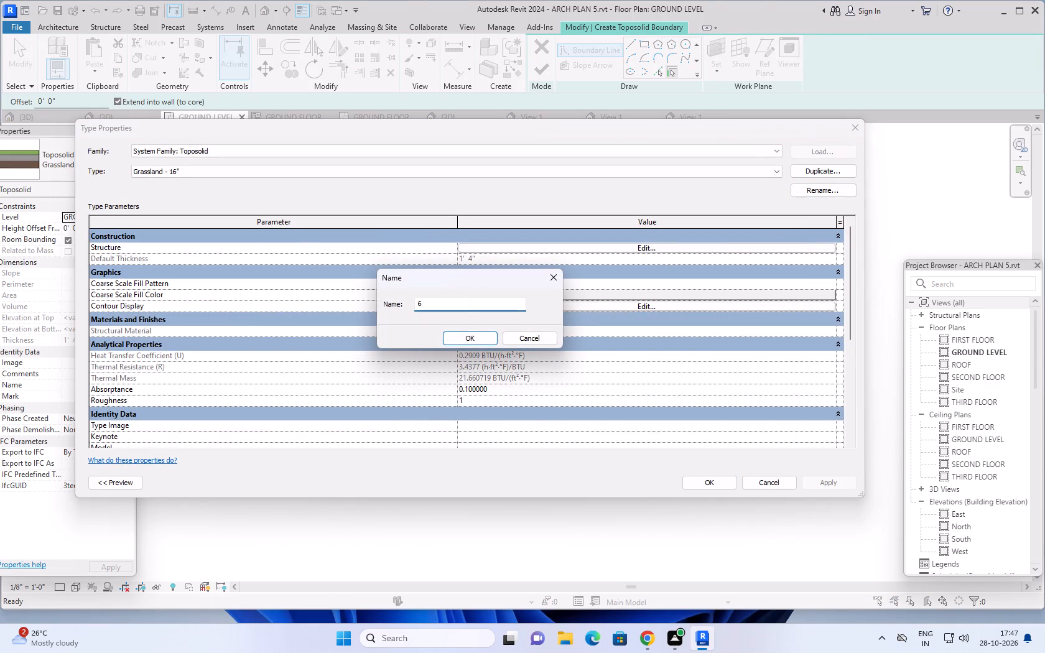
pyautogui.hotkey('shift', '"')
pyautogui.press('Return')
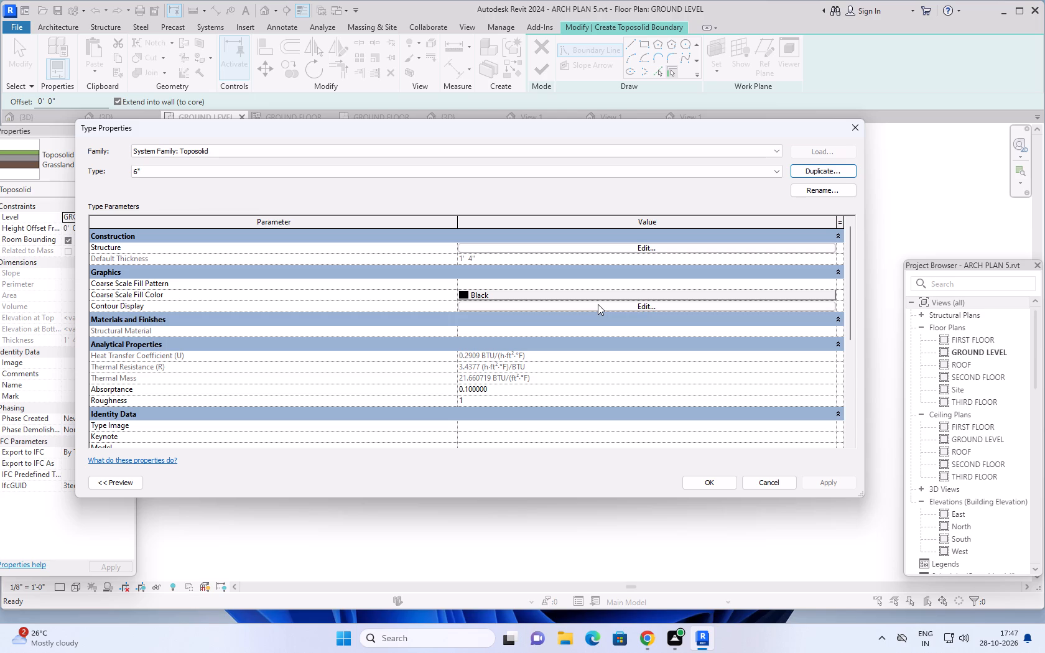
# Set the Earth, Gravel and Grass layers of the 6" toposolid type to 2" thickness each and apply the type.
pyautogui.click(617, 247)
pyautogui.click(462, 272)
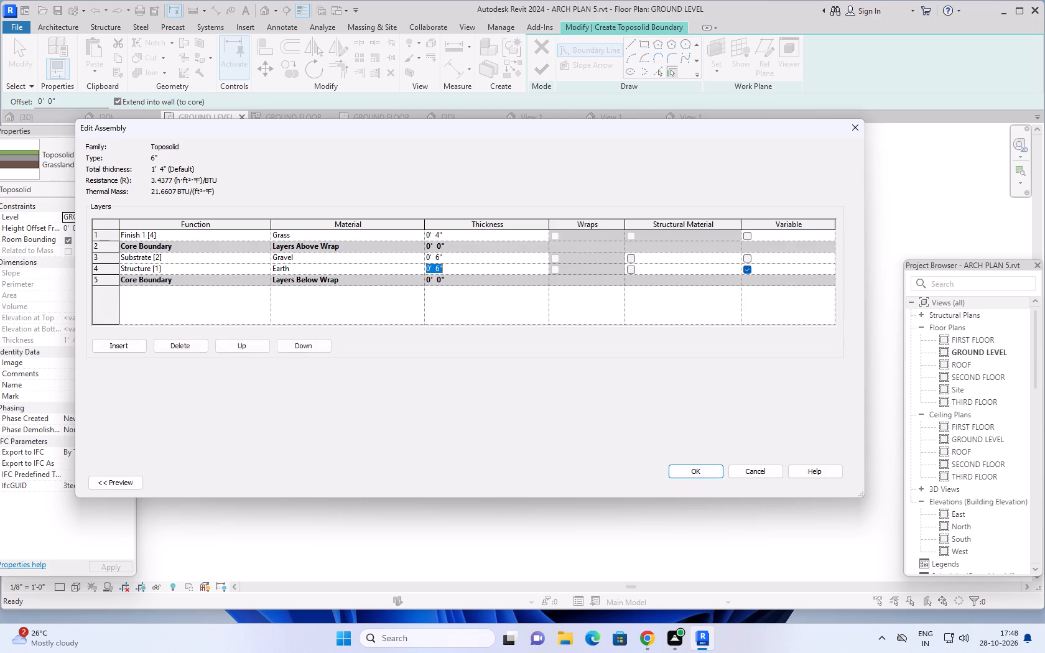
pyautogui.press('2')
pyautogui.hotkey('shift', '"')
pyautogui.click(458, 254)
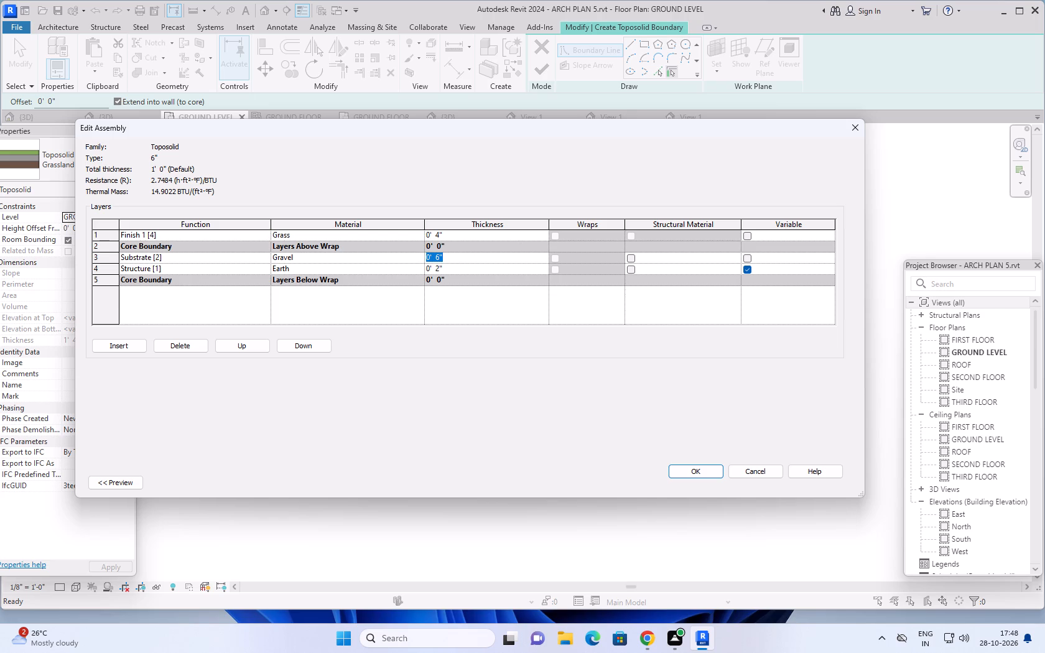
pyautogui.write('2"')
pyautogui.click(455, 234)
pyautogui.press('2')
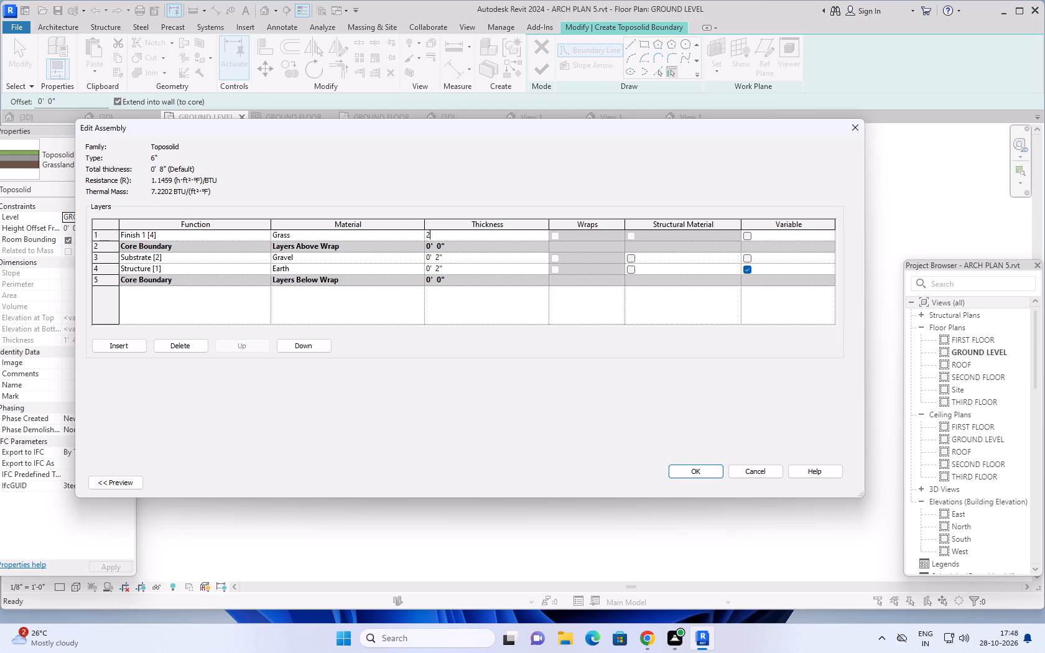
pyautogui.hotkey('shift', '"')
pyautogui.click(694, 468)
pyautogui.click(815, 483)
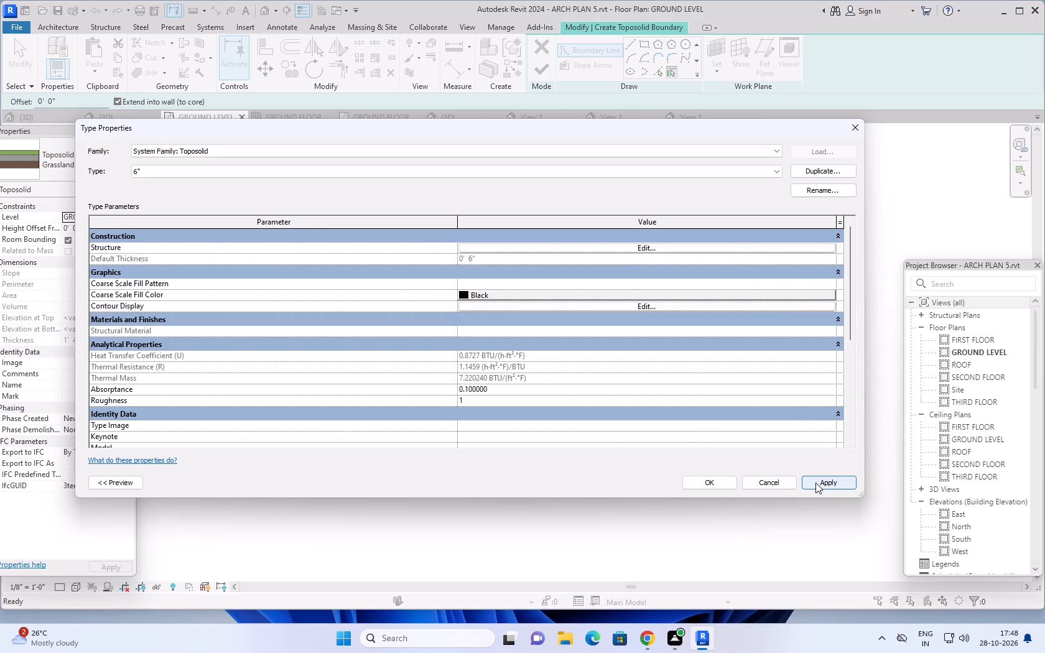
pyautogui.click(732, 478)
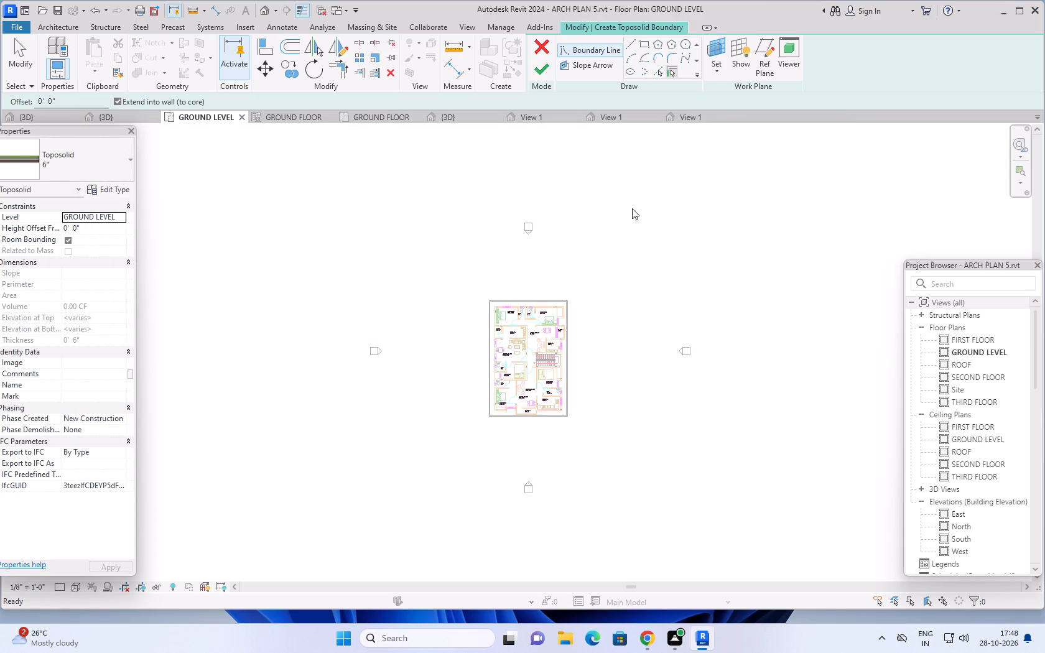
# Sketch a rectangular toposolid boundary offset 20' outward from the compound wall's outer corners.
pyautogui.click(647, 45)
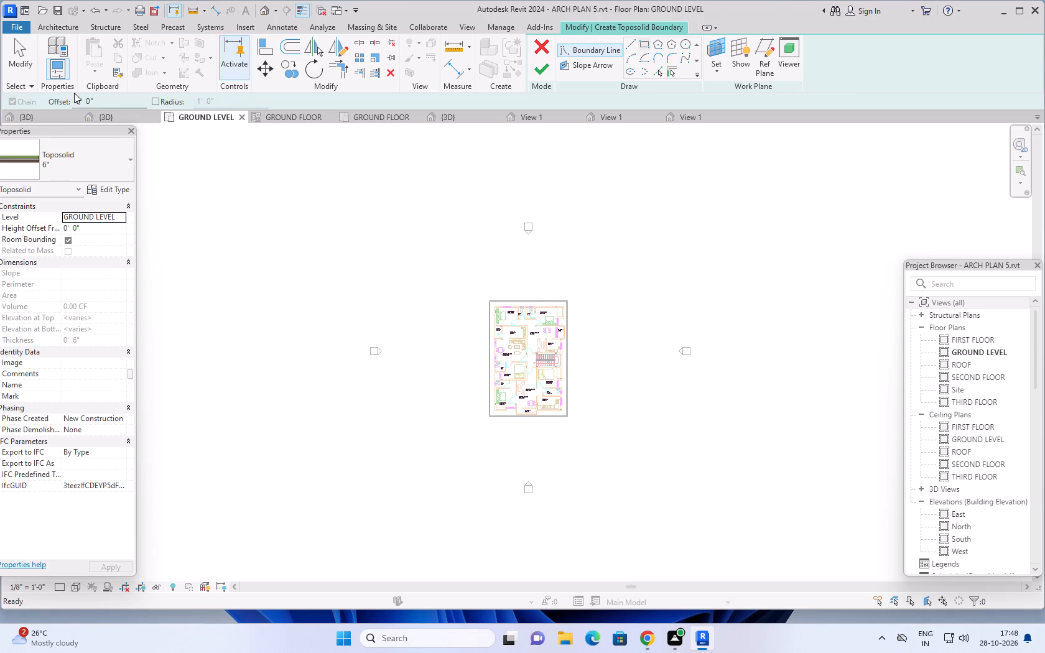
pyautogui.click(108, 100)
pyautogui.press('BackSpace')
pyautogui.press('BackSpace')
pyautogui.press('BackSpace')
pyautogui.press('BackSpace')
pyautogui.press('BackSpace')
pyautogui.press('BackSpace')
pyautogui.press('BackSpace')
pyautogui.press('BackSpace')
pyautogui.press('BackSpace')
pyautogui.press('BackSpace')
pyautogui.write('20')
pyautogui.press("'")
pyautogui.press('Return')
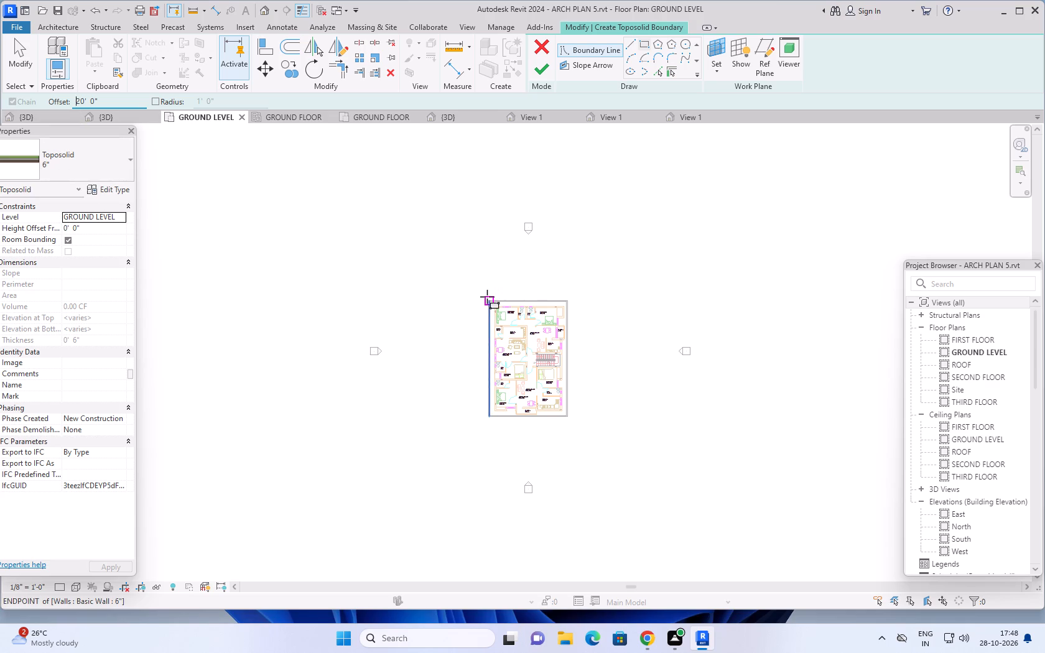
pyautogui.scroll(5, 487, 297)
pyautogui.moveTo(487, 297); pyautogui.dragTo(491, 199, button='middle')
pyautogui.scroll(4, 495, 203)
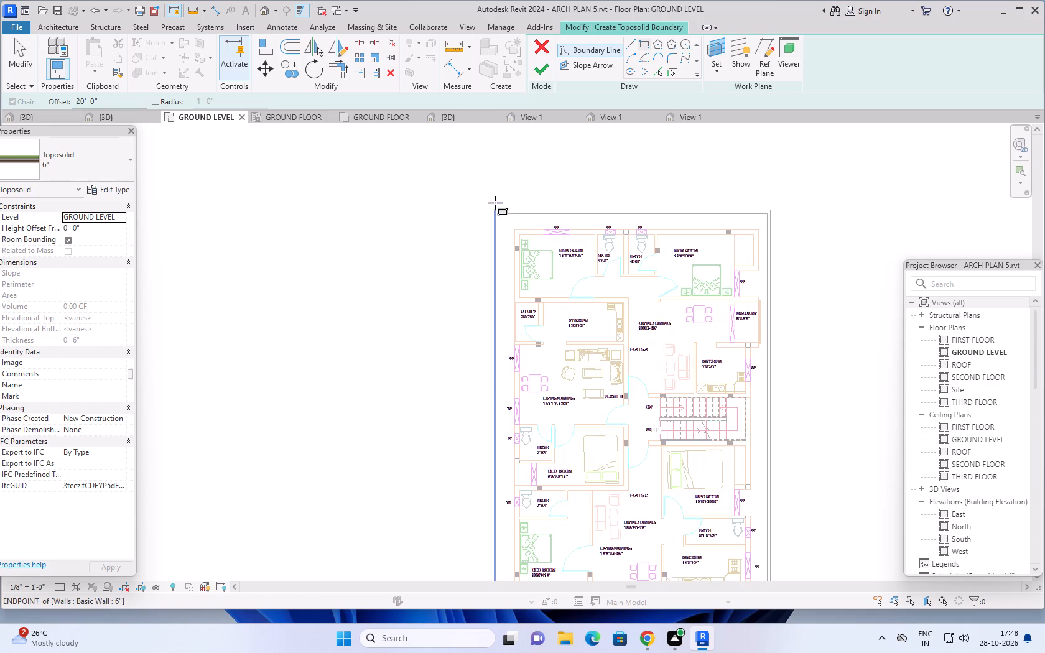
pyautogui.click(493, 209)
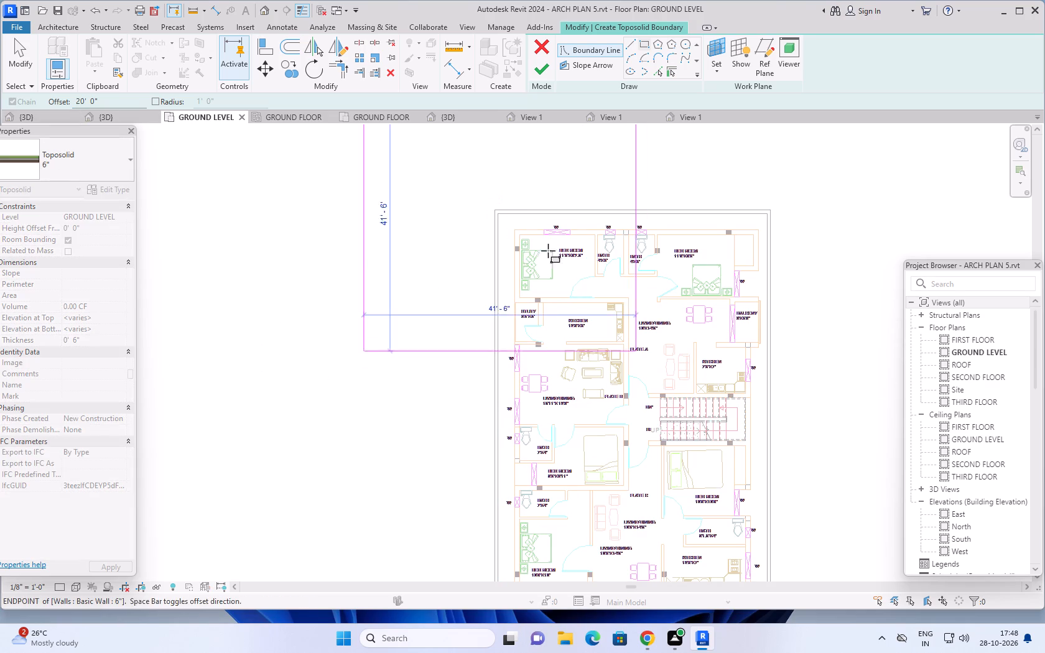
pyautogui.scroll(-7, 773, 362)
pyautogui.moveTo(781, 379); pyautogui.dragTo(755, 312, button='middle')
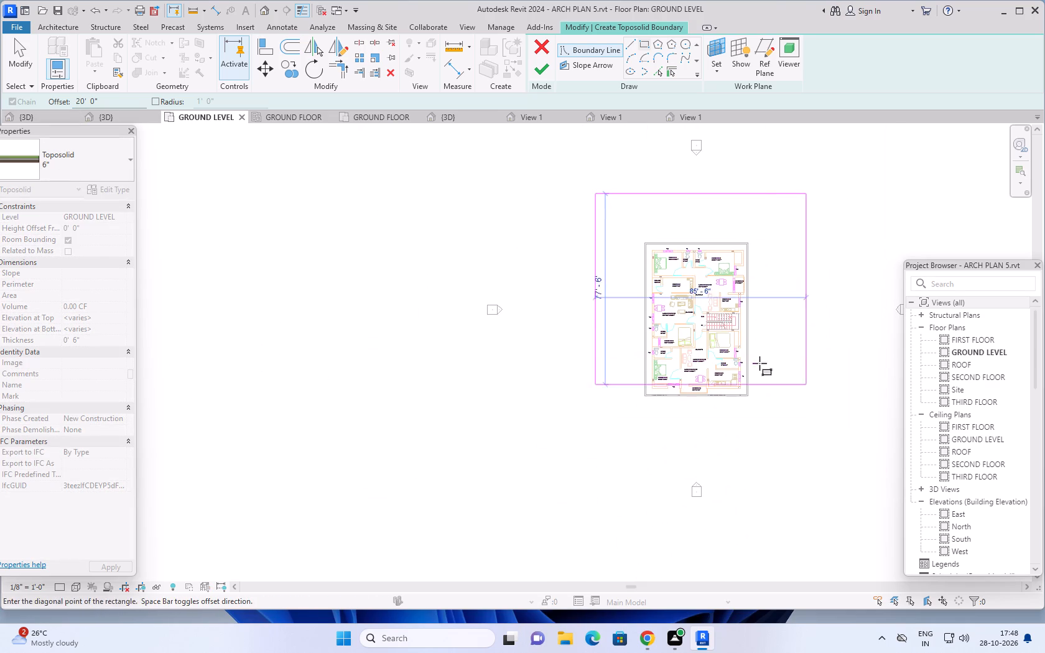
pyautogui.scroll(8, 761, 394)
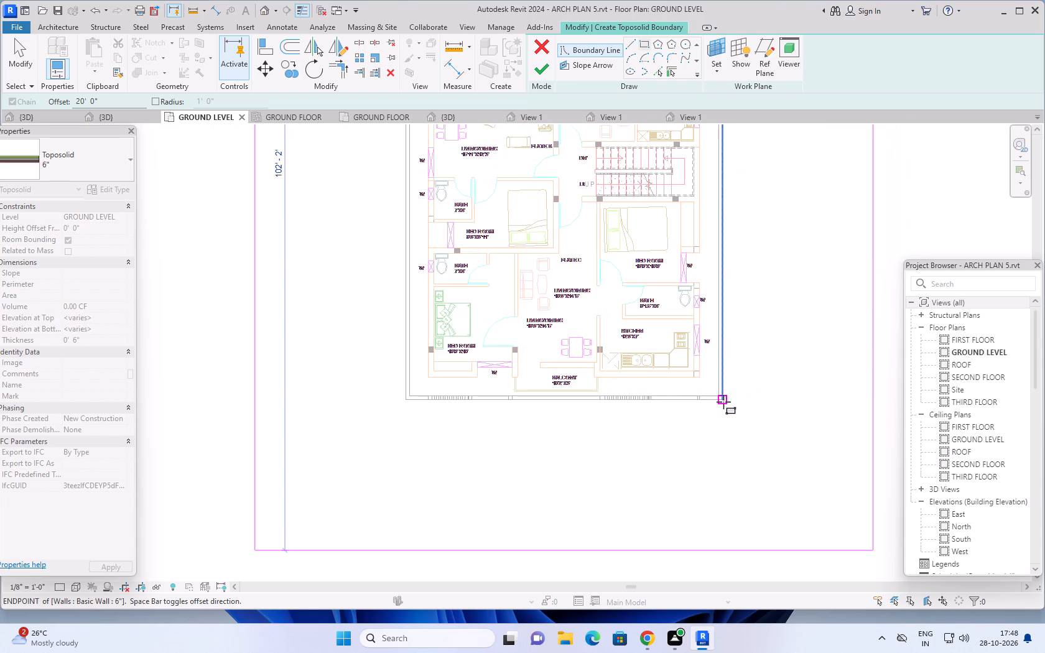
pyautogui.click(723, 402)
pyautogui.scroll(-10, 778, 373)
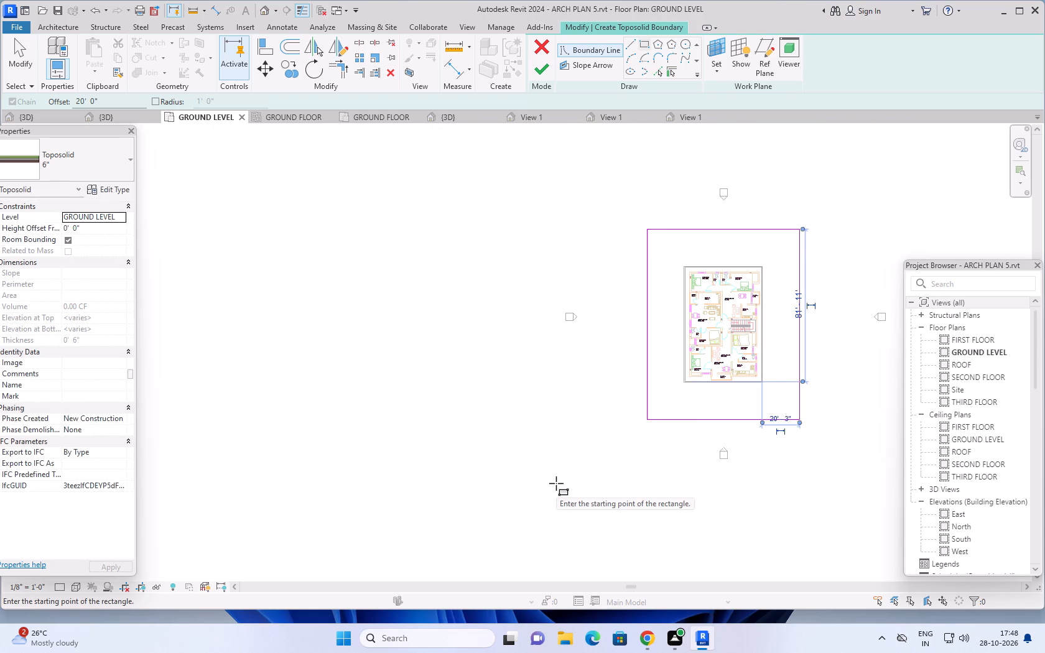
pyautogui.press('Escape')
pyautogui.moveTo(567, 448); pyautogui.dragTo(517, 456, button='middle')
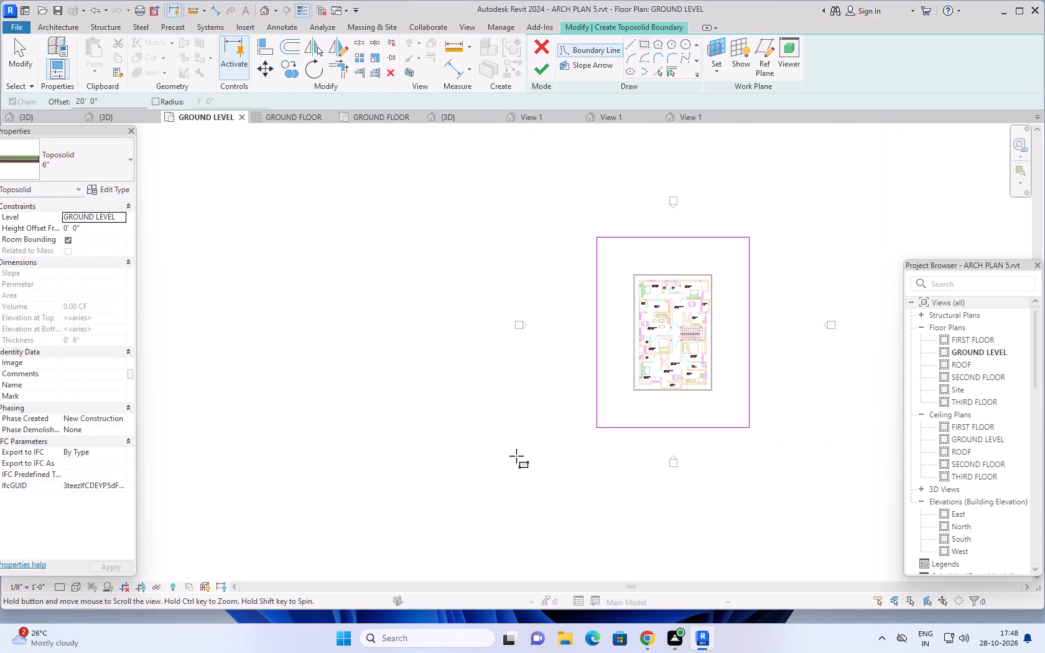
pyautogui.press('Escape')
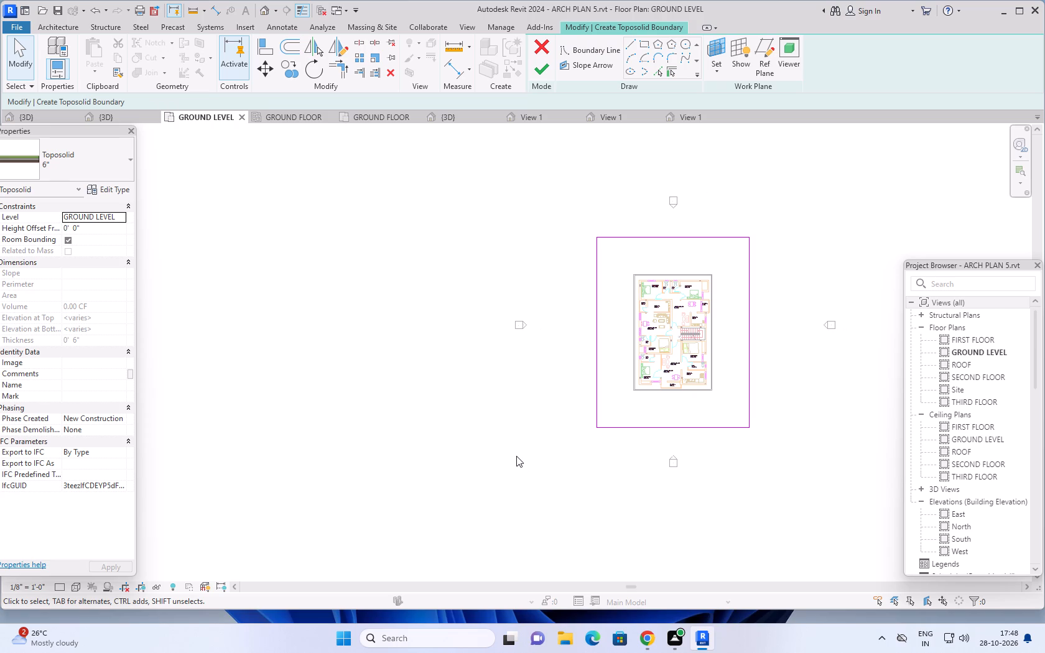
# Set the toposolid's height offset from GROUND LEVEL to -6" and finish the sketch, dismissing any save reminder.
pyautogui.click(98, 229)
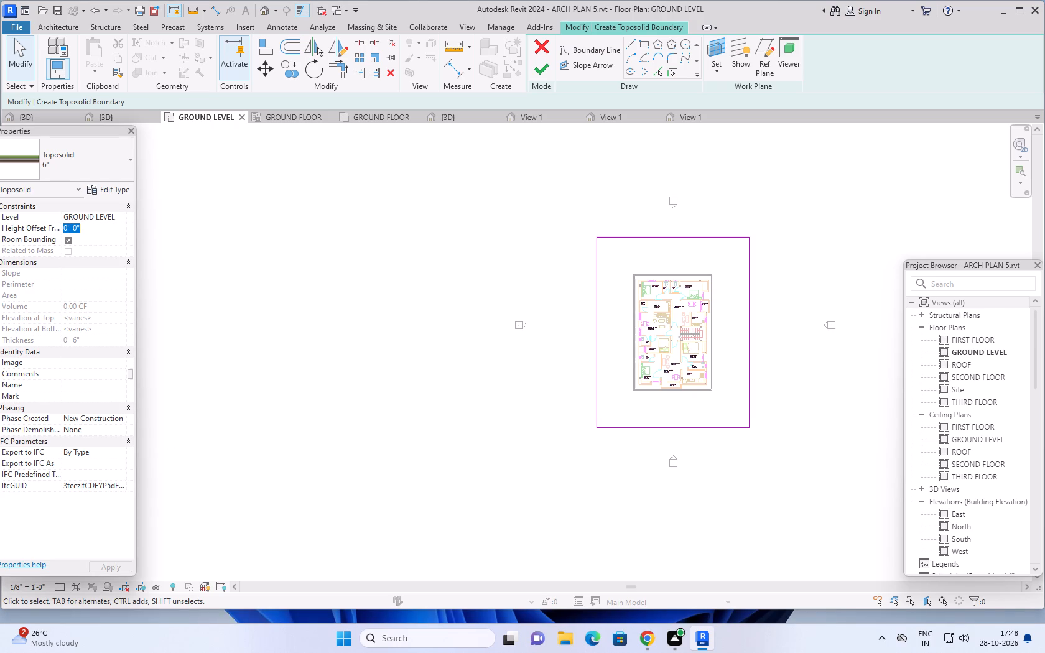
pyautogui.write('-6')
pyautogui.hotkey('shift', '"')
pyautogui.press('Return')
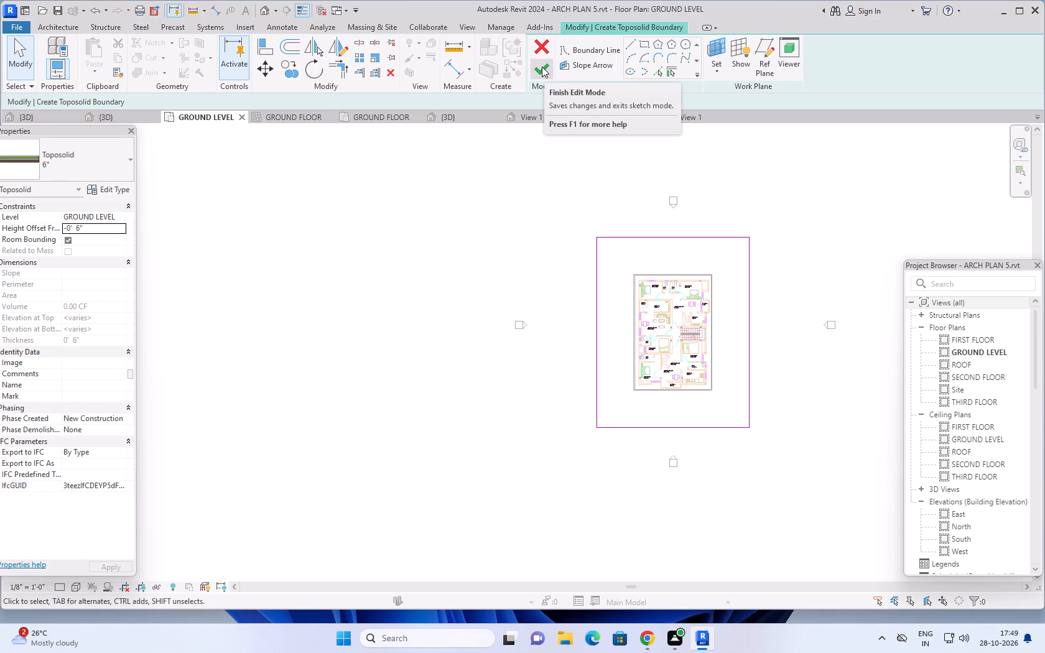
pyautogui.click(542, 67)
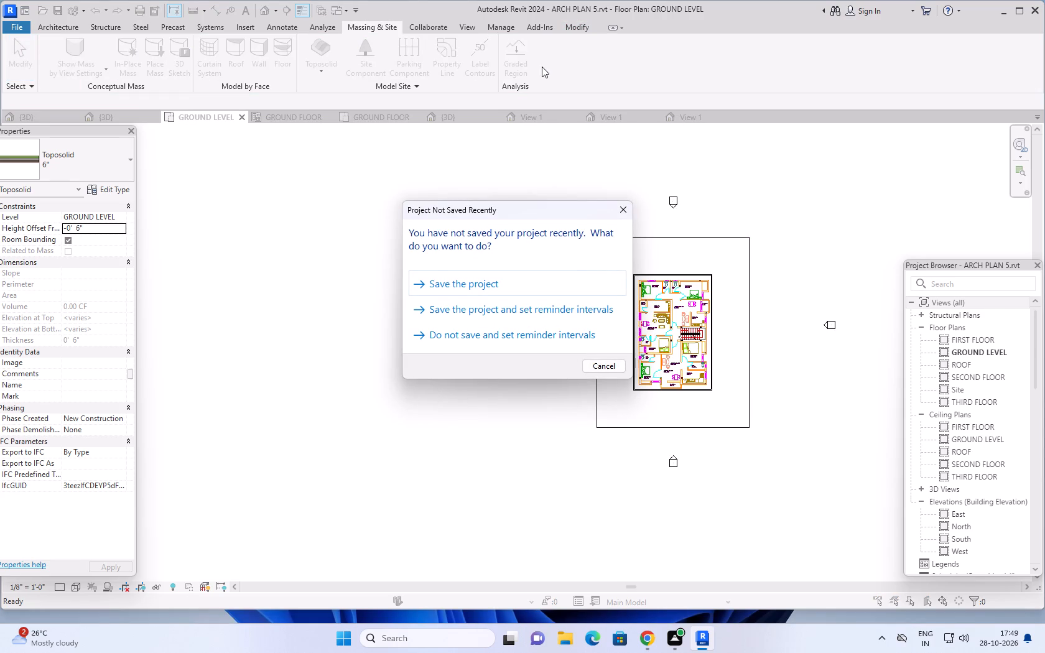
pyautogui.click(623, 211)
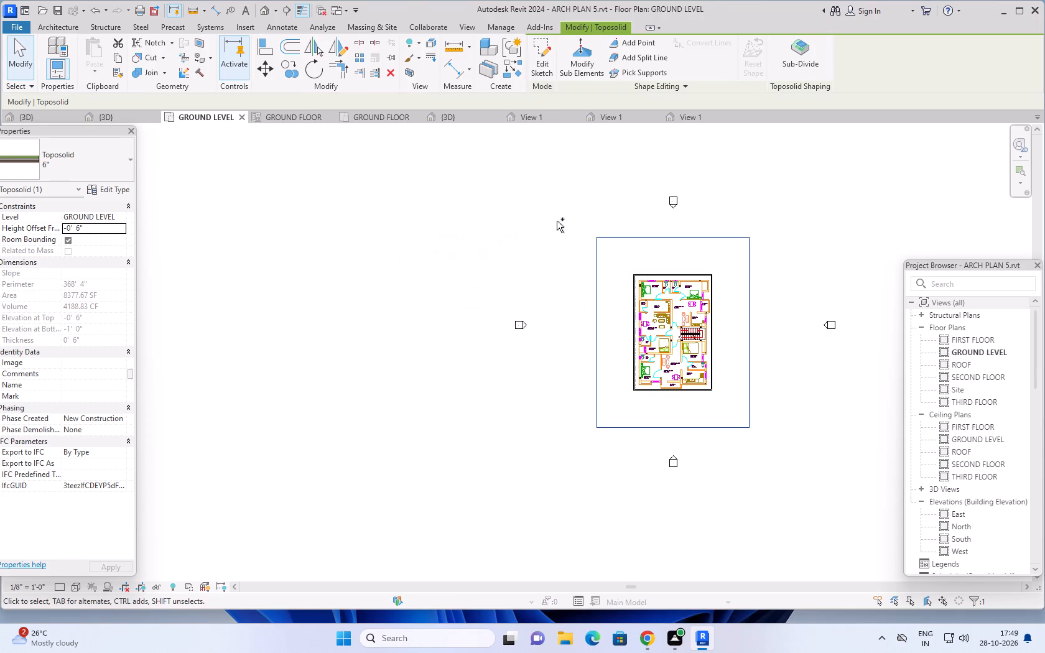
# Save the project.
pyautogui.hotkey('ctrl', 's')
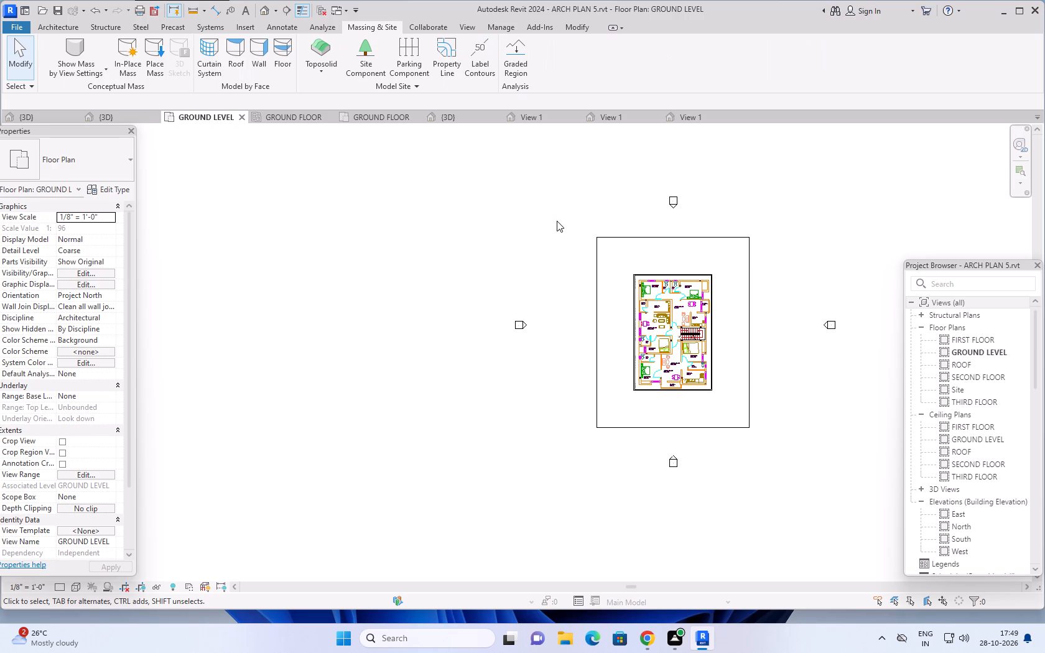
# In the ARCH PLAN 5 3D view, examine the grass toposolid around the building from the front, left side and above.
pyautogui.moveTo(562, 221); pyautogui.dragTo(458, 233, button='middle')
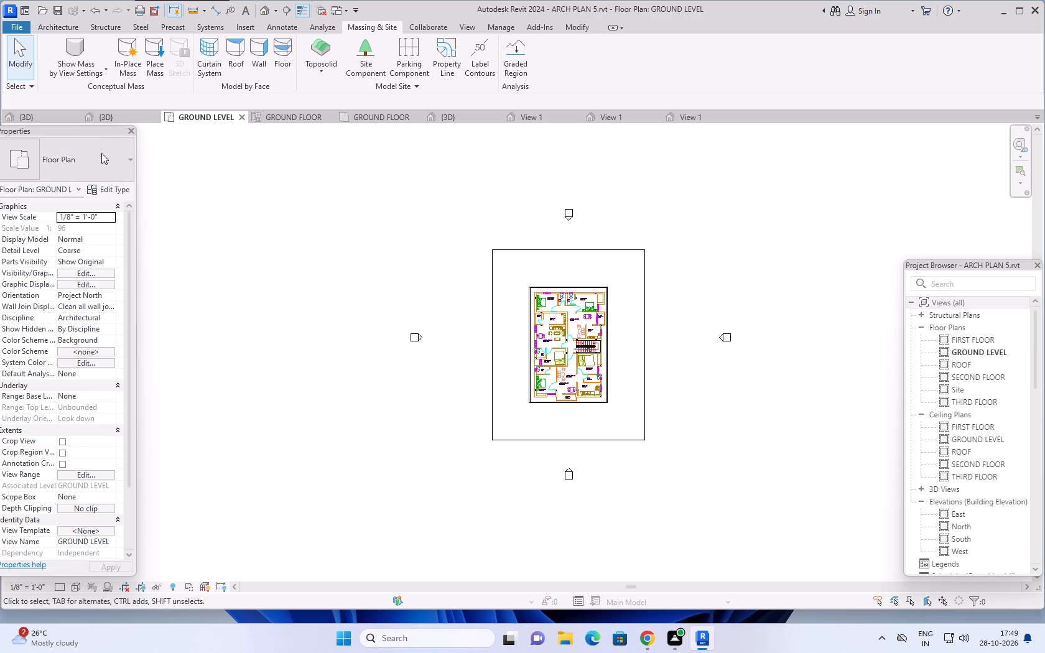
pyautogui.moveTo(366, 276); pyautogui.dragTo(353, 257, button='middle')
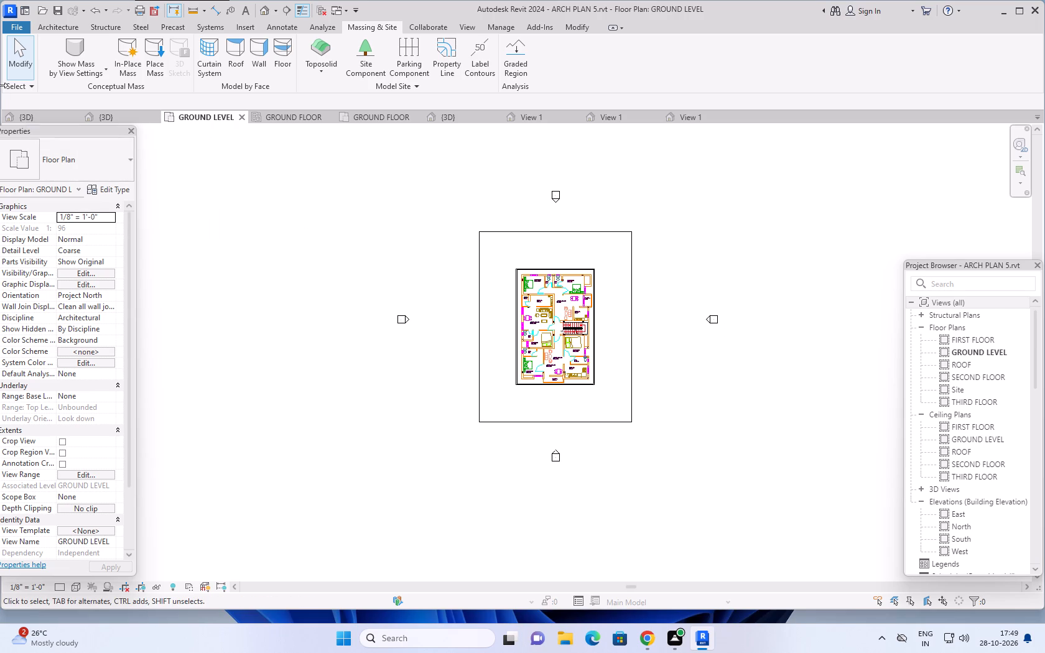
pyautogui.click(29, 119)
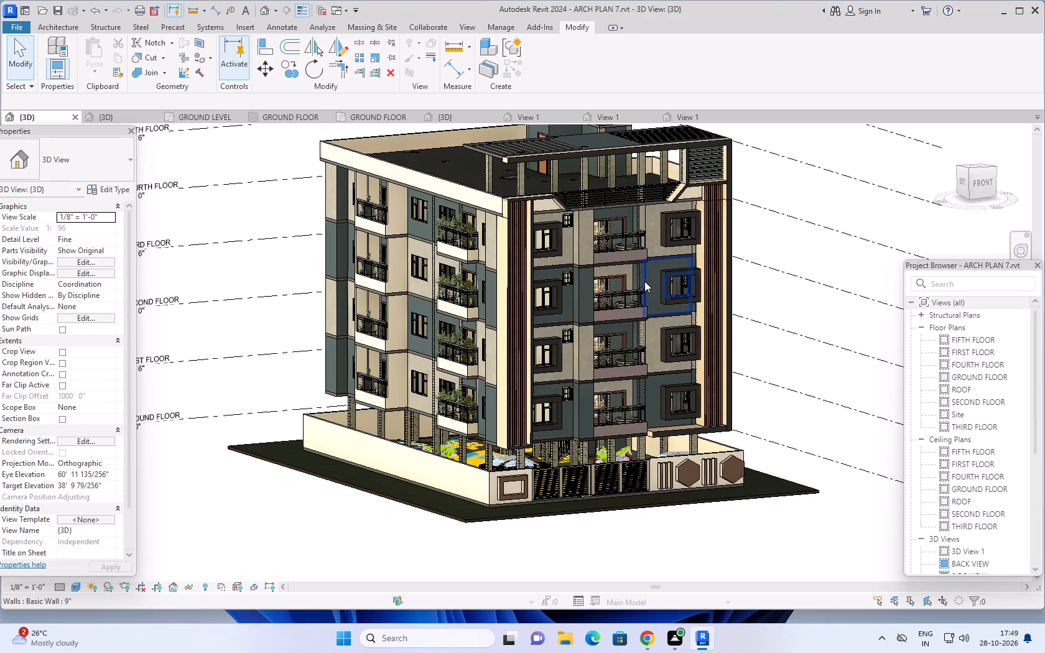
pyautogui.click(106, 117)
pyautogui.scroll(-1, 588, 385)
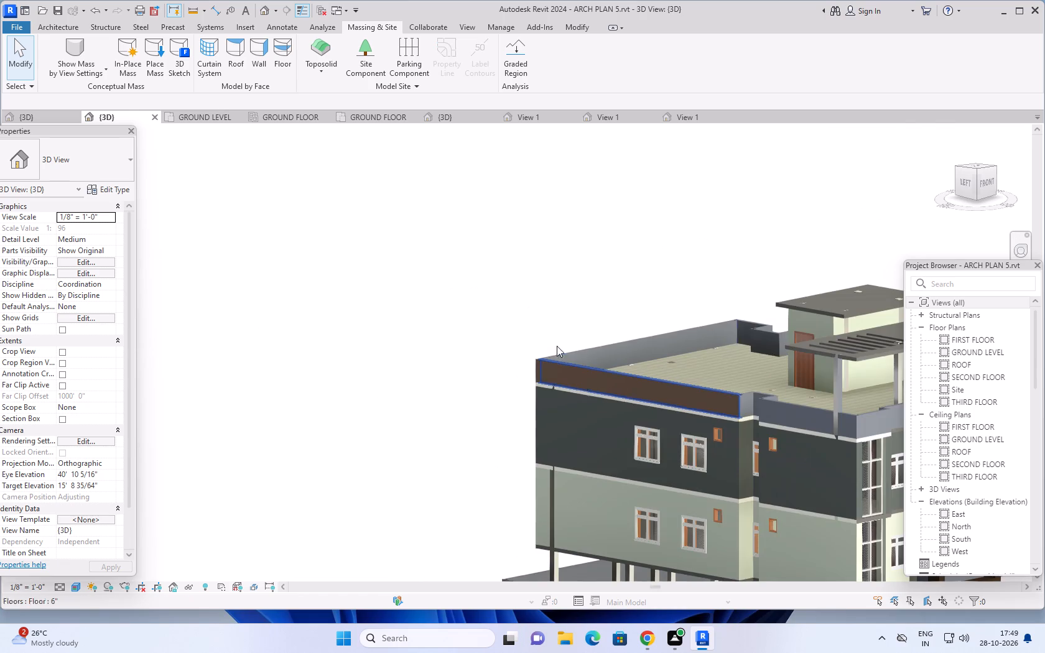
pyautogui.scroll(-5, 539, 320)
pyautogui.moveTo(528, 330); pyautogui.dragTo(478, 305, button='middle')
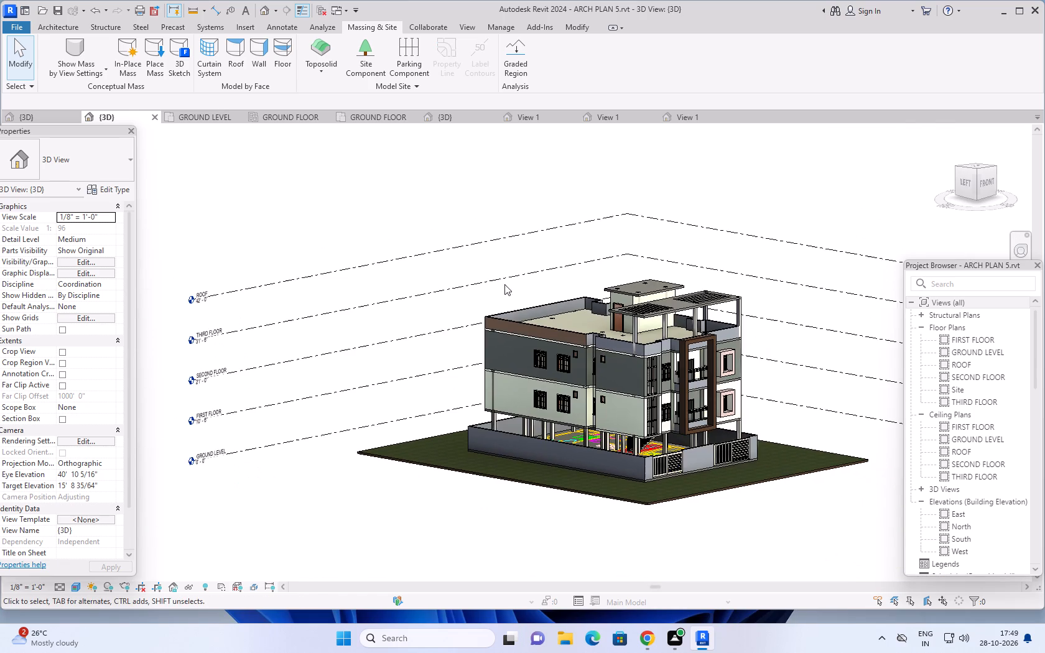
pyautogui.moveTo(513, 257); pyautogui.dragTo(402, 363, button='middle')
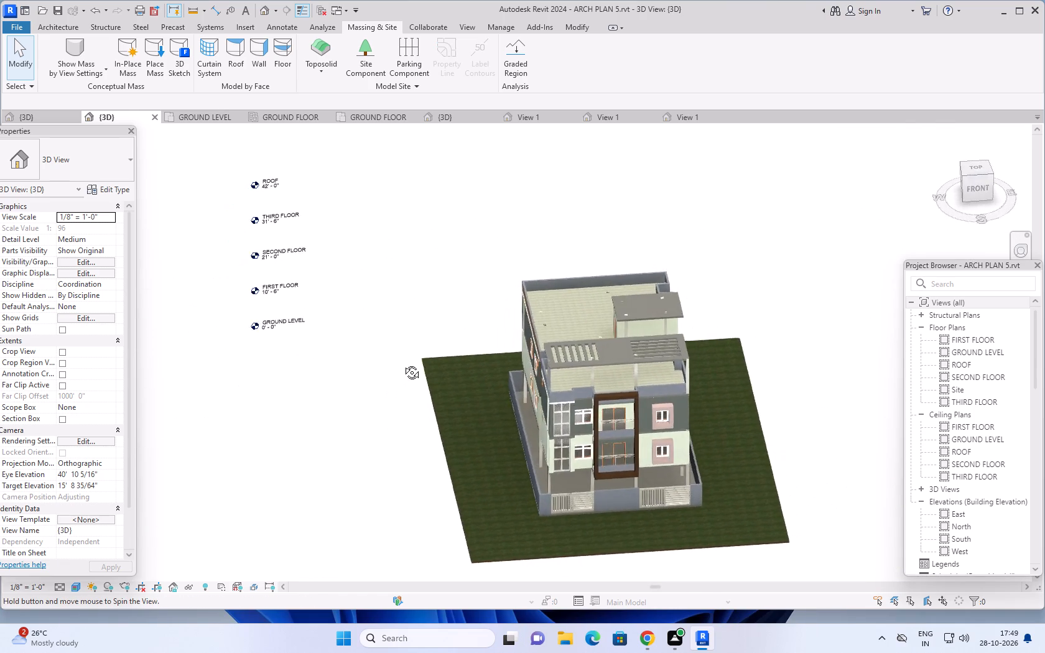
pyautogui.moveTo(402, 363); pyautogui.dragTo(426, 320, button='middle')
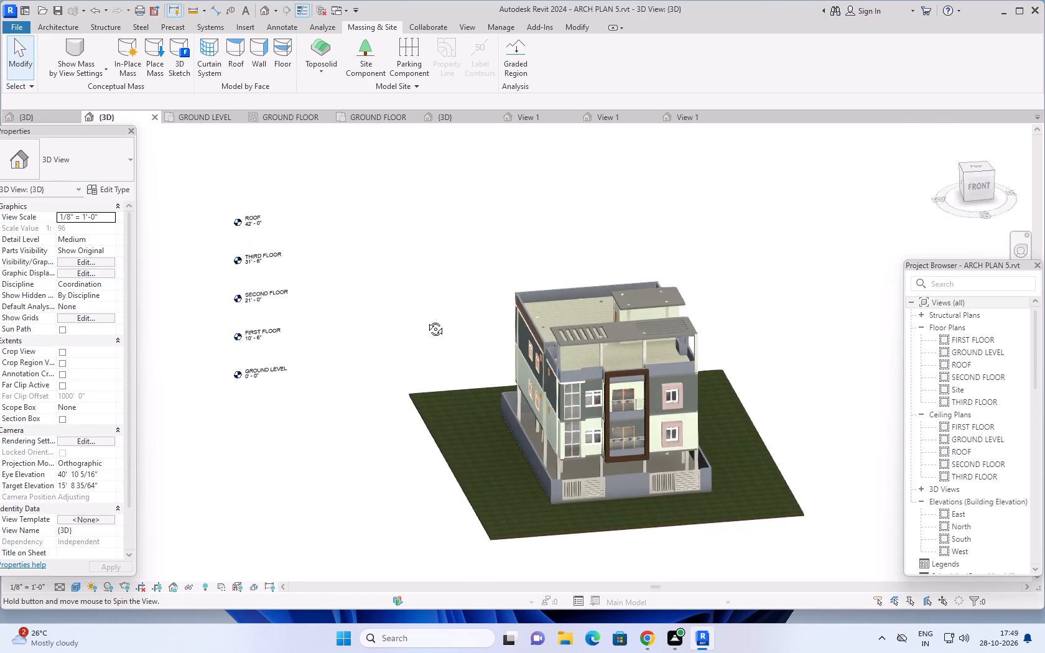
pyautogui.moveTo(426, 320); pyautogui.dragTo(452, 322, button='middle')
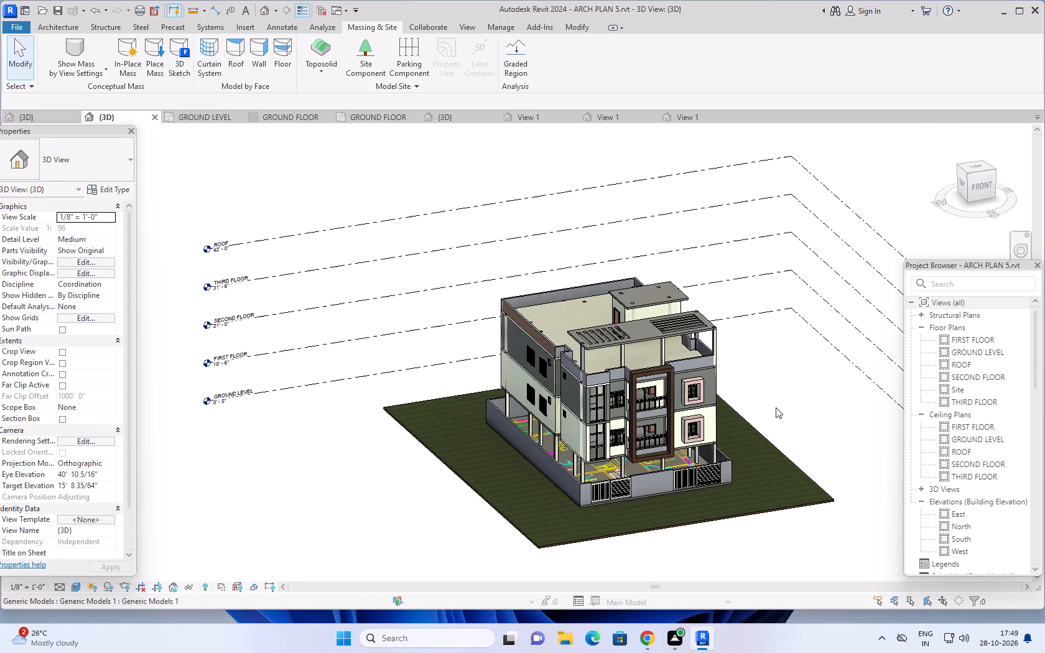
pyautogui.moveTo(820, 404); pyautogui.dragTo(771, 384, button='middle')
pyautogui.keyDown('shift'); pyautogui.moveTo(768, 390); pyautogui.dragTo(791, 394, button='middle'); pyautogui.keyUp('shift')
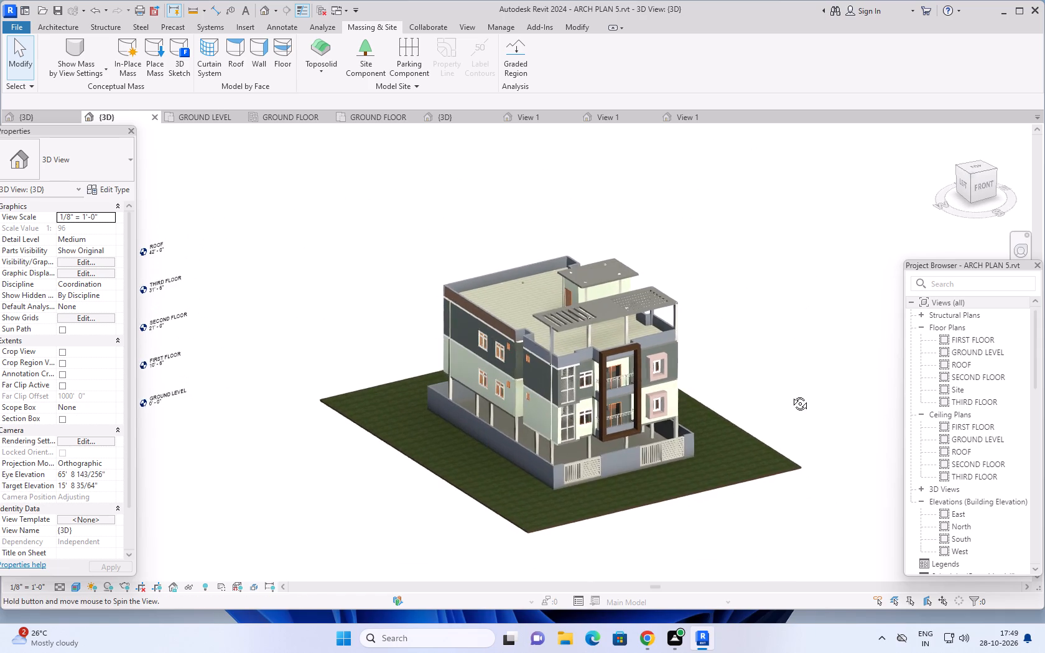
pyautogui.keyDown('shift'); pyautogui.moveTo(791, 394); pyautogui.dragTo(801, 391, button='middle'); pyautogui.keyUp('shift')
pyautogui.scroll(2, 782, 401)
pyautogui.moveTo(777, 401); pyautogui.dragTo(789, 391, button='middle')
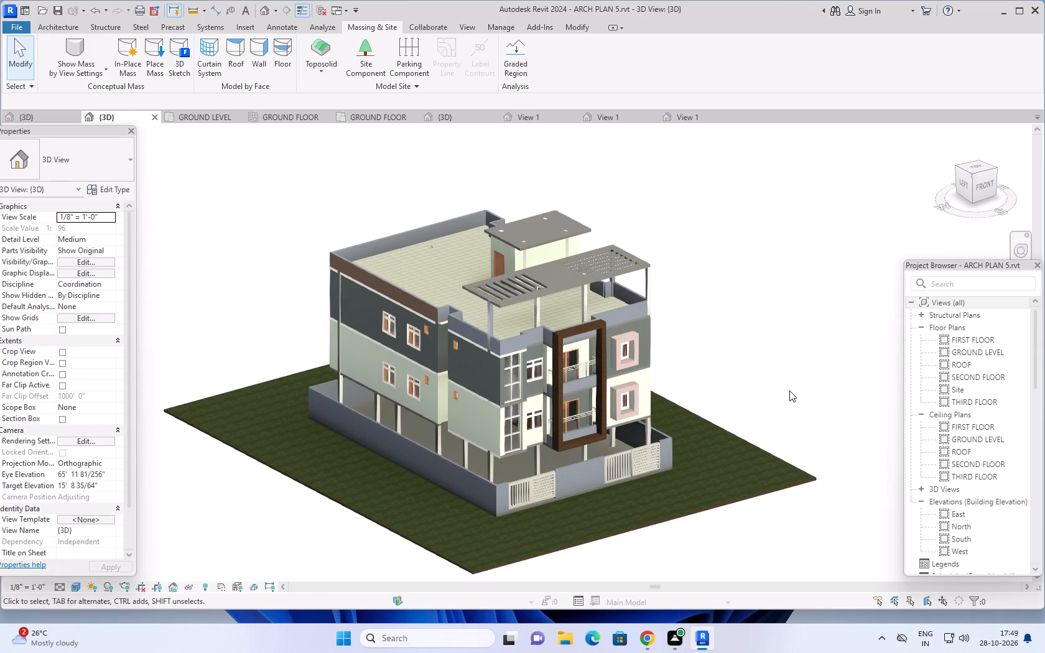
pyautogui.moveTo(789, 391); pyautogui.dragTo(816, 337, button='middle')
pyautogui.keyDown('shift'); pyautogui.moveTo(809, 363); pyautogui.dragTo(792, 442, button='middle'); pyautogui.keyUp('shift')
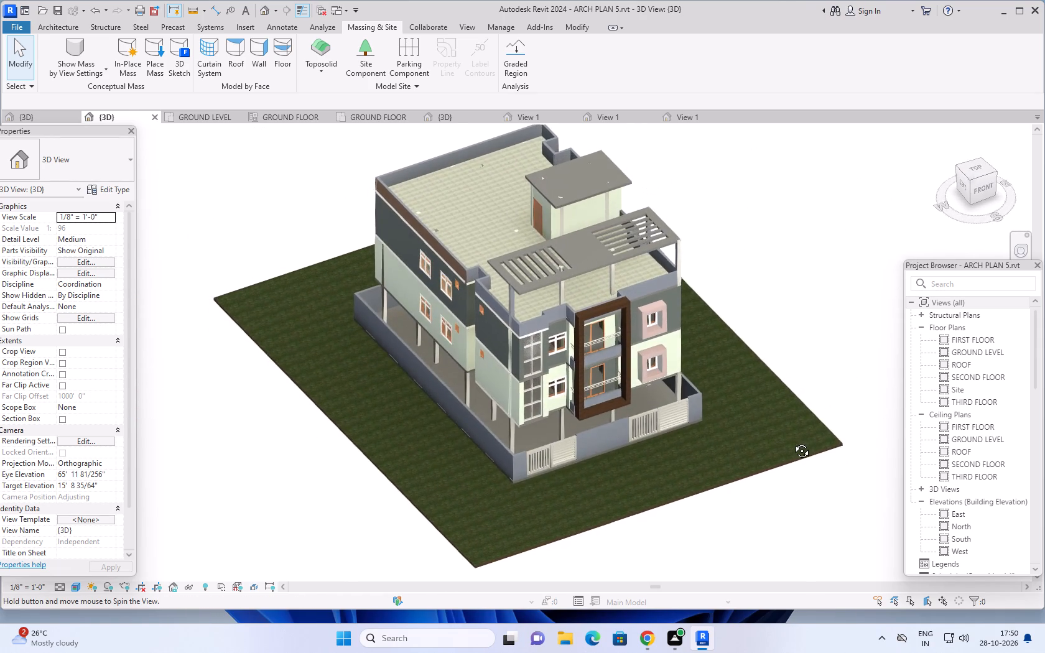
pyautogui.keyDown('shift'); pyautogui.moveTo(792, 442); pyautogui.dragTo(731, 491, button='middle'); pyautogui.keyUp('shift')
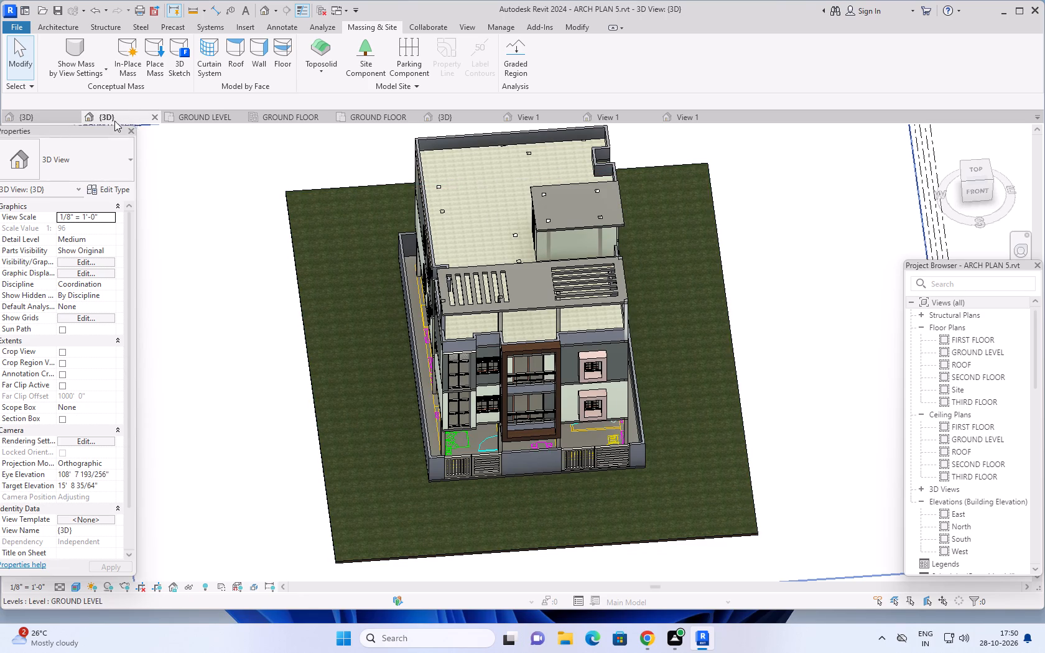
# From the GROUND LEVEL plan, start an in-place component in the Generic Models category, keeping the default name.
pyautogui.click(203, 114)
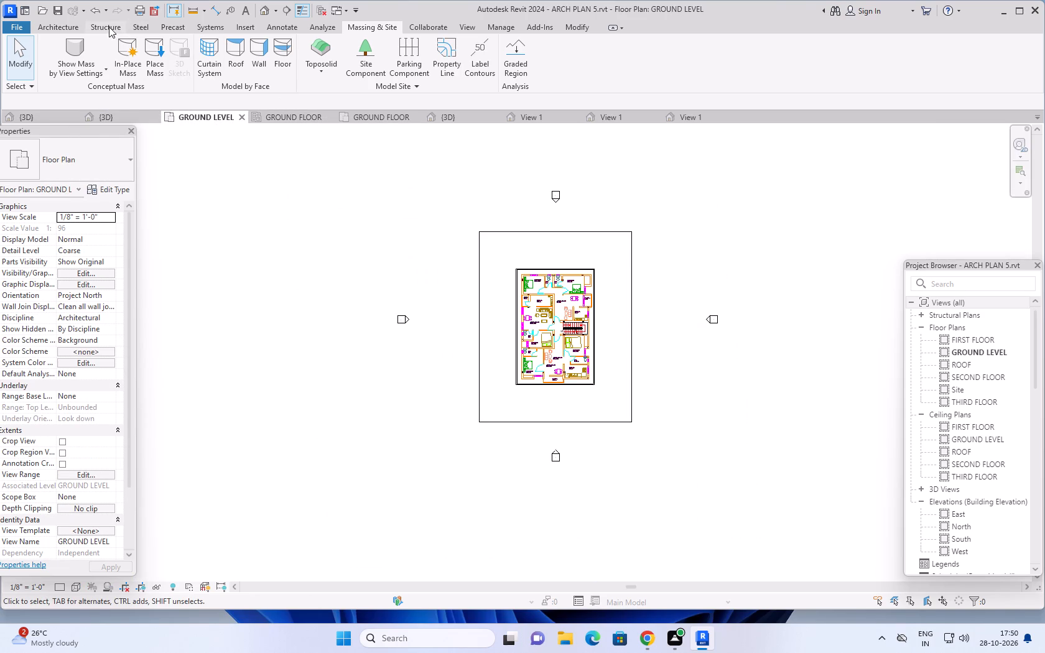
pyautogui.click(63, 27)
pyautogui.click(155, 72)
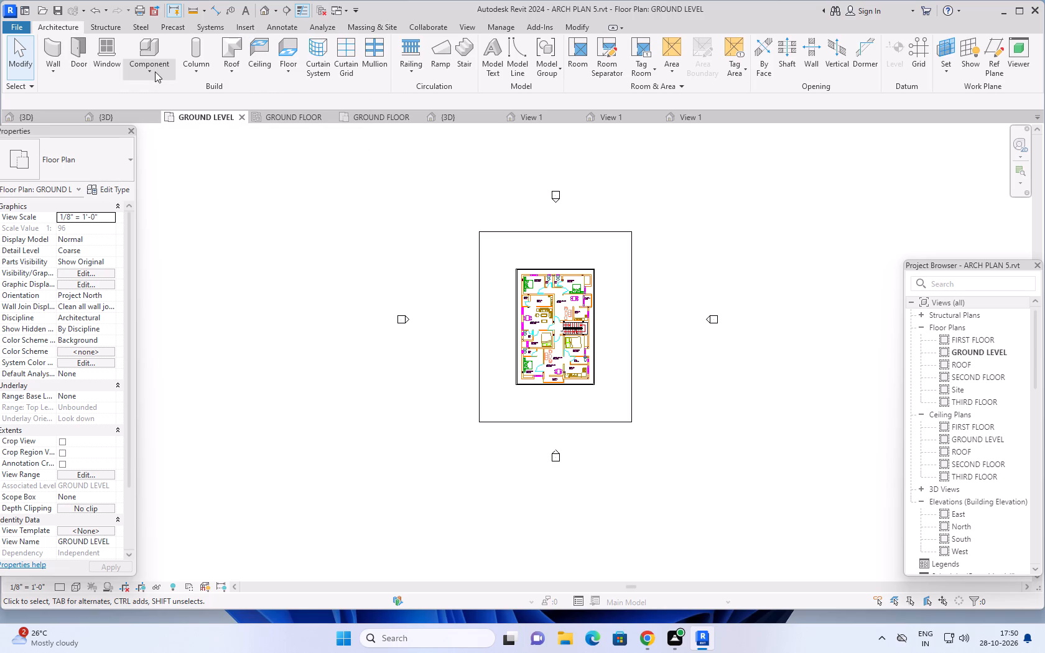
pyautogui.press('Escape')
pyautogui.click(154, 76)
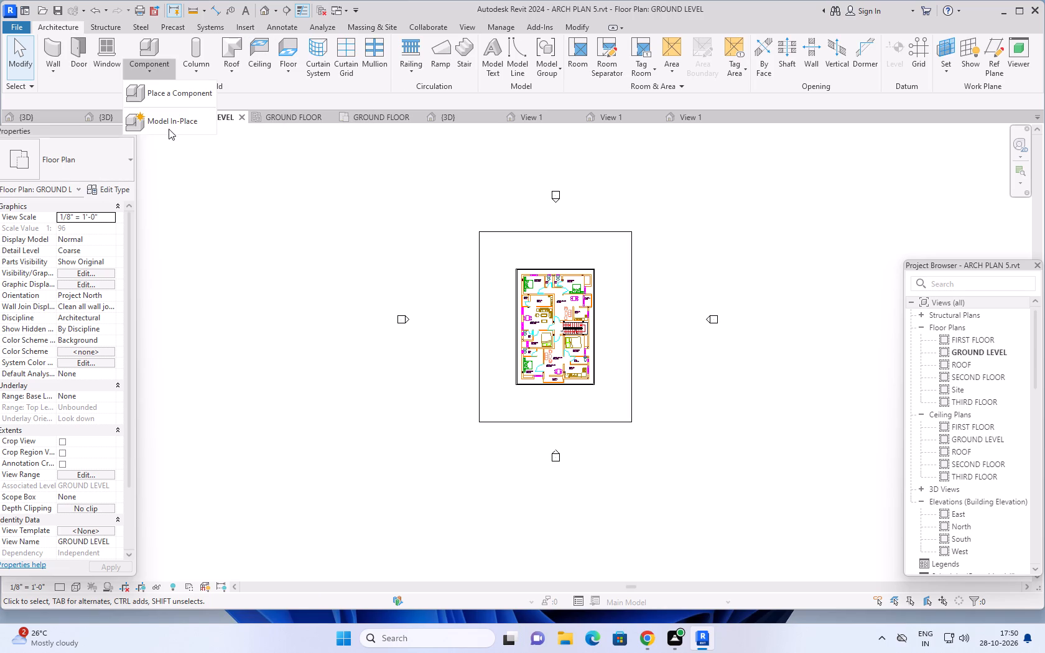
pyautogui.click(169, 128)
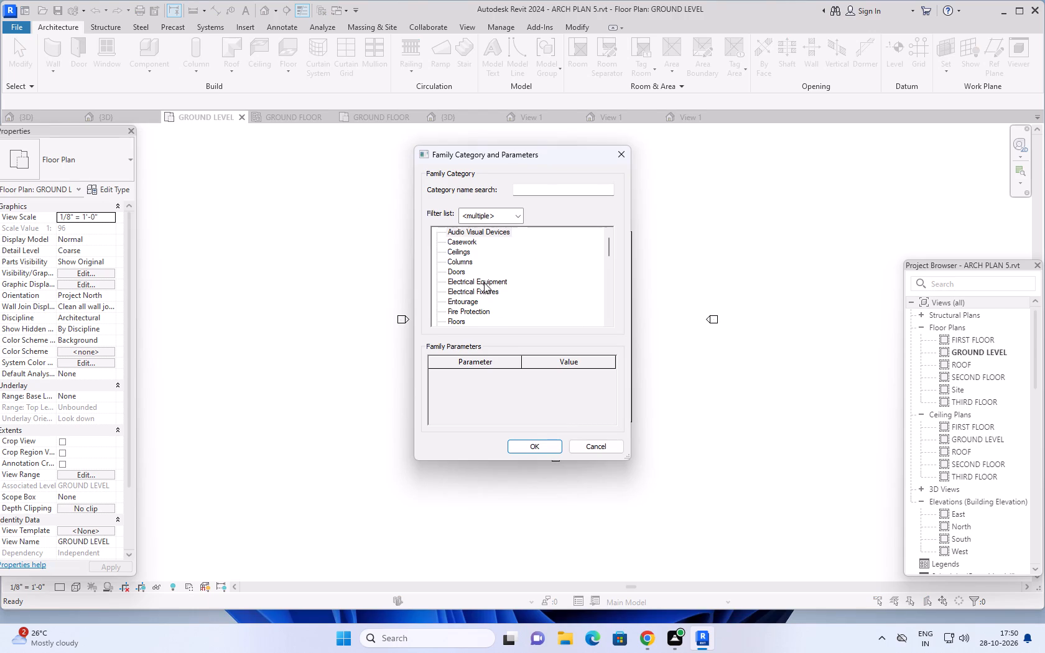
pyautogui.scroll(-6, 484, 283)
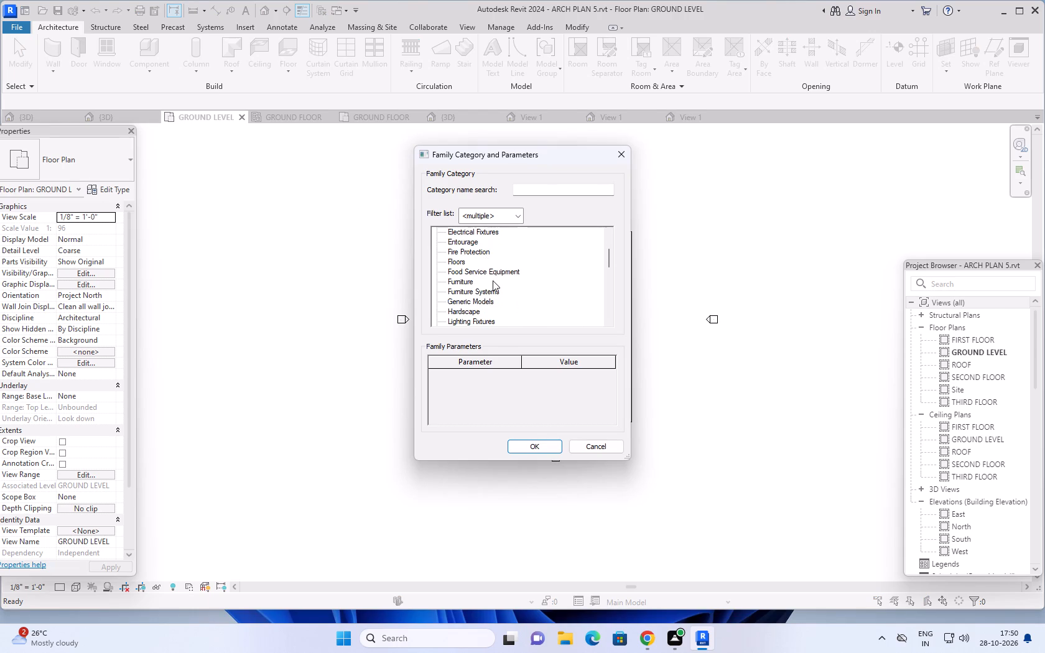
pyautogui.scroll(-1, 480, 274)
pyautogui.click(474, 293)
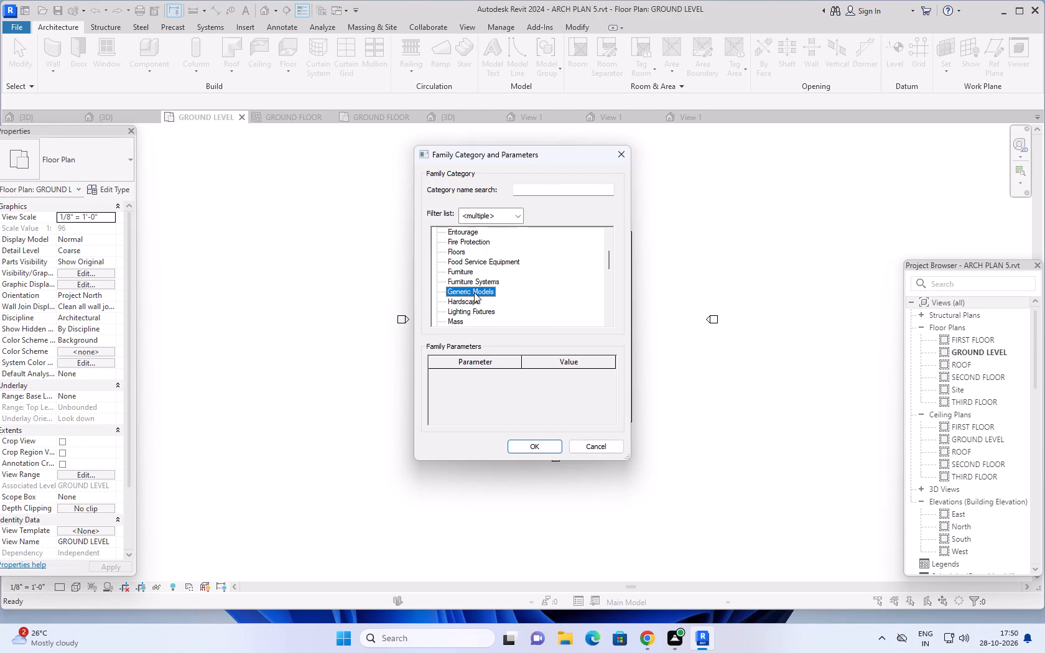
pyautogui.click(539, 447)
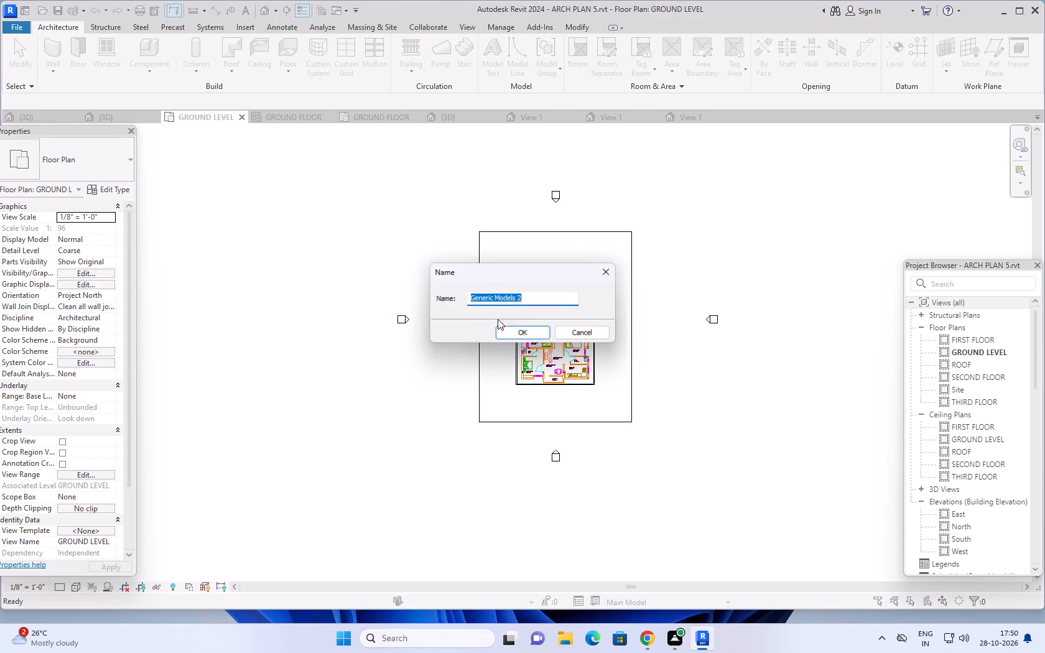
pyautogui.click(516, 334)
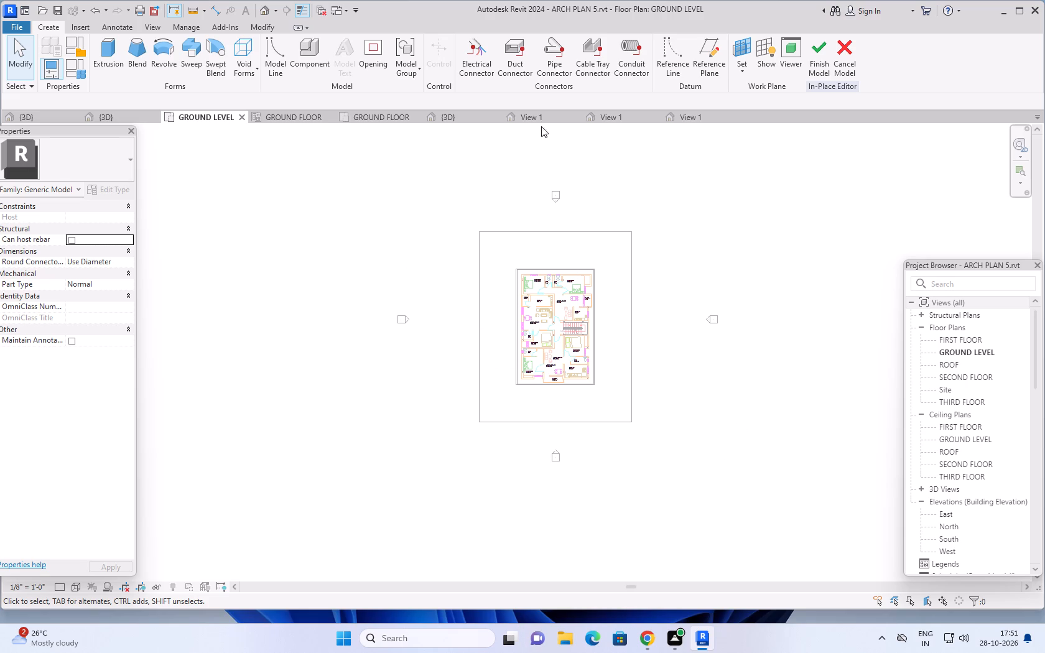
# Start a solid extrusion and, in the ARCH PLAN 5 3D view, set the toposolid's top face as its work plane.
pyautogui.click(111, 48)
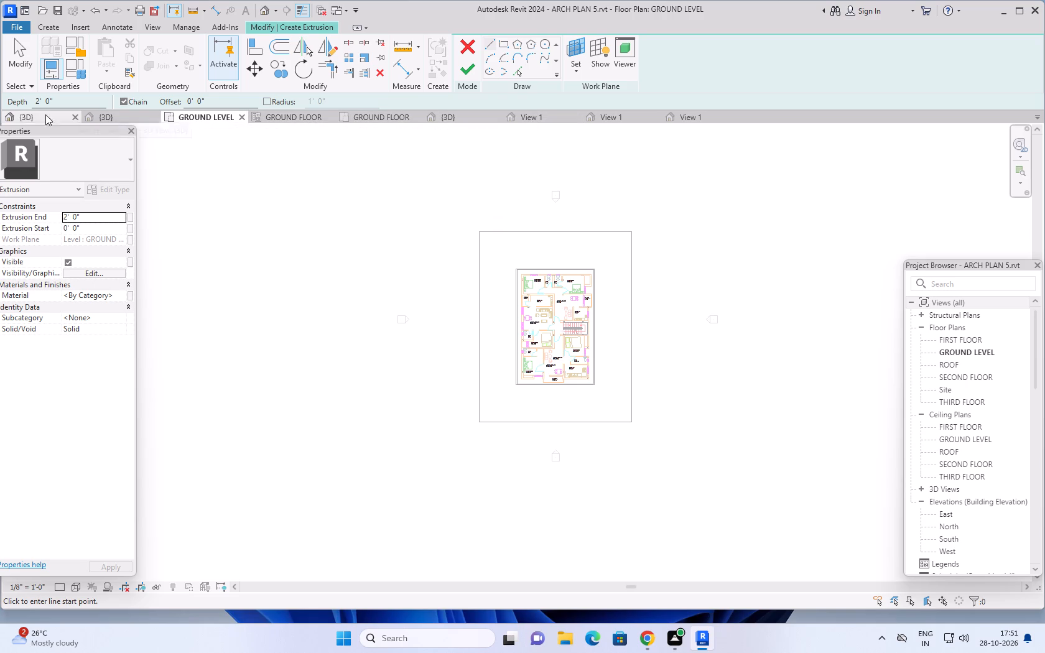
pyautogui.click(24, 116)
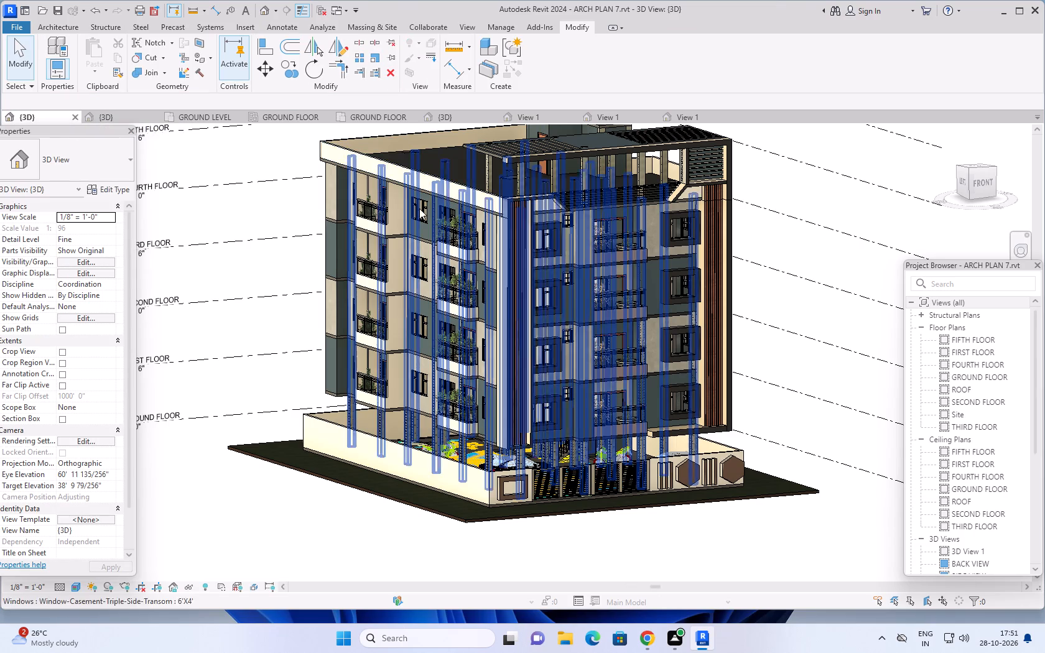
pyautogui.click(114, 119)
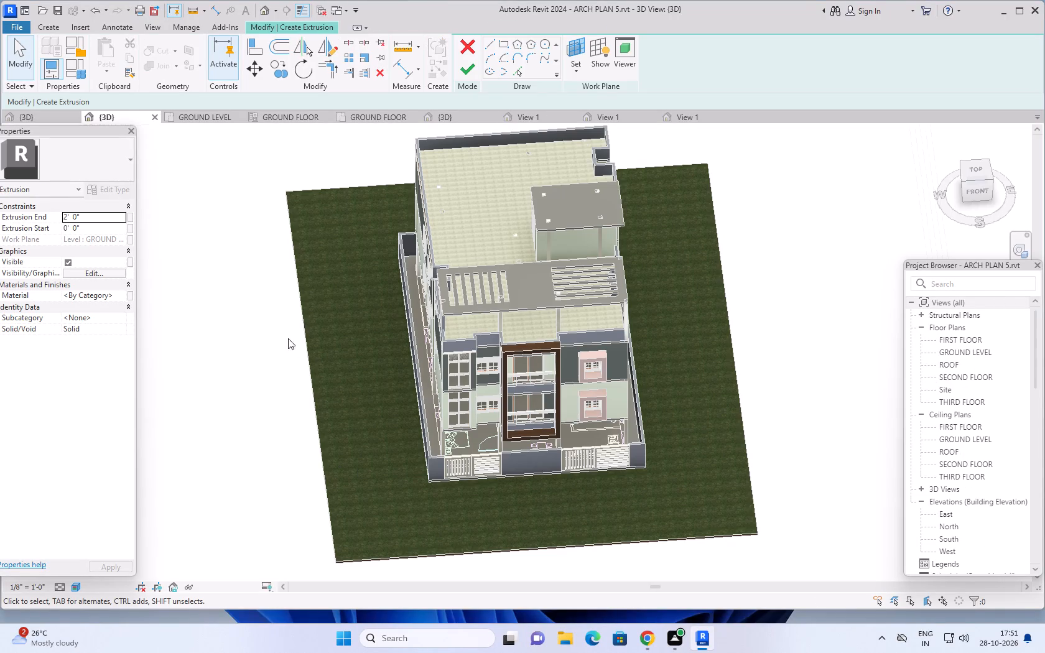
pyautogui.click(572, 65)
pyautogui.click(592, 115)
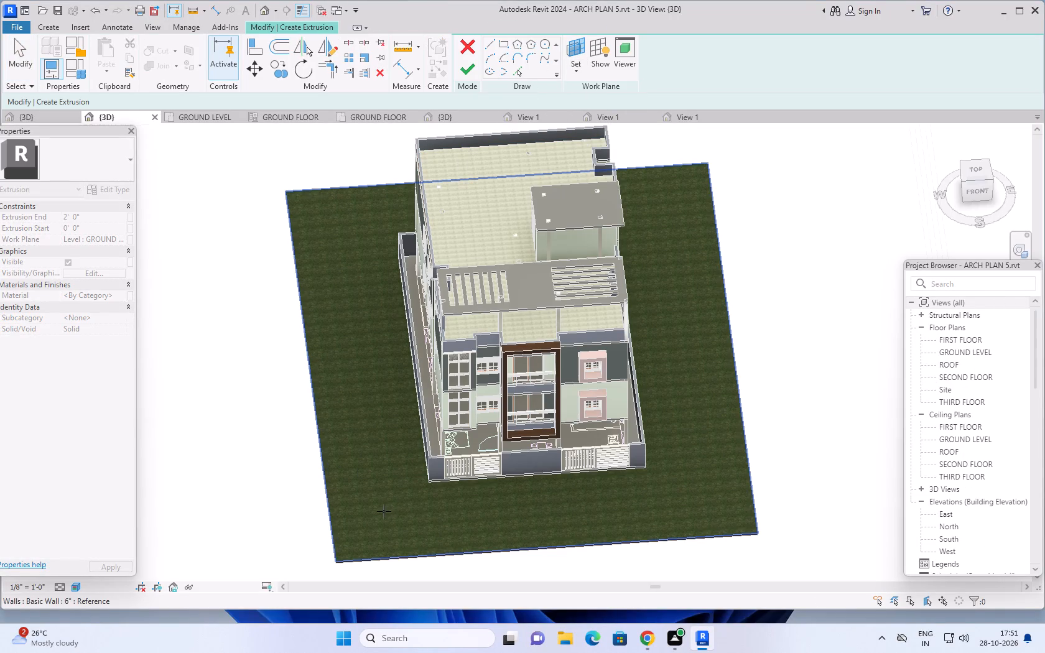
pyautogui.click(383, 512)
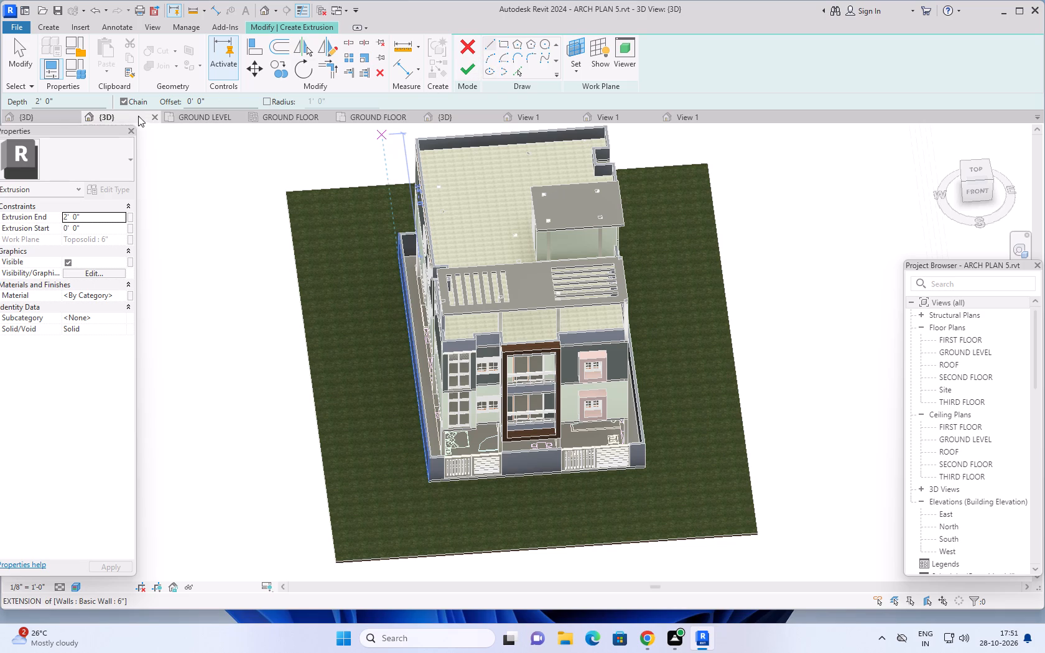
# In the GROUND LEVEL plan, sketch a rectangle about 9'-9" deep in front of the compound wall, spanning the toposolid's full width.
pyautogui.click(198, 116)
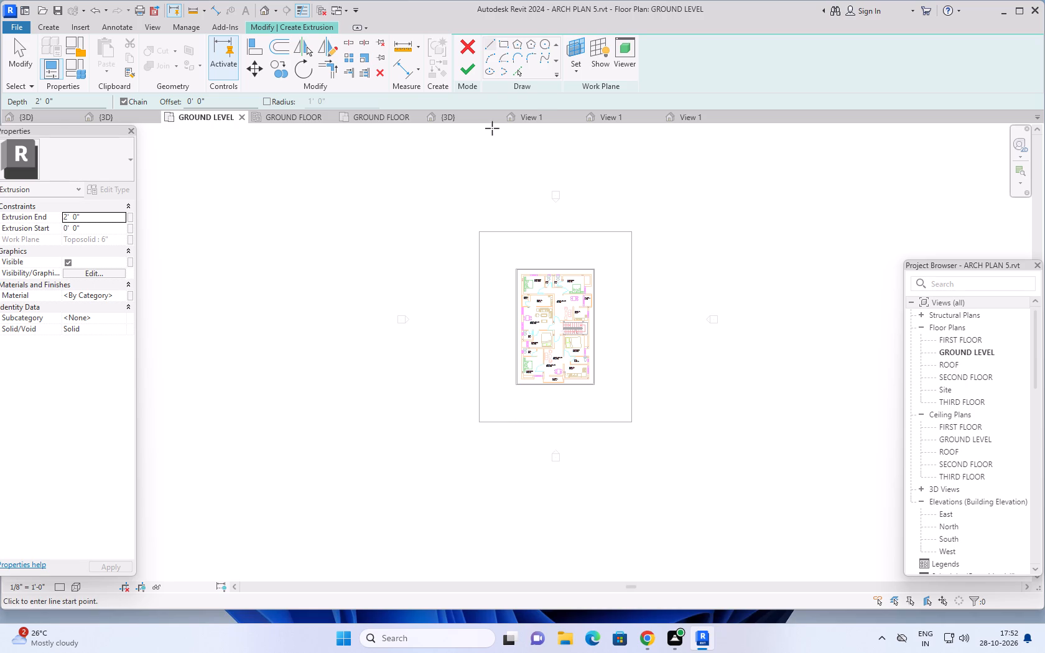
pyautogui.click(505, 44)
pyautogui.scroll(8, 478, 389)
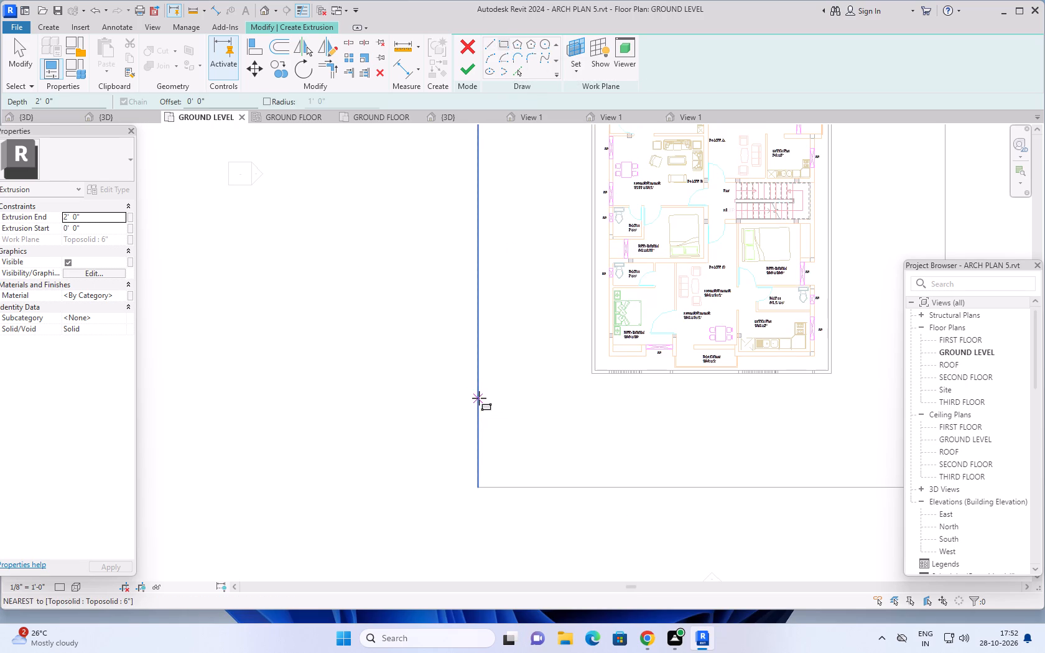
pyautogui.click(481, 394)
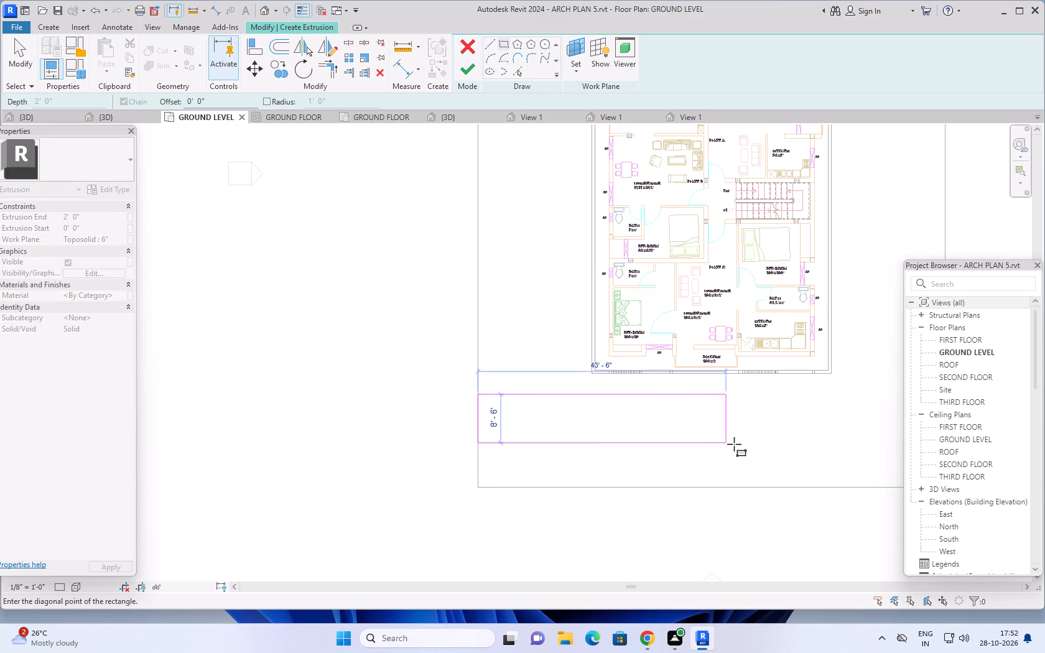
pyautogui.scroll(-3, 783, 456)
pyautogui.moveTo(792, 453); pyautogui.dragTo(705, 454, button='middle')
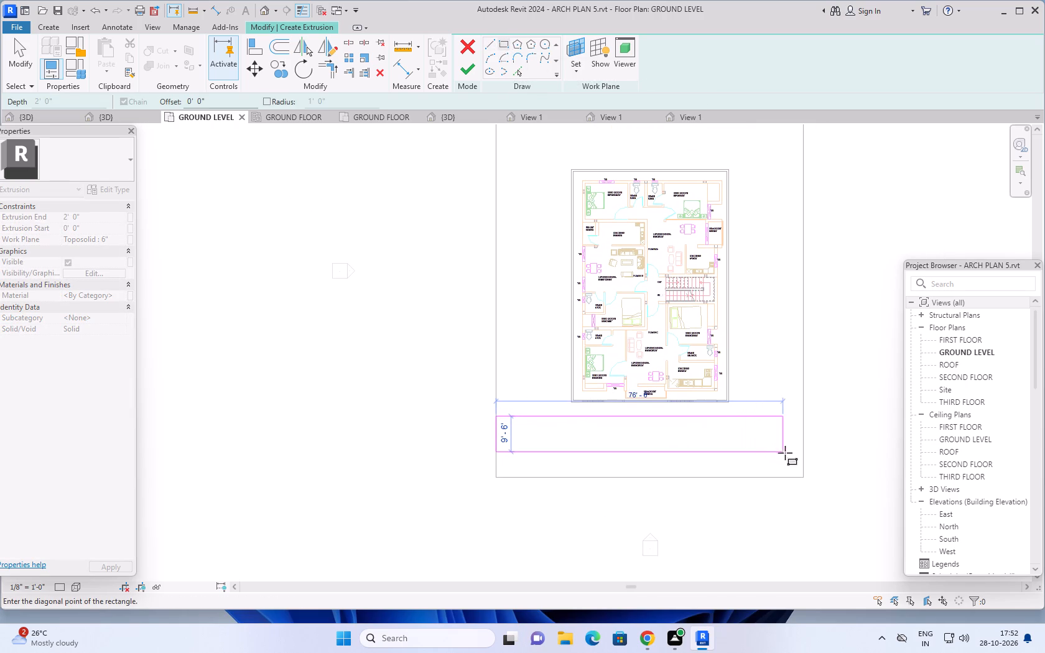
pyautogui.click(804, 453)
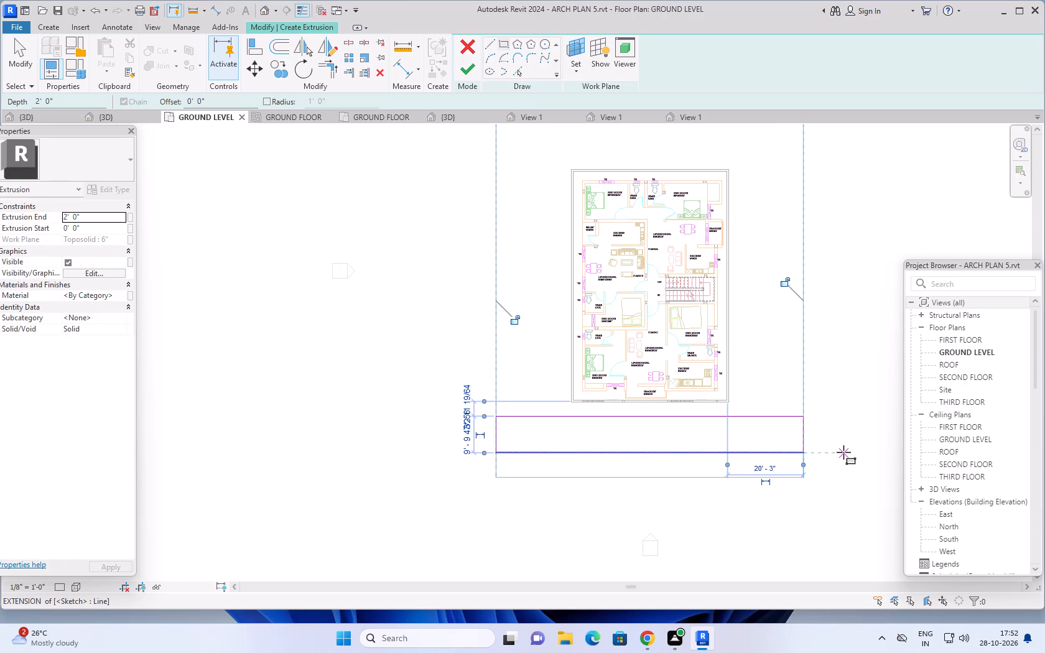
# Set the extrusion end to 6".
pyautogui.click(90, 220)
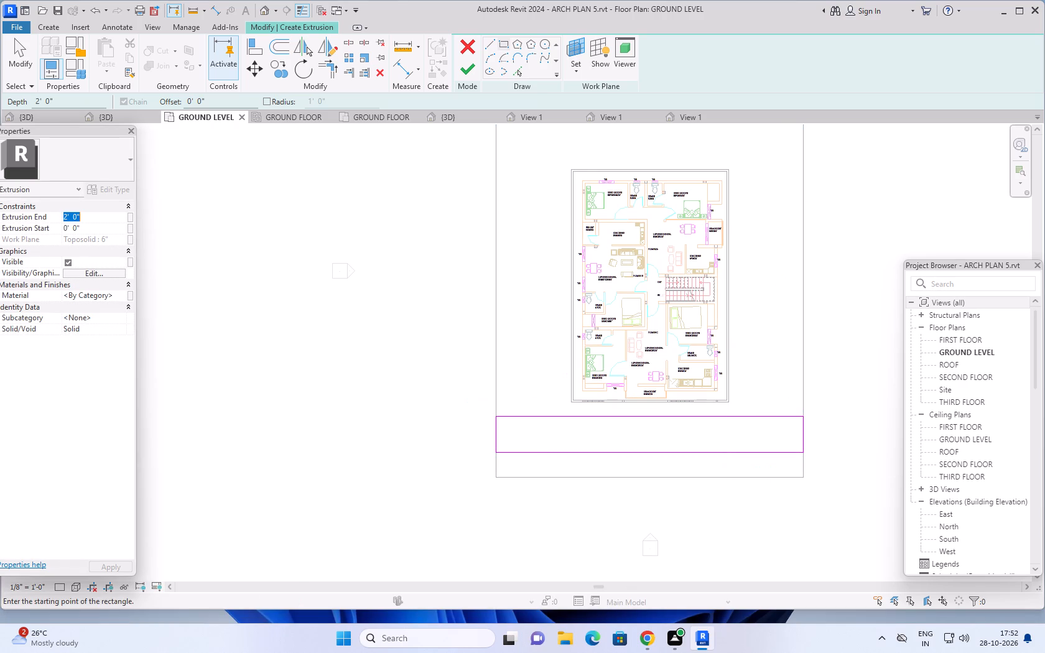
pyautogui.press('6')
pyautogui.hotkey('shift', '"')
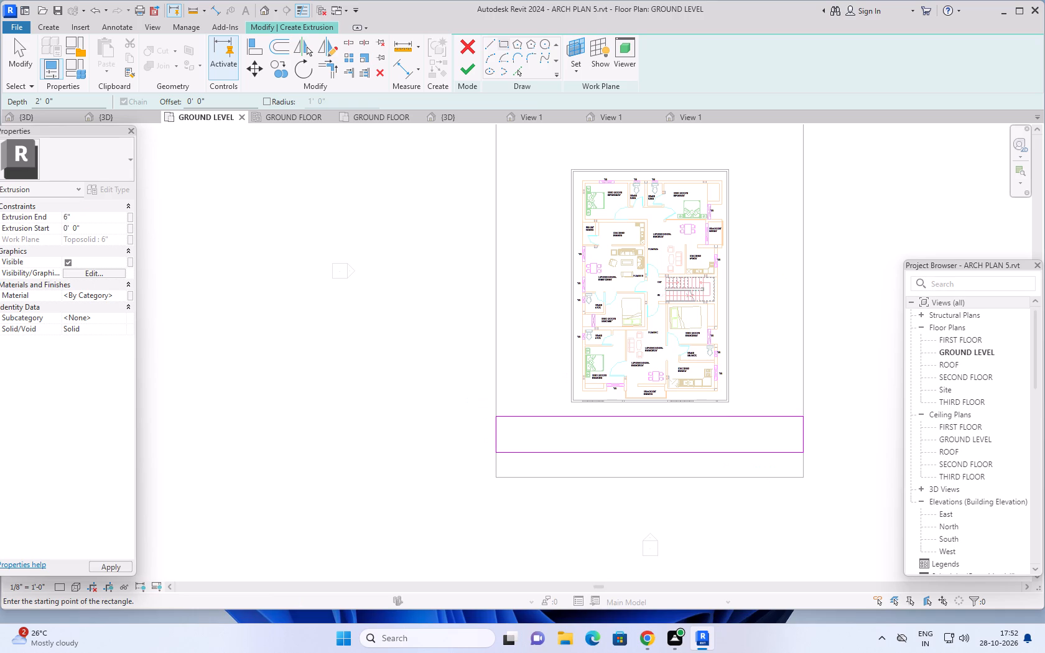
pyautogui.press('Return')
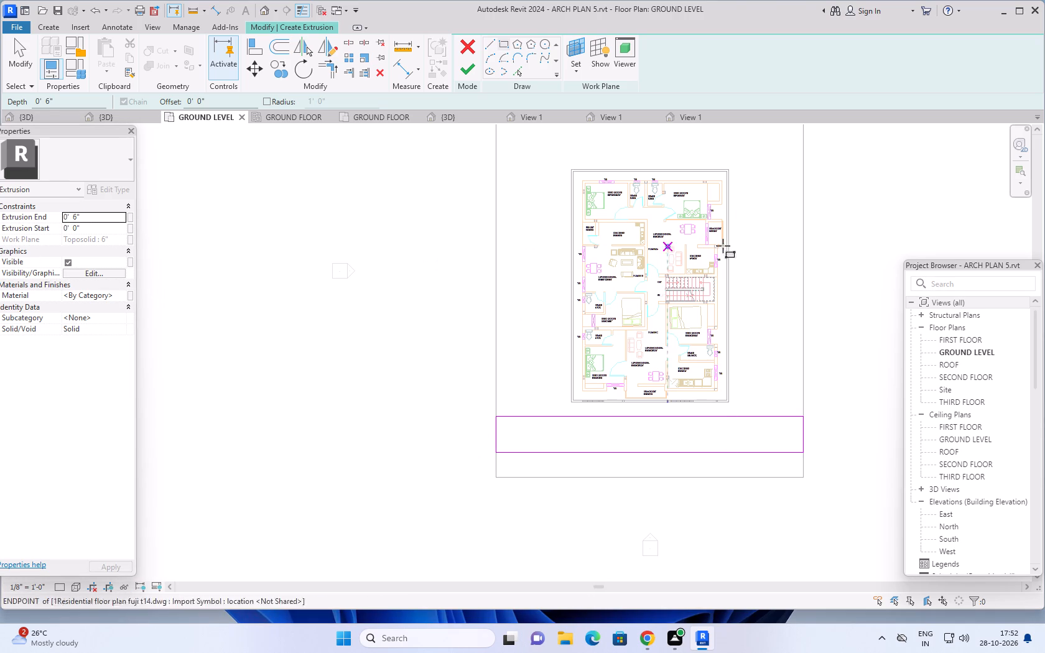
# Sketch a strip about 9' wide along the toposolid's east edge, from the front rectangle up to the rear corner and back.
pyautogui.moveTo(837, 210); pyautogui.dragTo(679, 283, button='middle')
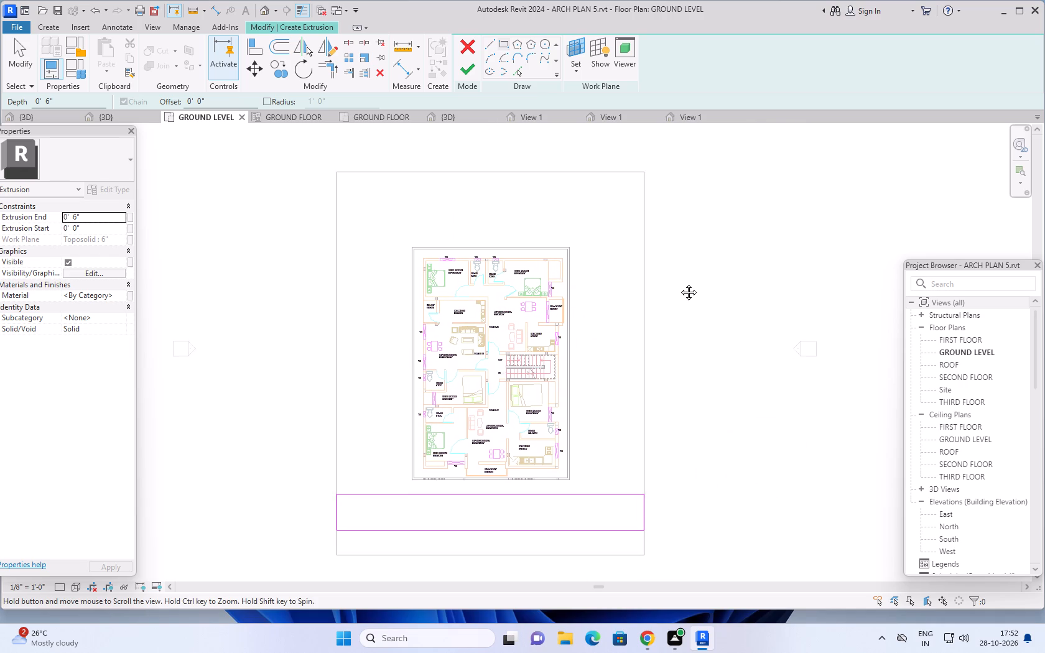
pyautogui.moveTo(679, 283); pyautogui.dragTo(680, 272, button='middle')
pyautogui.click(490, 45)
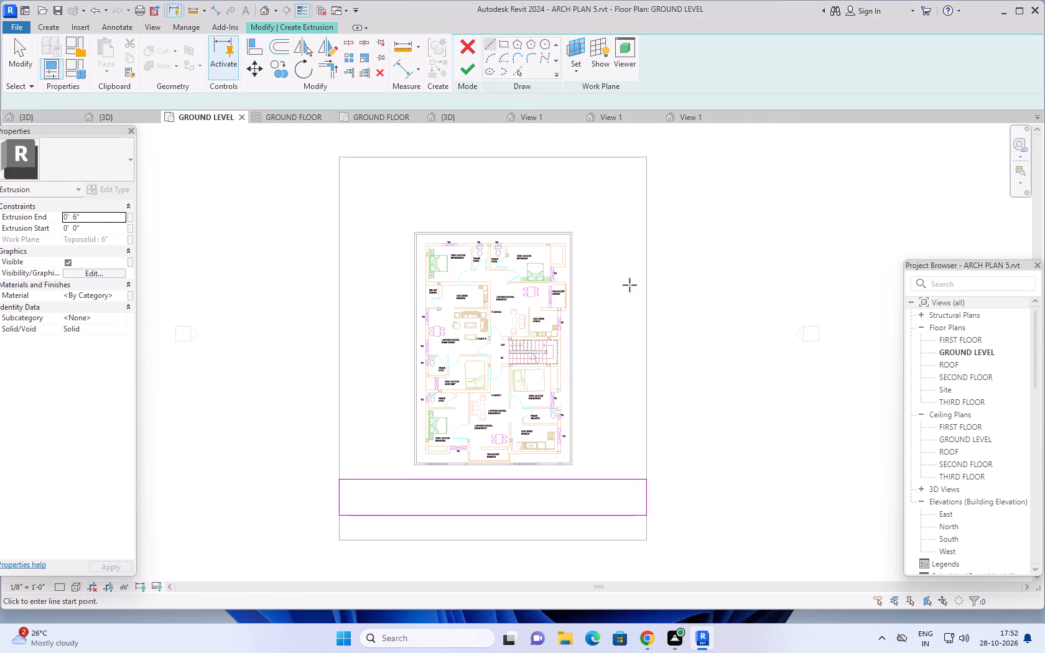
pyautogui.click(646, 481)
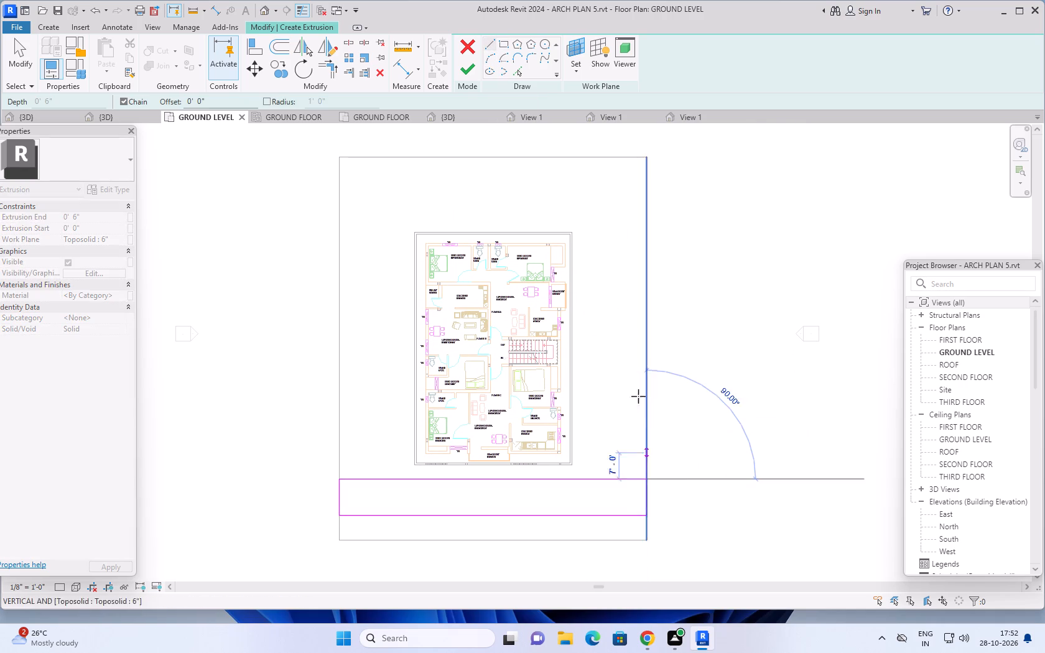
pyautogui.click(648, 157)
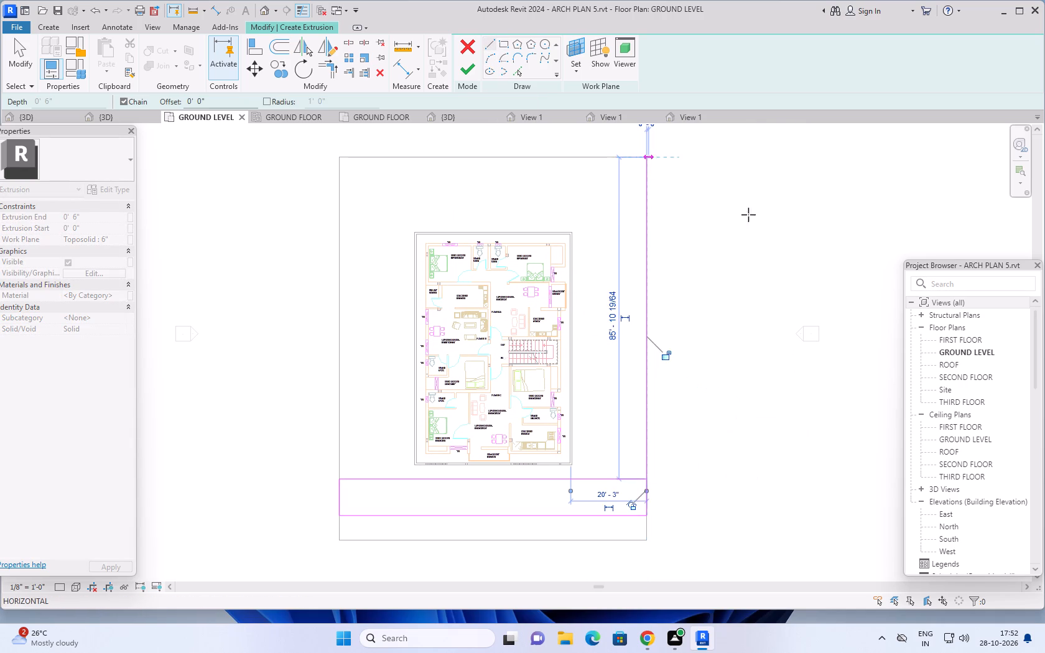
pyautogui.click(613, 155)
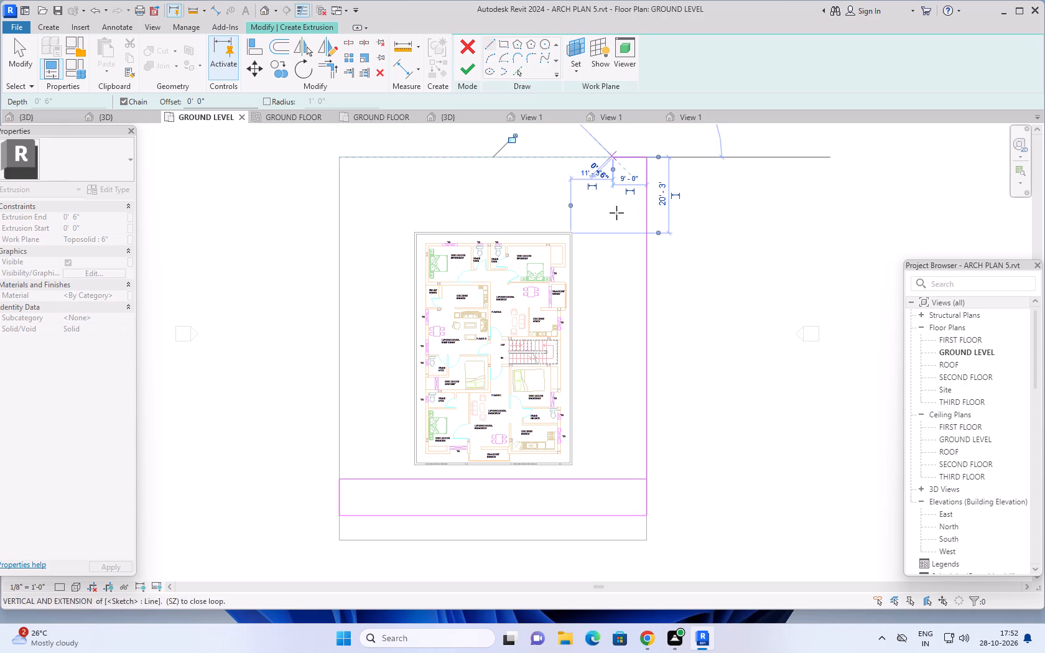
pyautogui.click(613, 478)
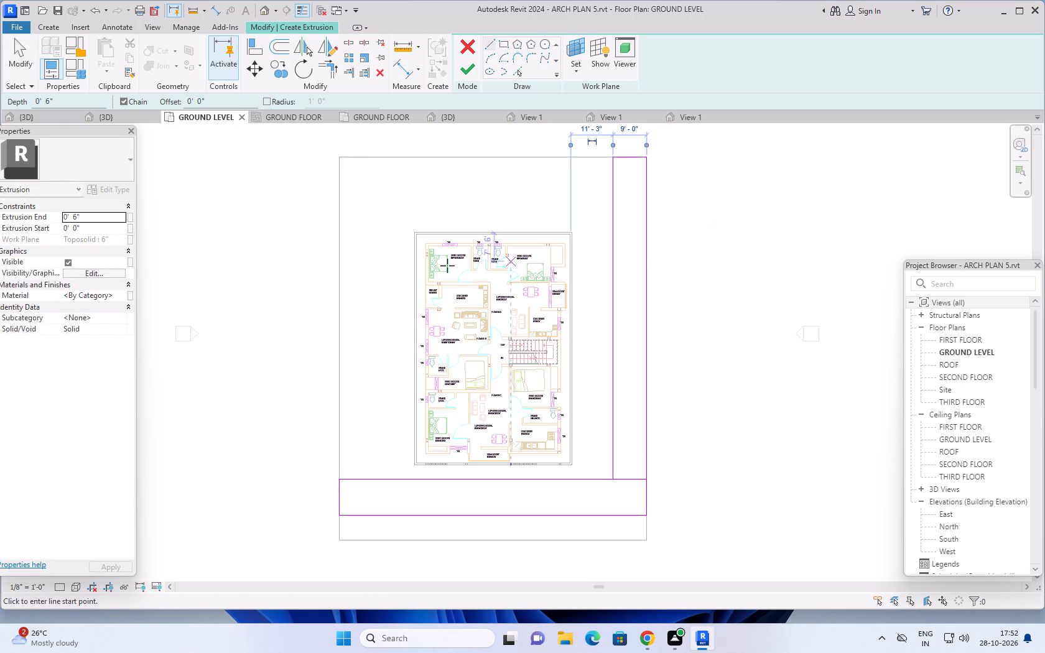
# Trim the east strip's inner line and the front rectangle's building-side line to a corner, joining them into an L-shaped outline.
pyautogui.click(324, 73)
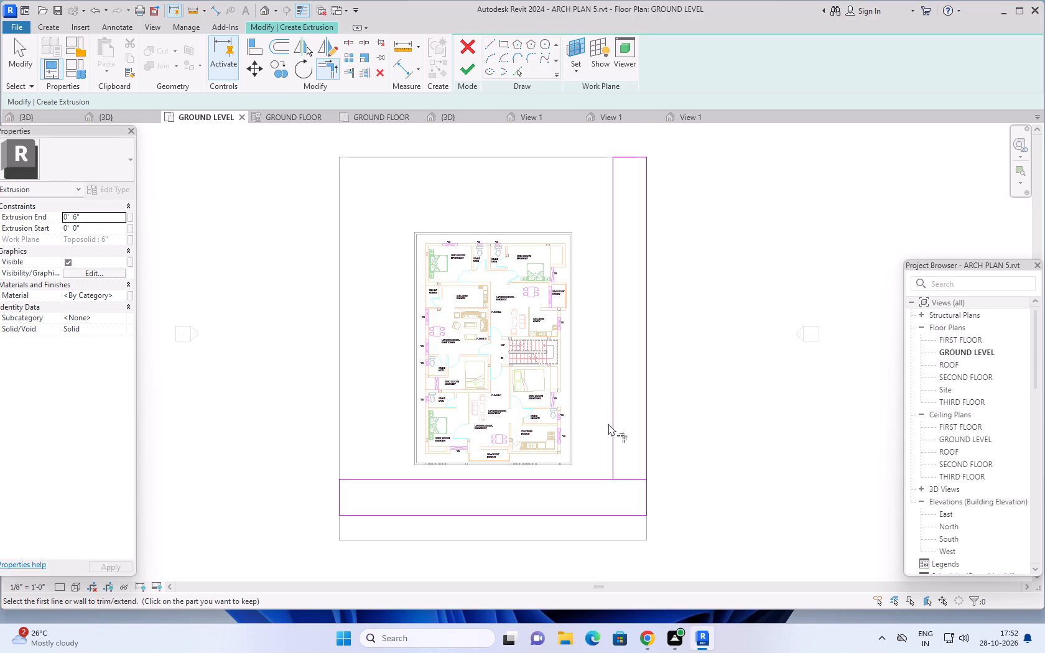
pyautogui.click(610, 424)
pyautogui.click(585, 477)
pyautogui.scroll(-1, 714, 440)
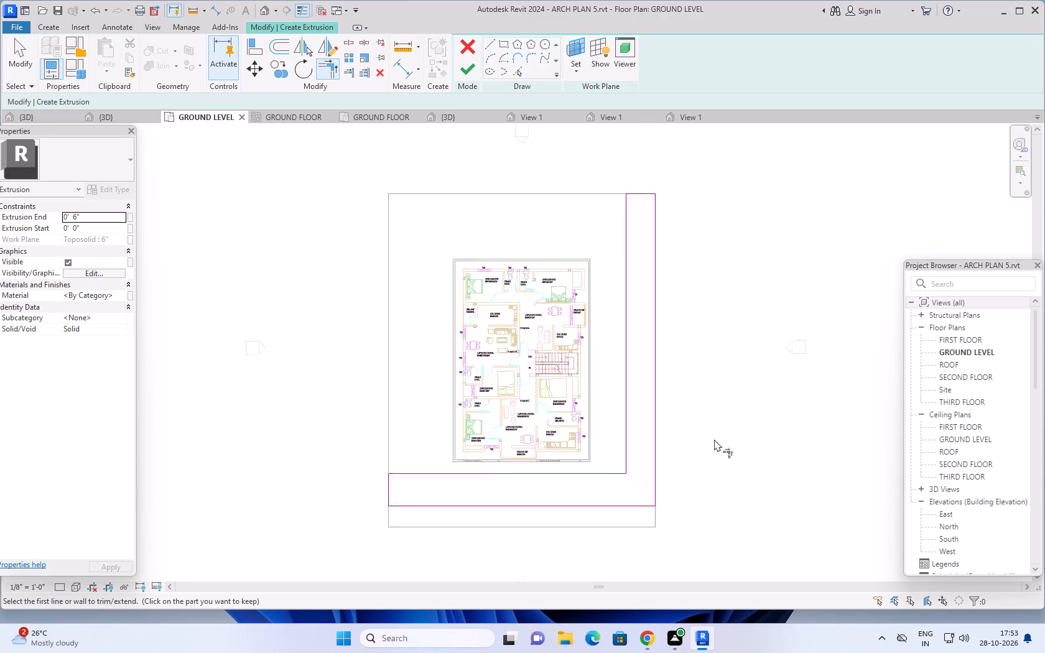
pyautogui.scroll(-1, 714, 439)
pyautogui.middleClick(718, 383)
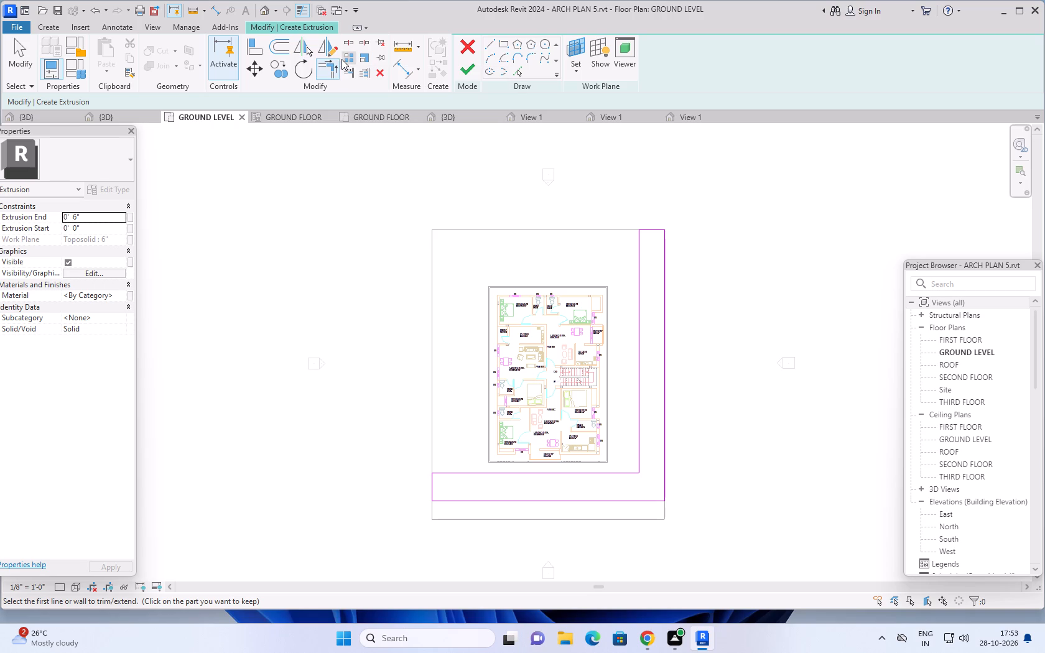
# Check the front strip's depth with an aligned dimension between its two long sketch lines, without placing the dimension.
pyautogui.click(220, 7)
pyautogui.scroll(2, 592, 502)
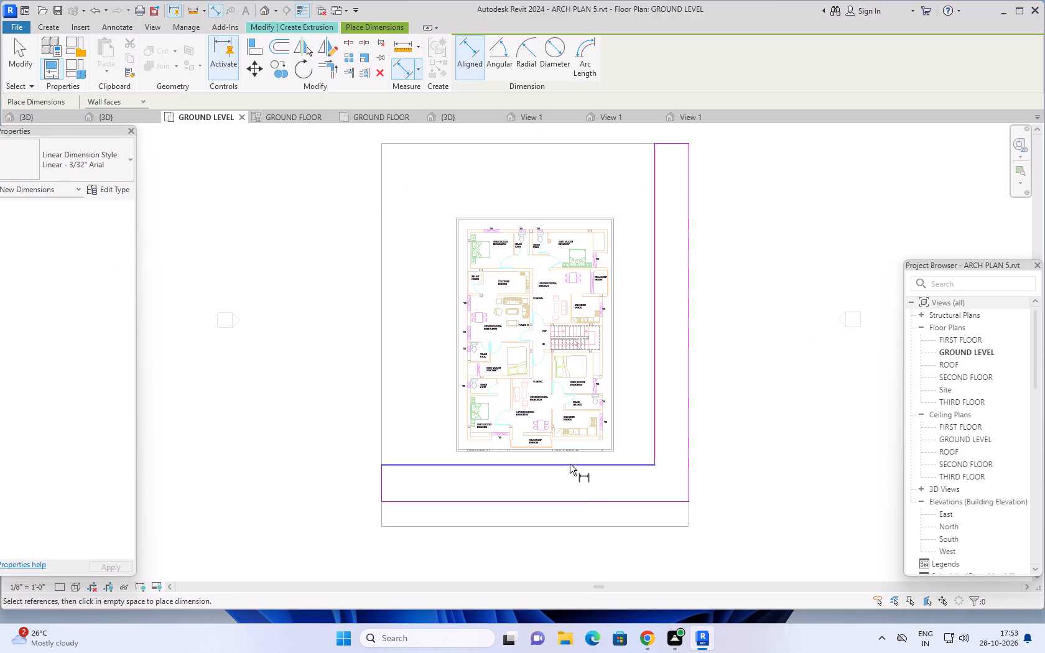
pyautogui.click(570, 464)
pyautogui.click(566, 501)
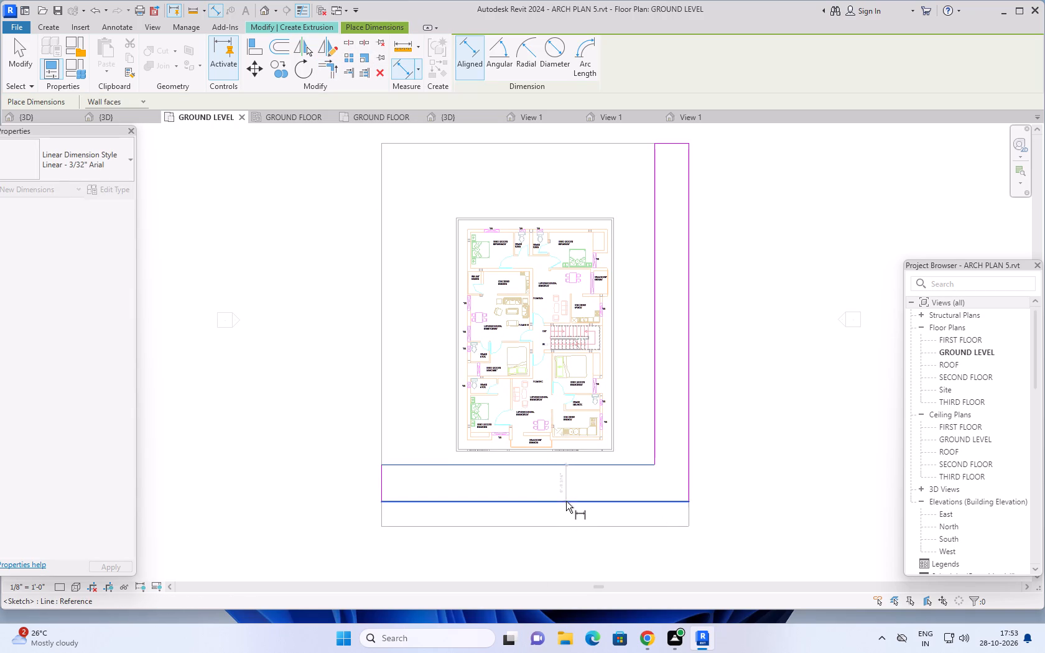
pyautogui.scroll(15, 359, 507)
pyautogui.scroll(-16, 368, 501)
pyautogui.scroll(-2, 441, 487)
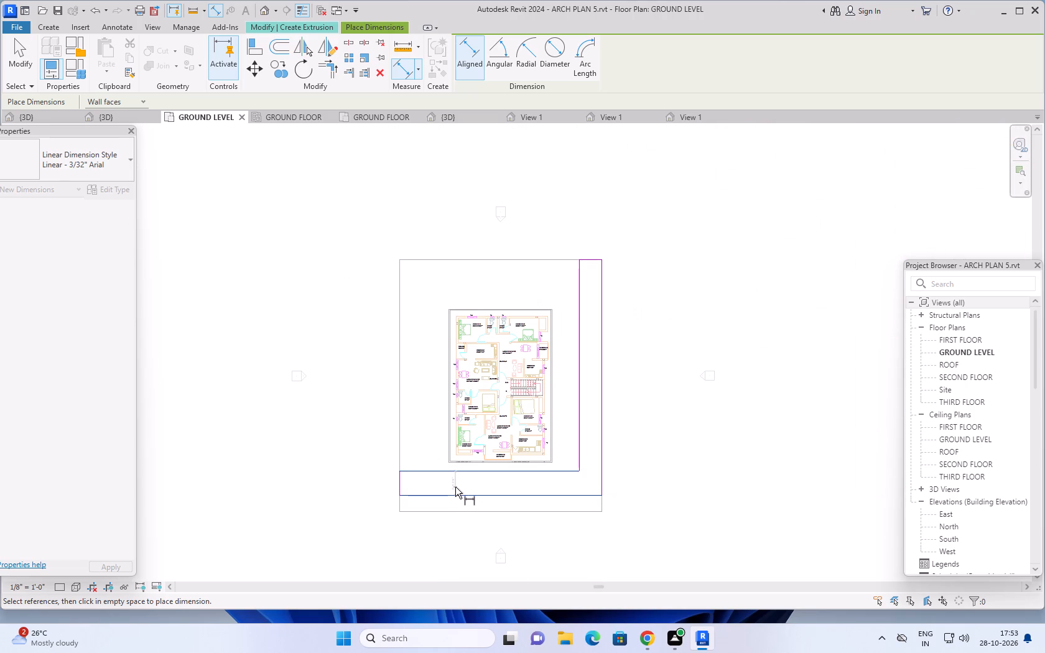
pyautogui.press('Escape')
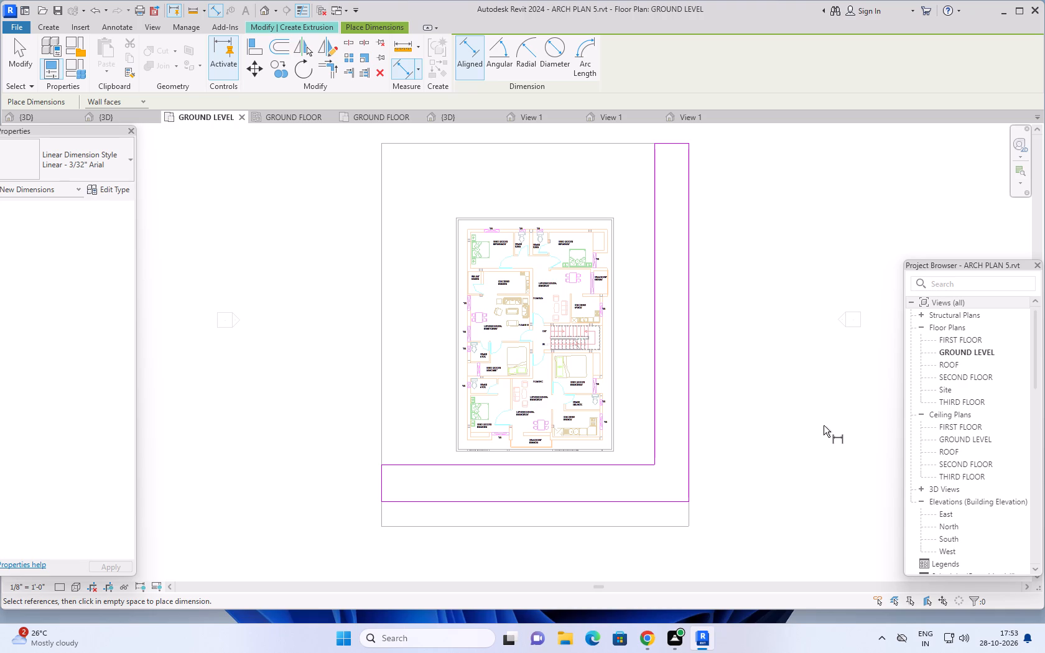
pyautogui.scroll(-1, 790, 416)
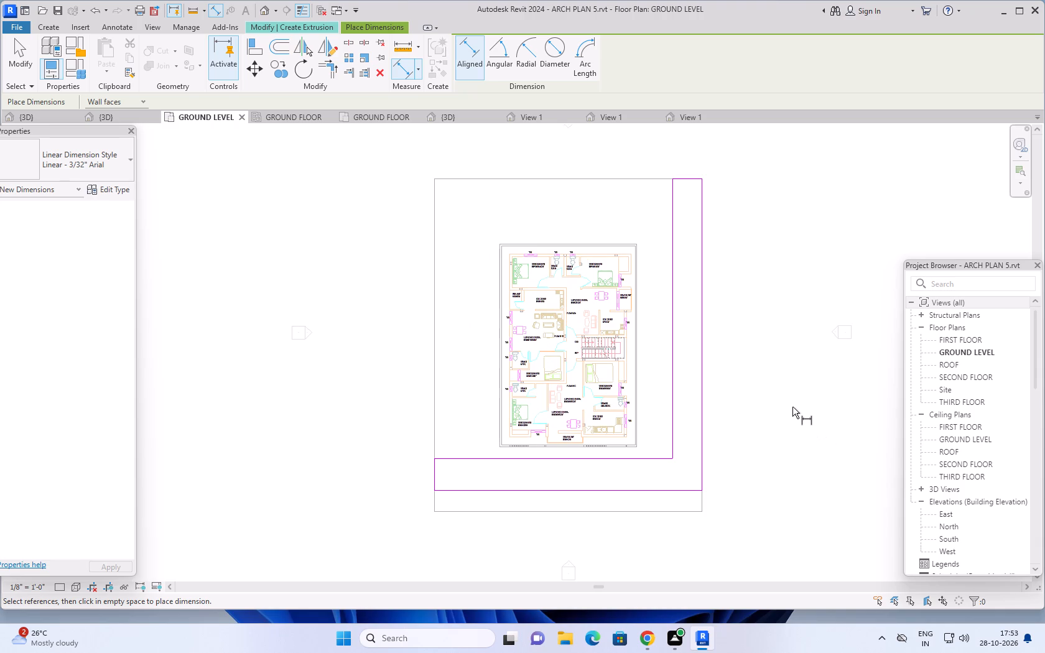
pyautogui.moveTo(794, 397); pyautogui.dragTo(784, 415, button='middle')
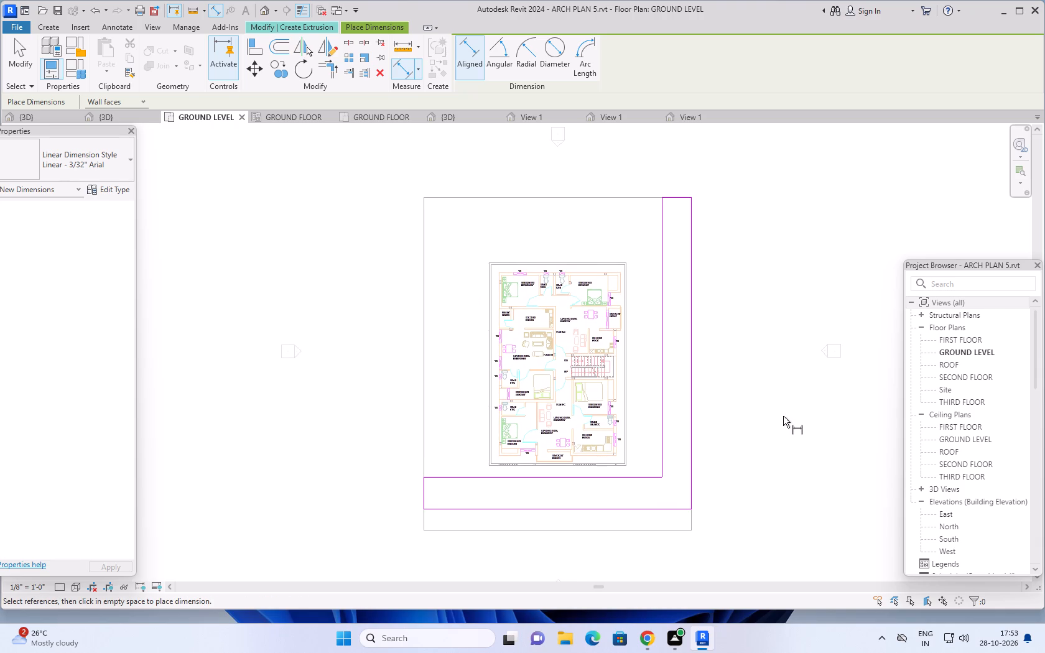
pyautogui.press('Escape')
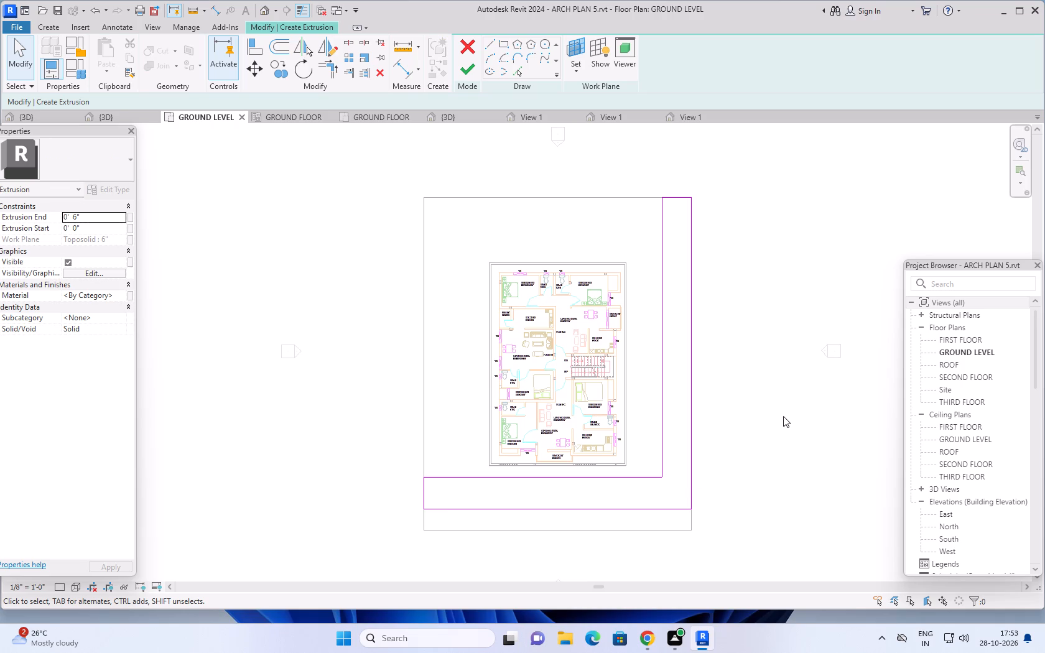
# Finish the L-shaped sketch to create the extrusion.
pyautogui.scroll(-2, 779, 416)
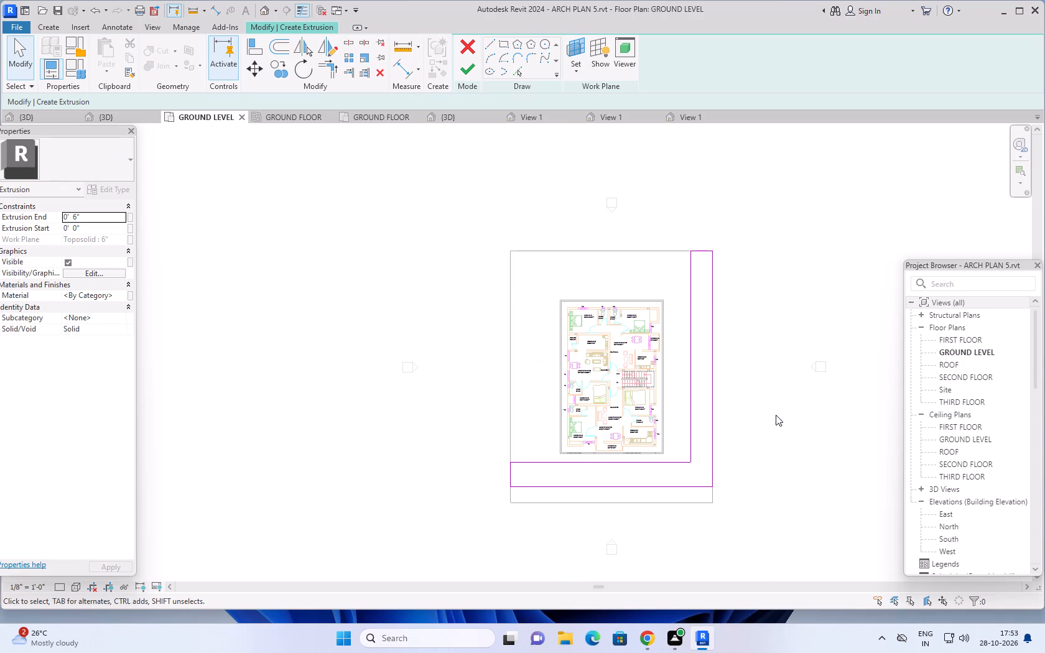
pyautogui.moveTo(774, 417); pyautogui.dragTo(773, 437, button='middle')
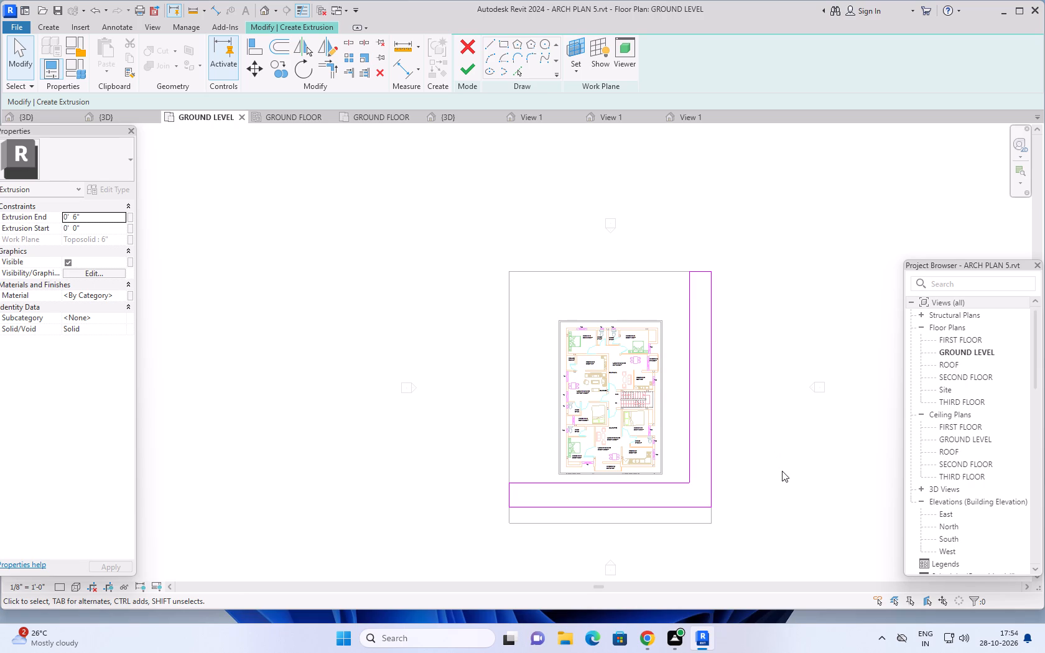
pyautogui.moveTo(779, 465); pyautogui.dragTo(758, 479, button='middle')
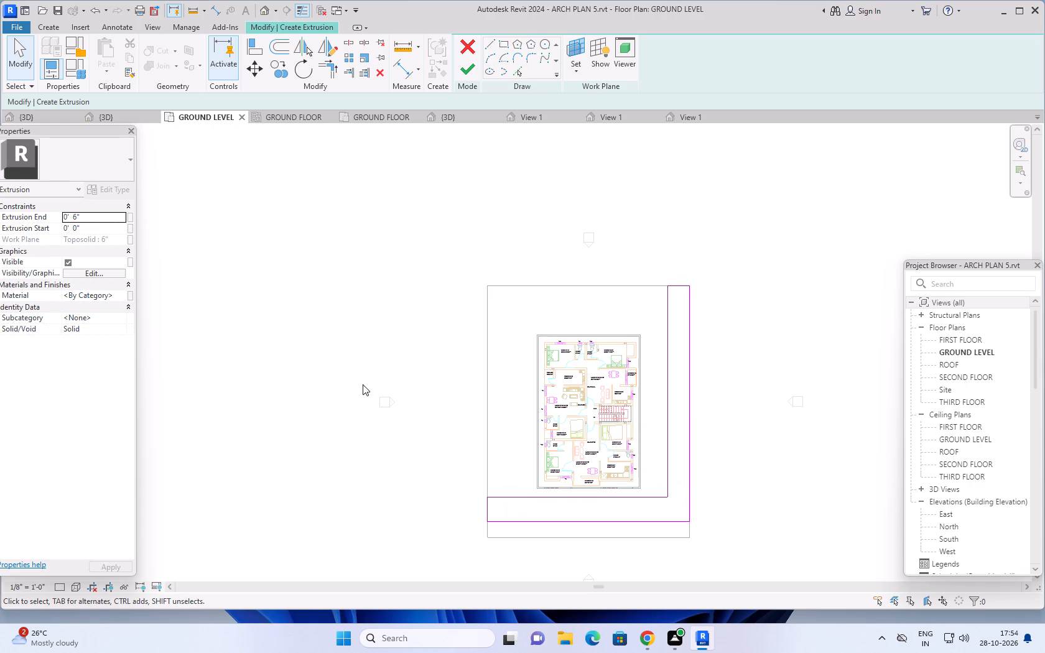
pyautogui.moveTo(360, 387); pyautogui.dragTo(360, 369, button='middle')
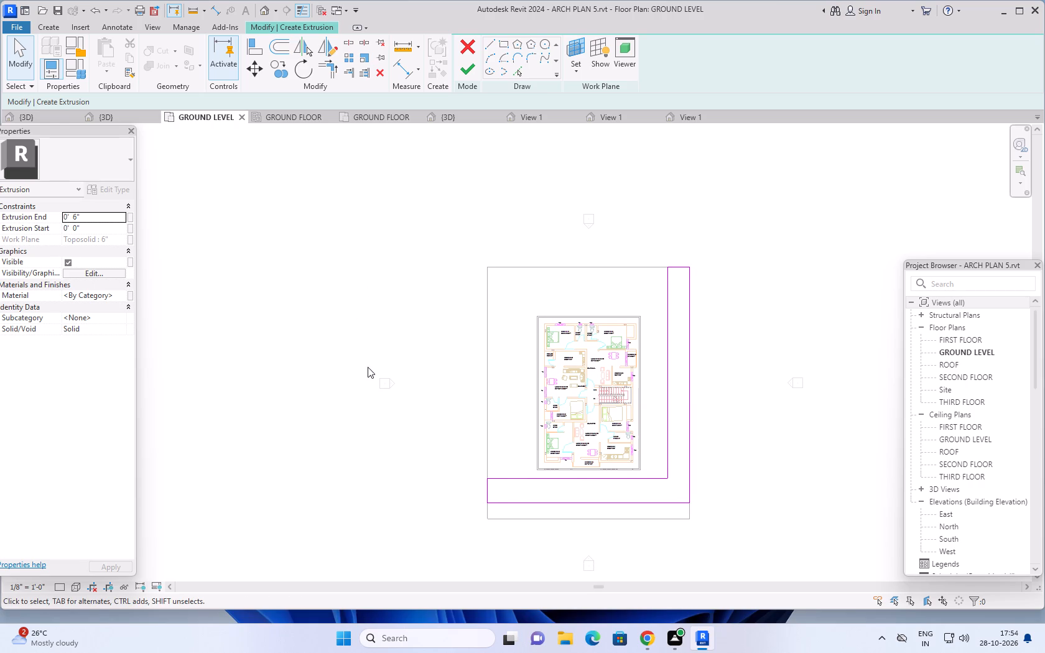
pyautogui.click(470, 70)
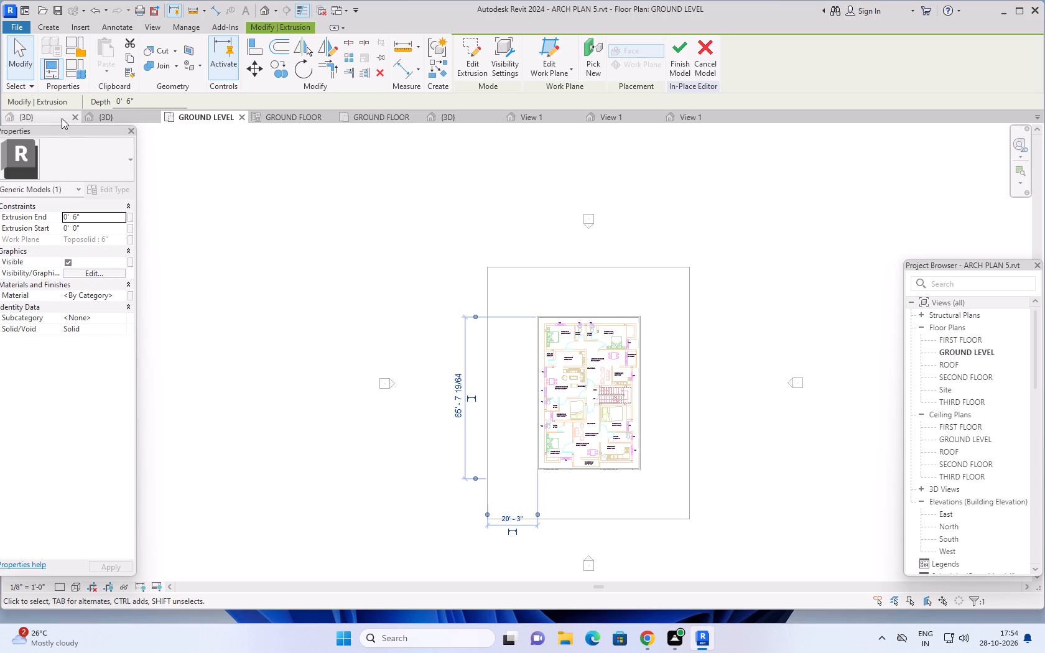
# Examine the L-shaped extrusion in 3D from several sides, including its thickness above the grass at the front-west corner.
pyautogui.click(108, 115)
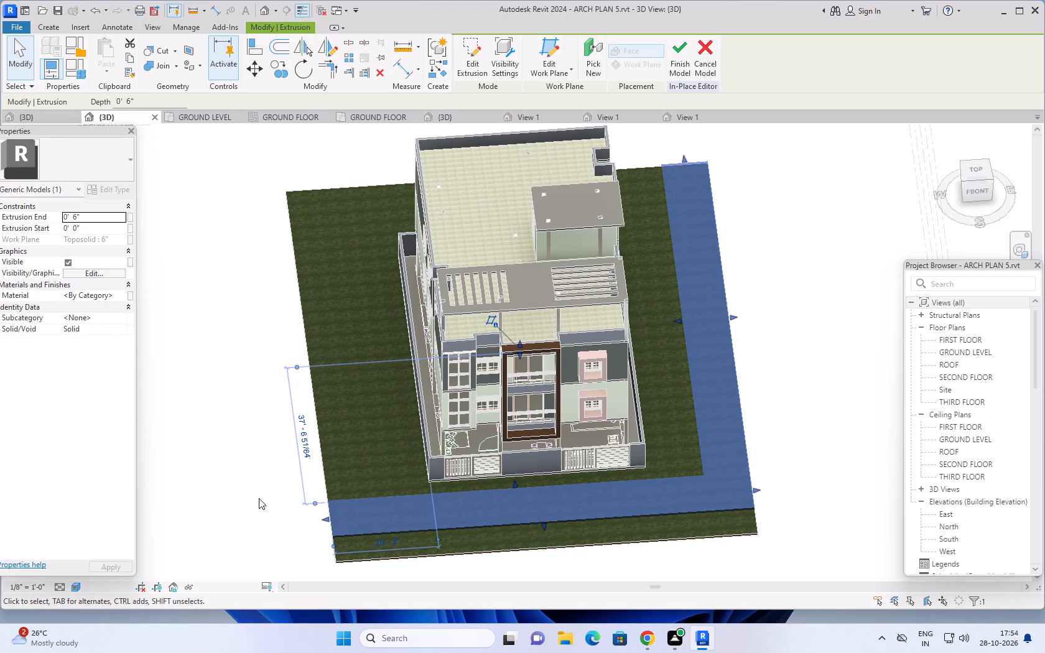
pyautogui.keyDown('shift'); pyautogui.moveTo(802, 467); pyautogui.dragTo(641, 475, button='middle'); pyautogui.keyUp('shift')
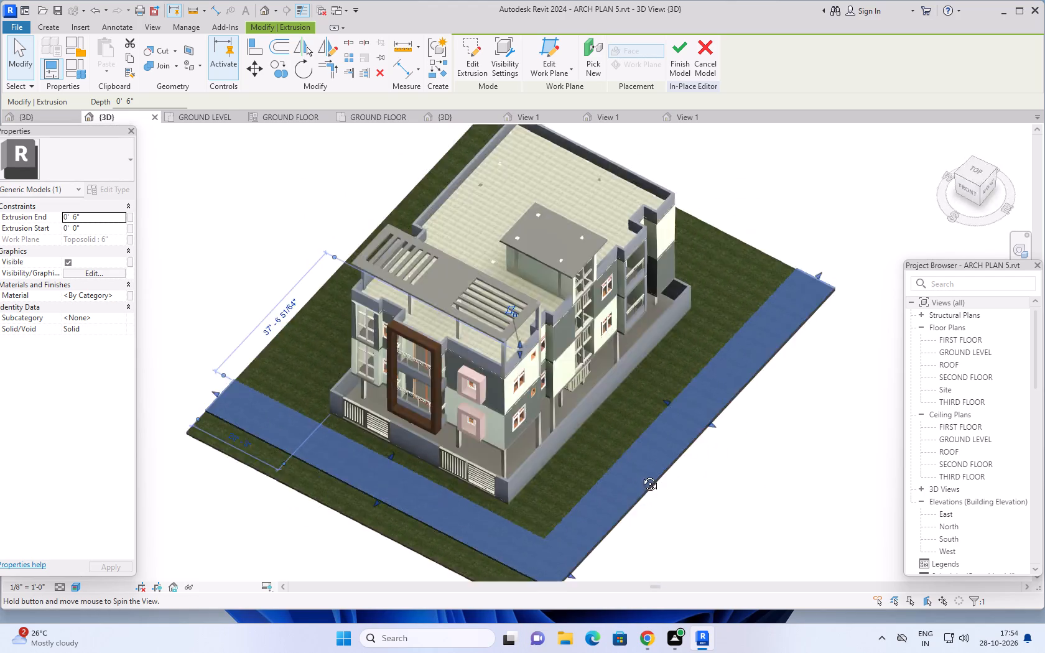
pyautogui.keyDown('shift'); pyautogui.moveTo(641, 475); pyautogui.dragTo(773, 382, button='middle'); pyautogui.keyUp('shift')
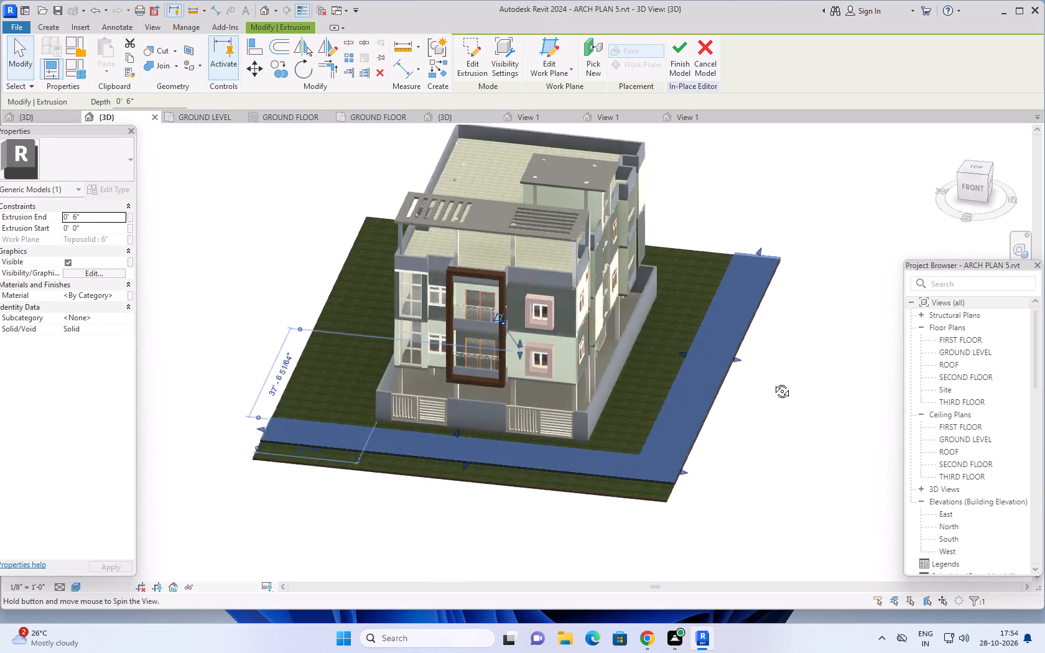
pyautogui.keyDown('shift'); pyautogui.moveTo(773, 382); pyautogui.dragTo(781, 405, button='middle'); pyautogui.keyUp('shift')
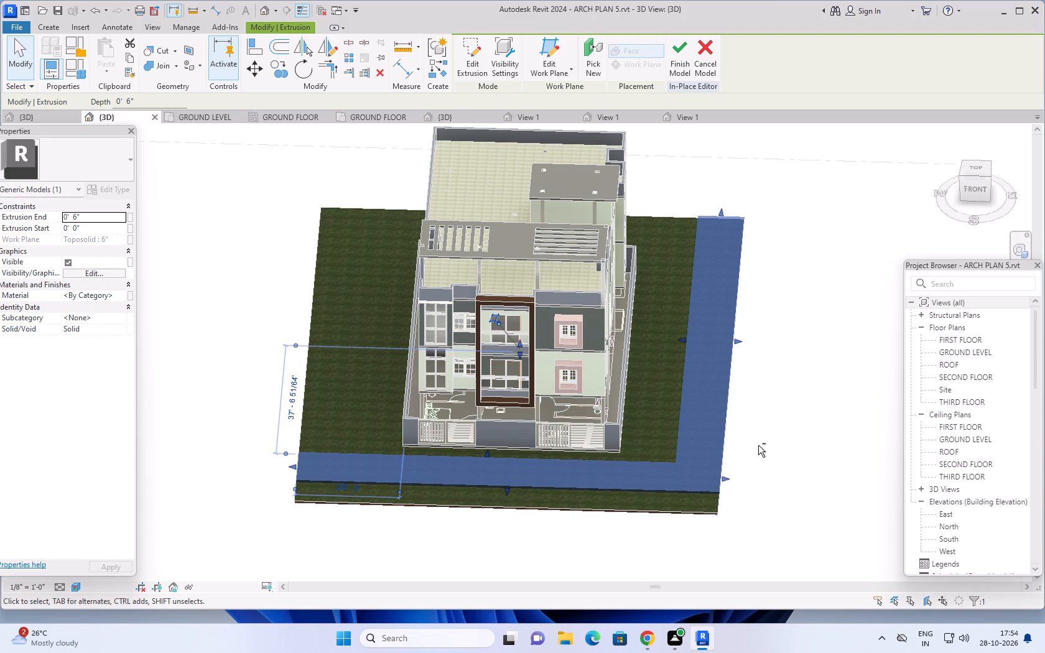
pyautogui.keyDown('shift'); pyautogui.moveTo(759, 447); pyautogui.dragTo(827, 405, button='middle'); pyautogui.keyUp('shift')
pyautogui.scroll(1, 284, 488)
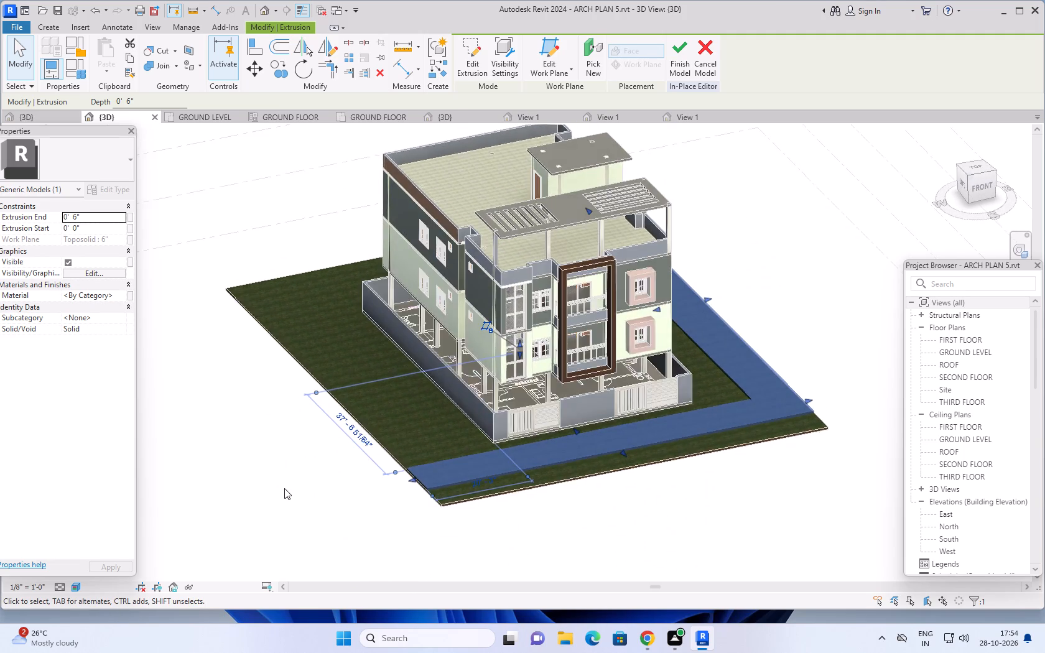
pyautogui.scroll(2, 284, 488)
pyautogui.keyDown('shift'); pyautogui.moveTo(462, 509); pyautogui.dragTo(467, 417, button='middle'); pyautogui.keyUp('shift')
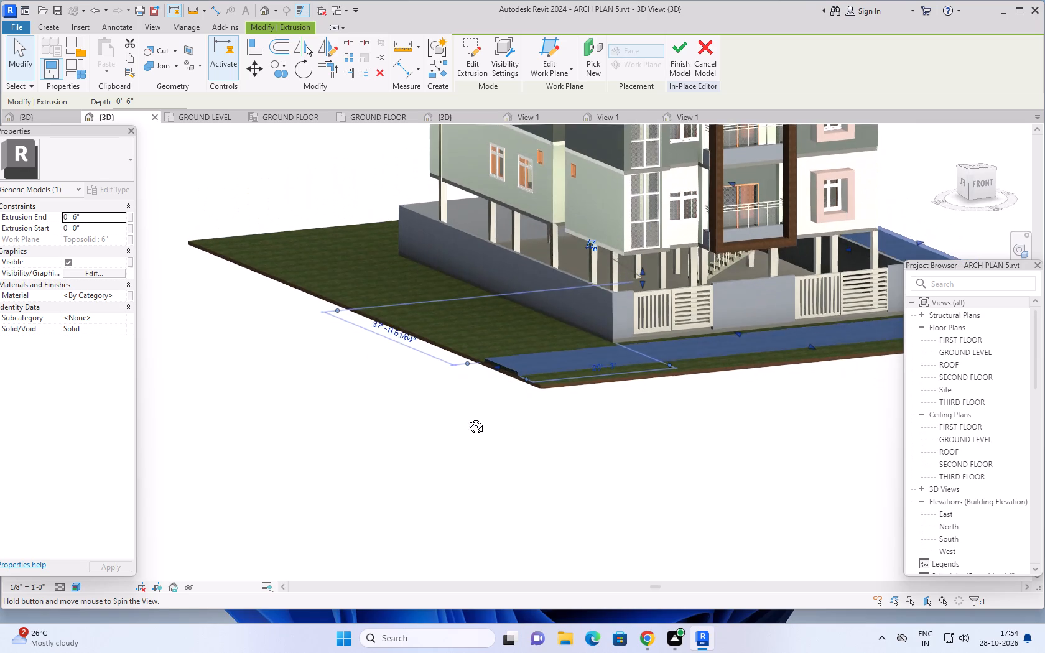
pyautogui.keyDown('shift'); pyautogui.moveTo(467, 417); pyautogui.dragTo(463, 391, button='middle'); pyautogui.keyUp('shift')
pyautogui.scroll(6, 483, 341)
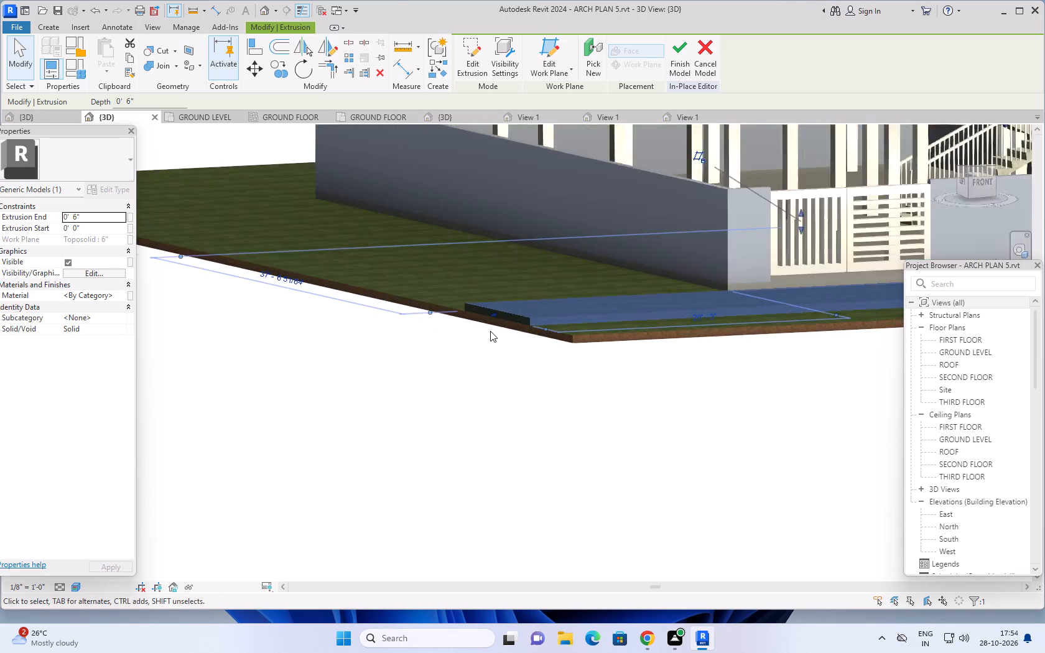
pyautogui.scroll(1, 490, 331)
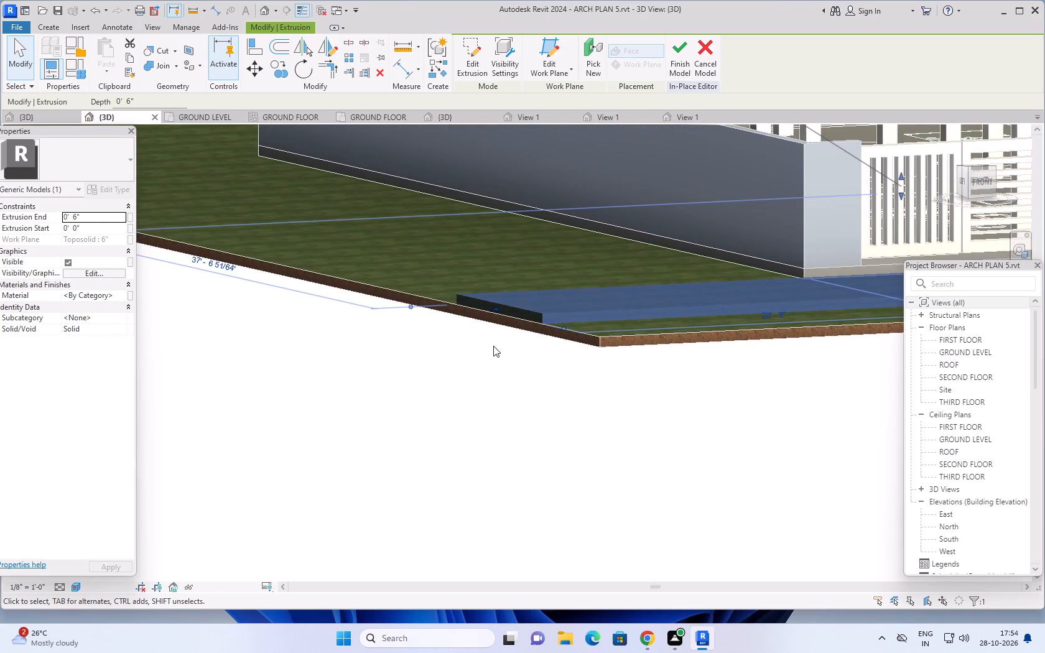
pyautogui.scroll(-8, 493, 346)
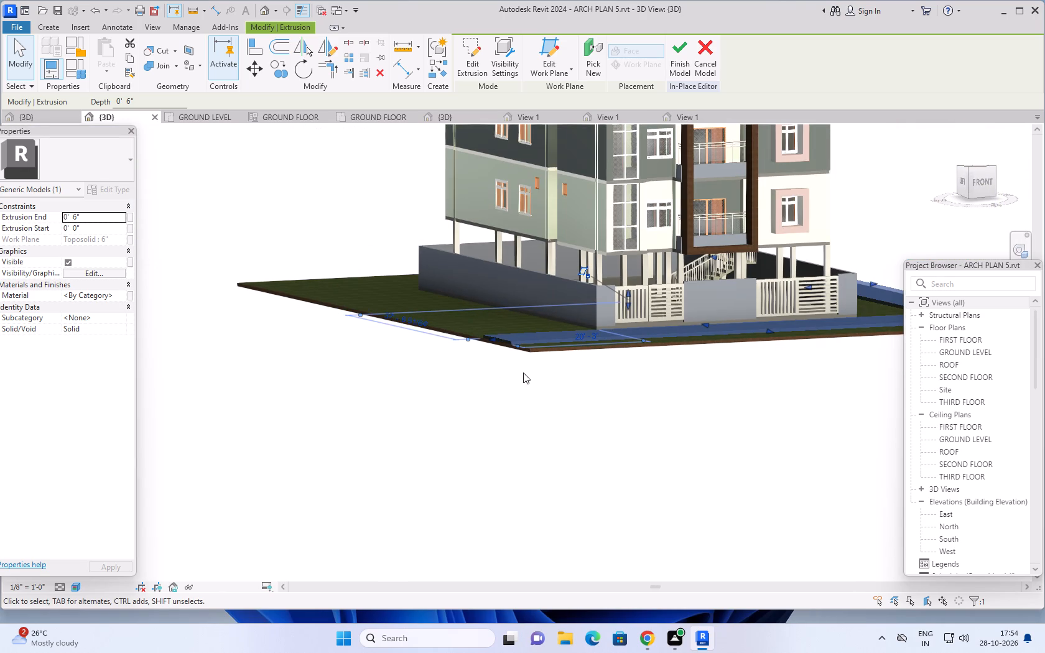
# Set the L-shaped extrusion's end to 2".
pyautogui.click(91, 218)
pyautogui.press('2')
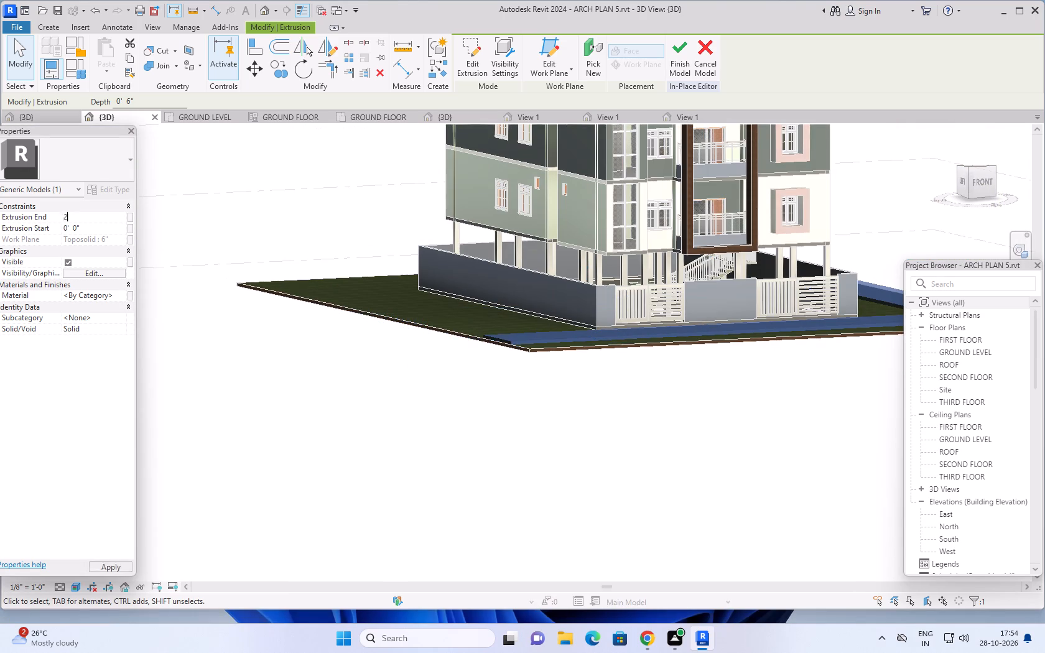
pyautogui.hotkey('shift', '"')
pyautogui.press('Return')
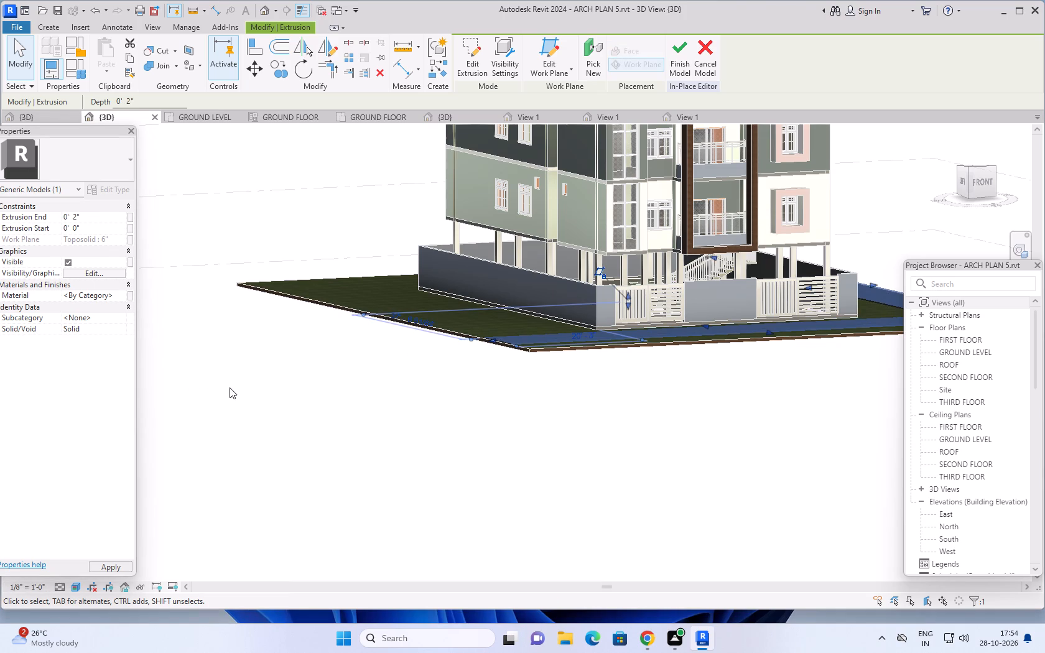
# Finish the in-place model containing the L-shaped extrusion.
pyautogui.keyDown('shift'); pyautogui.moveTo(531, 417); pyautogui.dragTo(463, 494, button='middle'); pyautogui.keyUp('shift')
pyautogui.keyDown('shift'); pyautogui.scroll(-1, 519, 431); pyautogui.keyUp('shift')
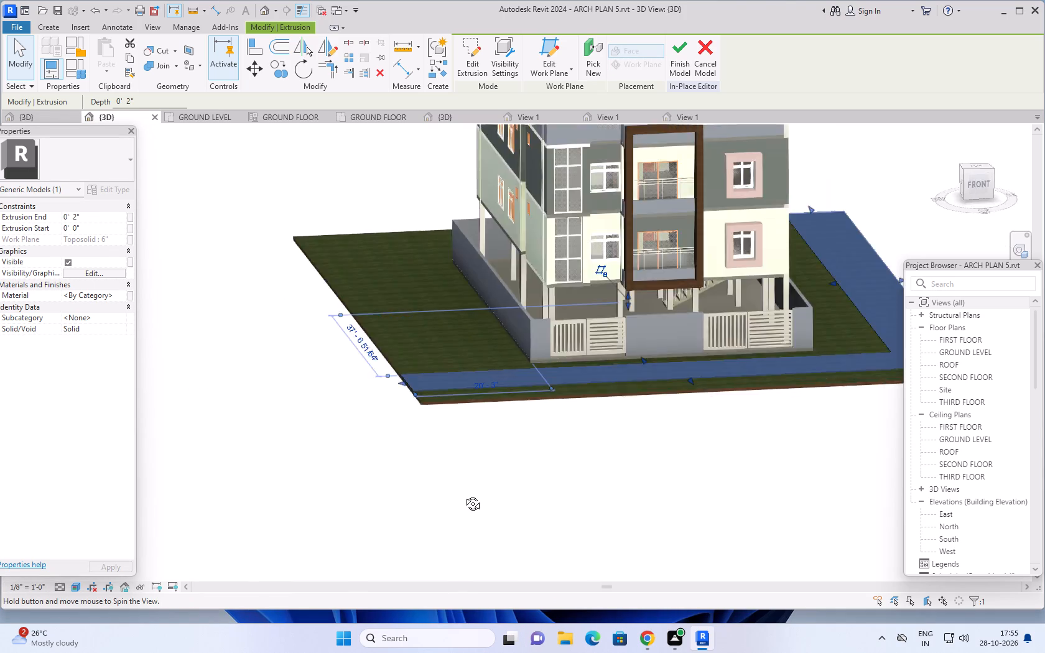
pyautogui.keyDown('shift'); pyautogui.moveTo(463, 494); pyautogui.dragTo(467, 518, button='middle'); pyautogui.keyUp('shift')
pyautogui.click(680, 46)
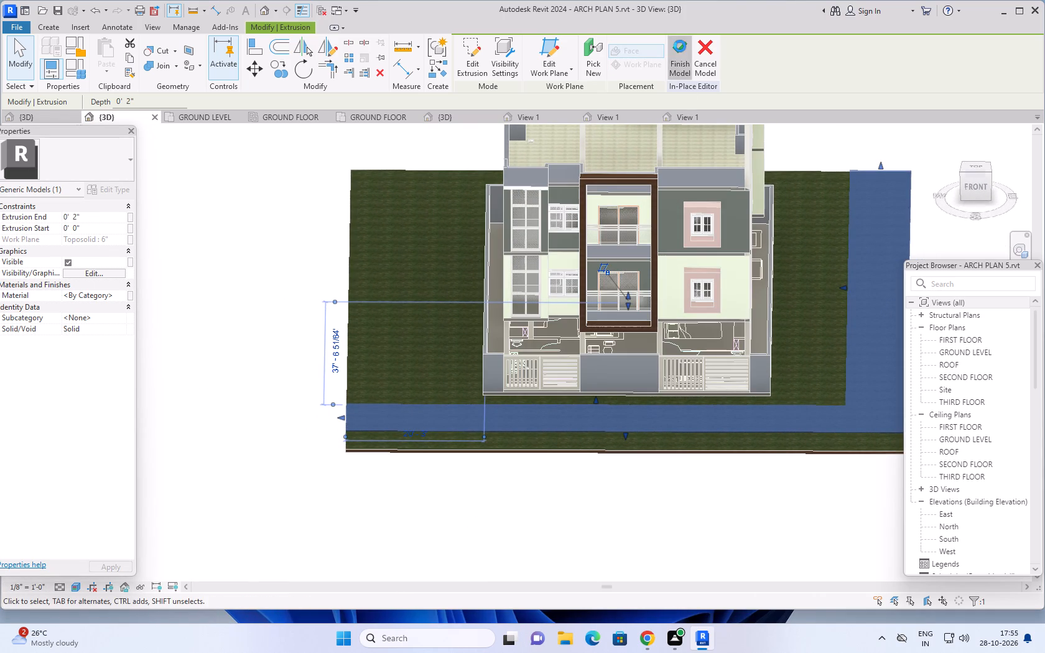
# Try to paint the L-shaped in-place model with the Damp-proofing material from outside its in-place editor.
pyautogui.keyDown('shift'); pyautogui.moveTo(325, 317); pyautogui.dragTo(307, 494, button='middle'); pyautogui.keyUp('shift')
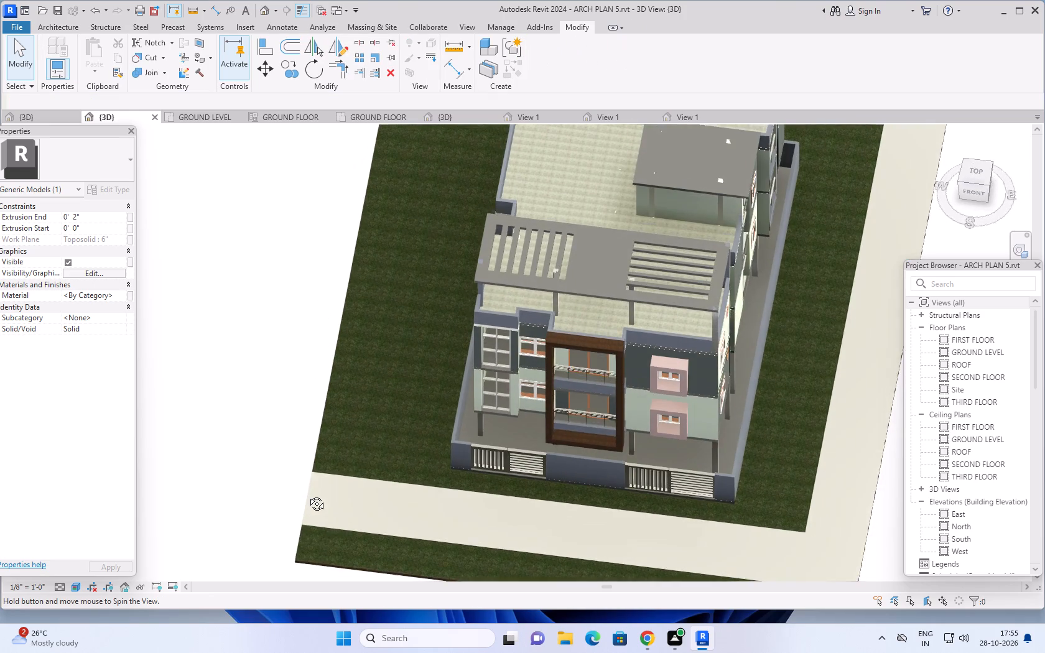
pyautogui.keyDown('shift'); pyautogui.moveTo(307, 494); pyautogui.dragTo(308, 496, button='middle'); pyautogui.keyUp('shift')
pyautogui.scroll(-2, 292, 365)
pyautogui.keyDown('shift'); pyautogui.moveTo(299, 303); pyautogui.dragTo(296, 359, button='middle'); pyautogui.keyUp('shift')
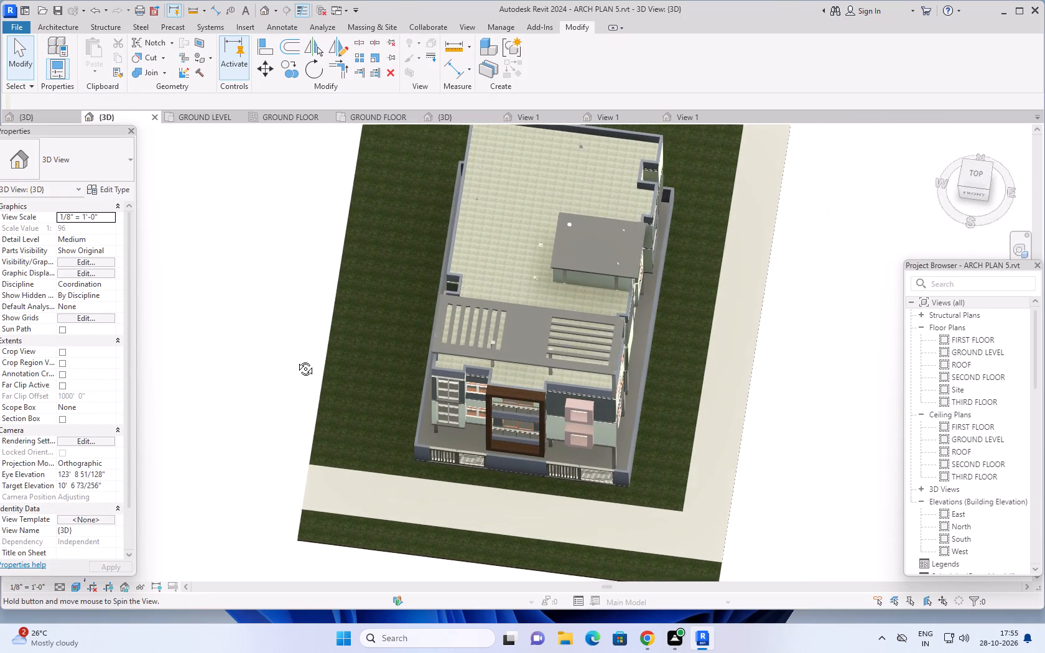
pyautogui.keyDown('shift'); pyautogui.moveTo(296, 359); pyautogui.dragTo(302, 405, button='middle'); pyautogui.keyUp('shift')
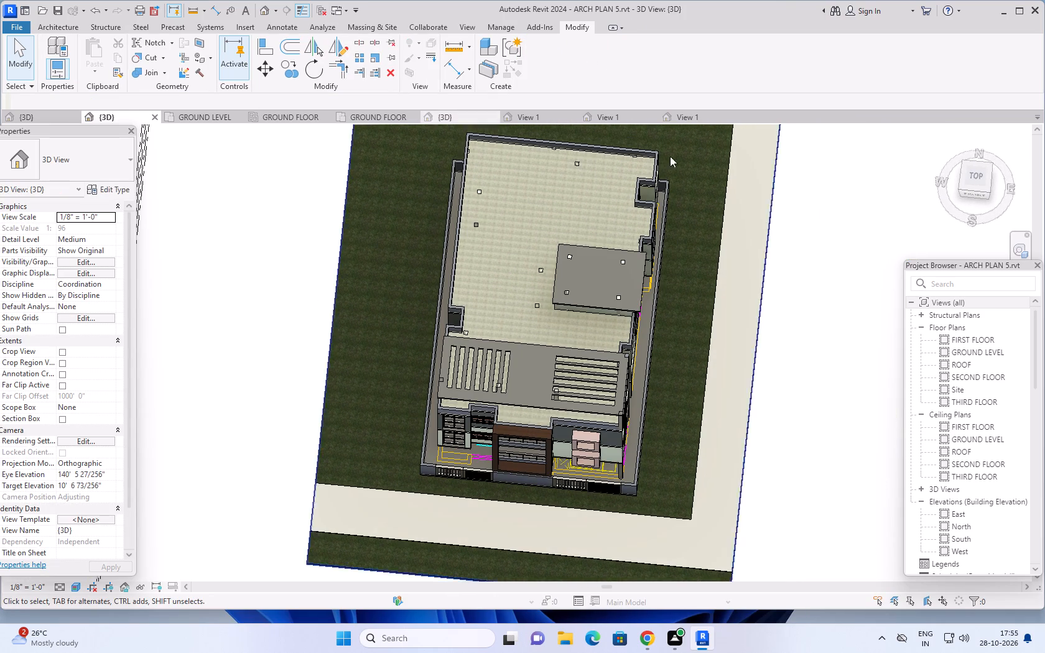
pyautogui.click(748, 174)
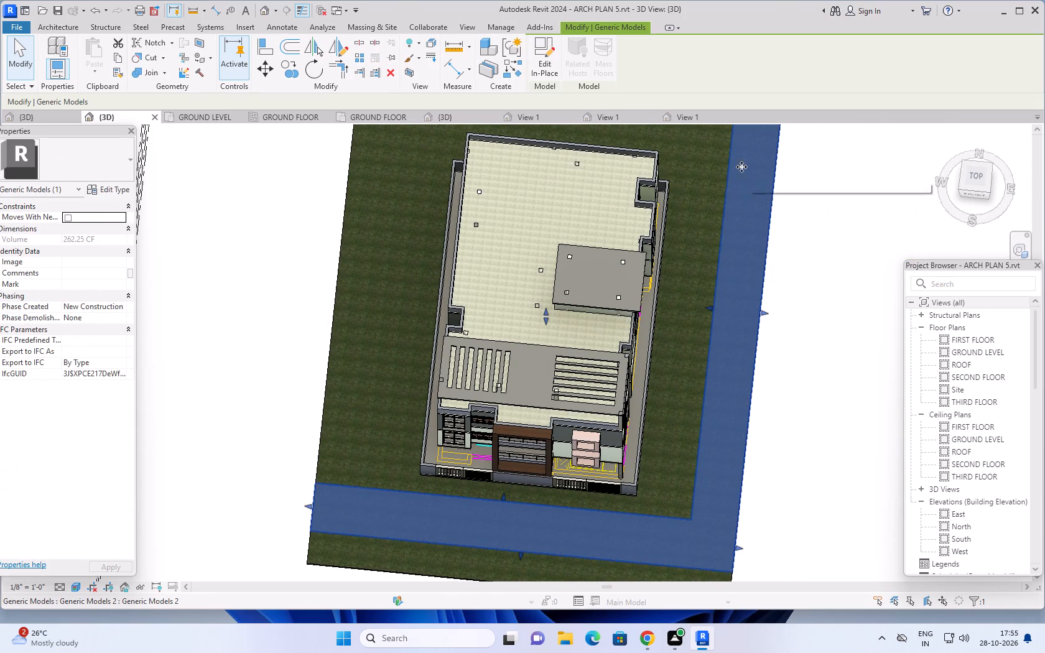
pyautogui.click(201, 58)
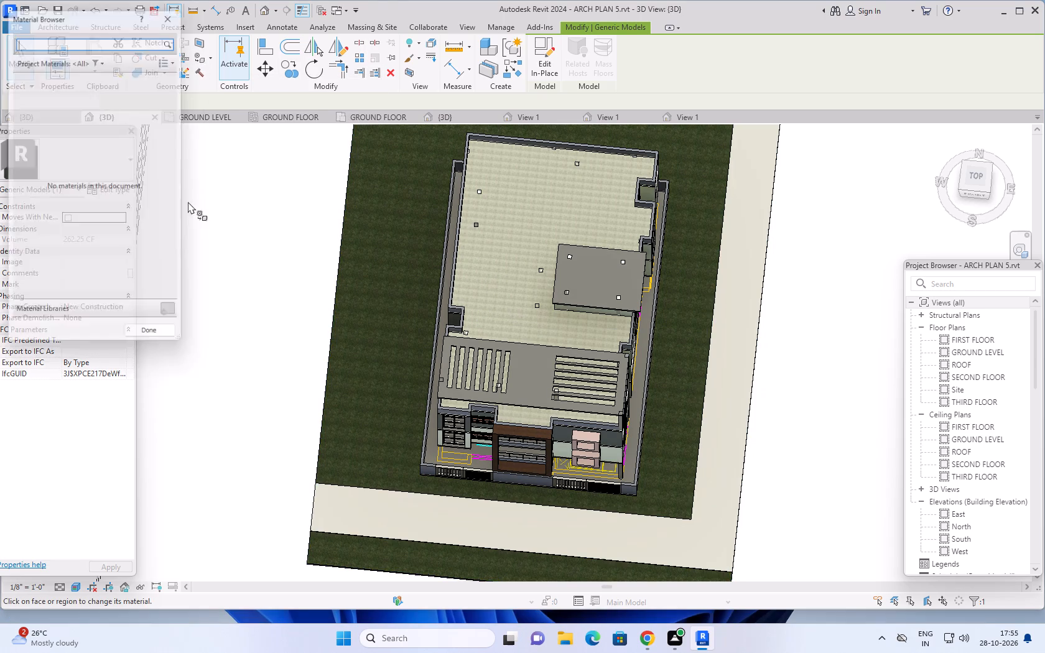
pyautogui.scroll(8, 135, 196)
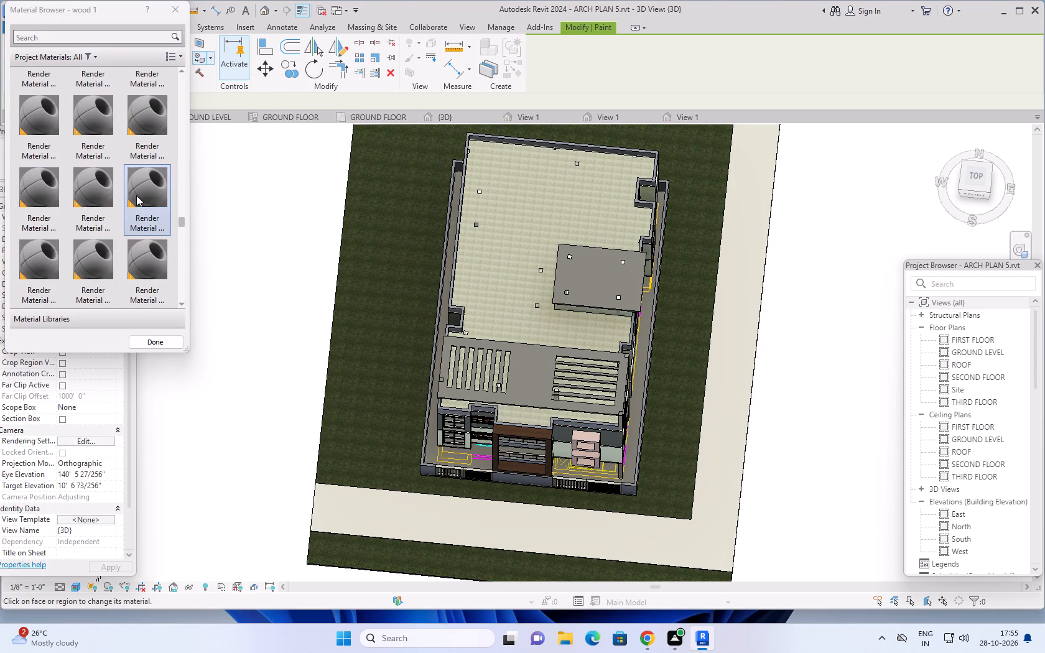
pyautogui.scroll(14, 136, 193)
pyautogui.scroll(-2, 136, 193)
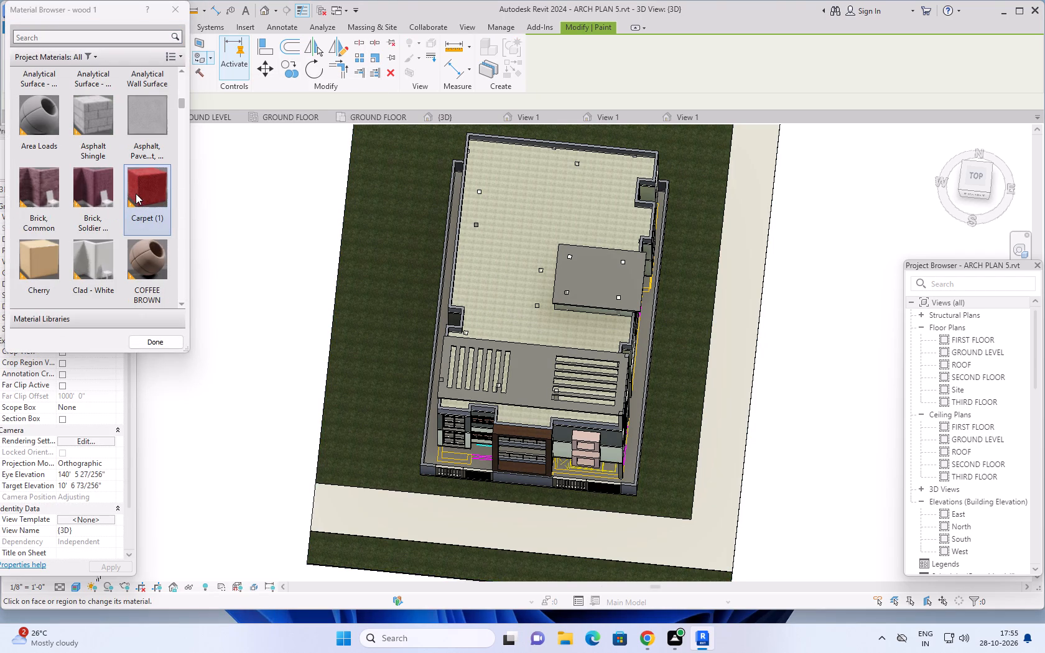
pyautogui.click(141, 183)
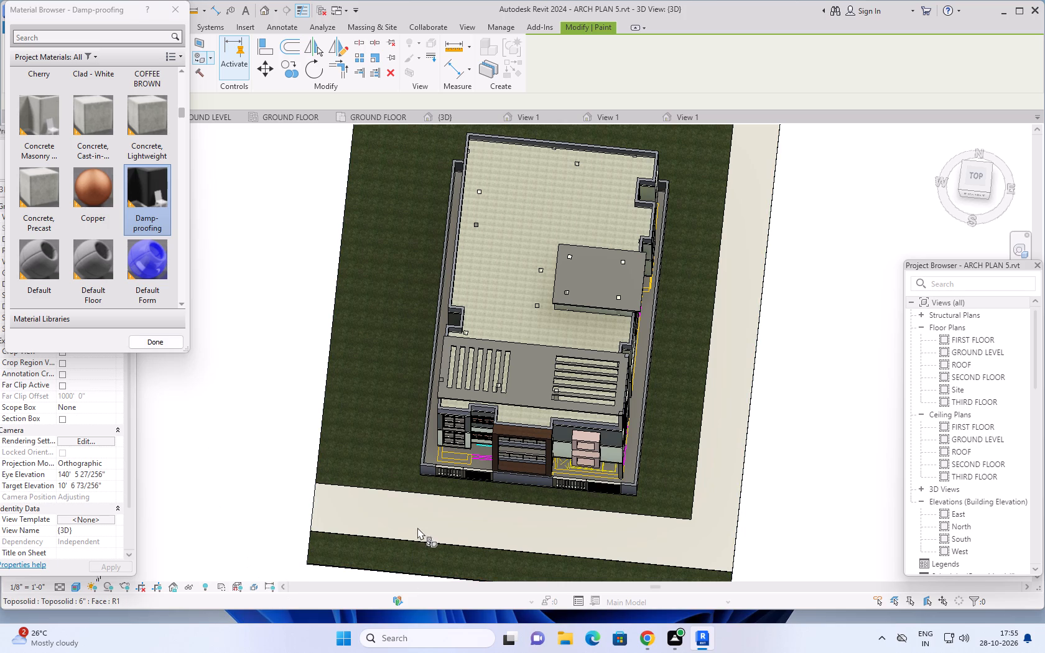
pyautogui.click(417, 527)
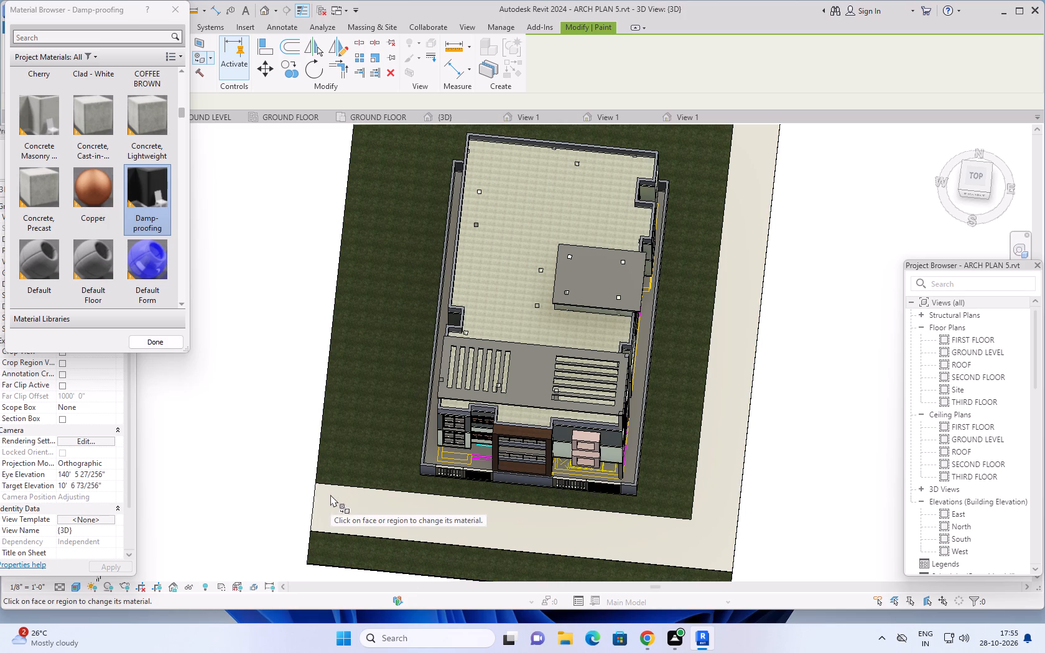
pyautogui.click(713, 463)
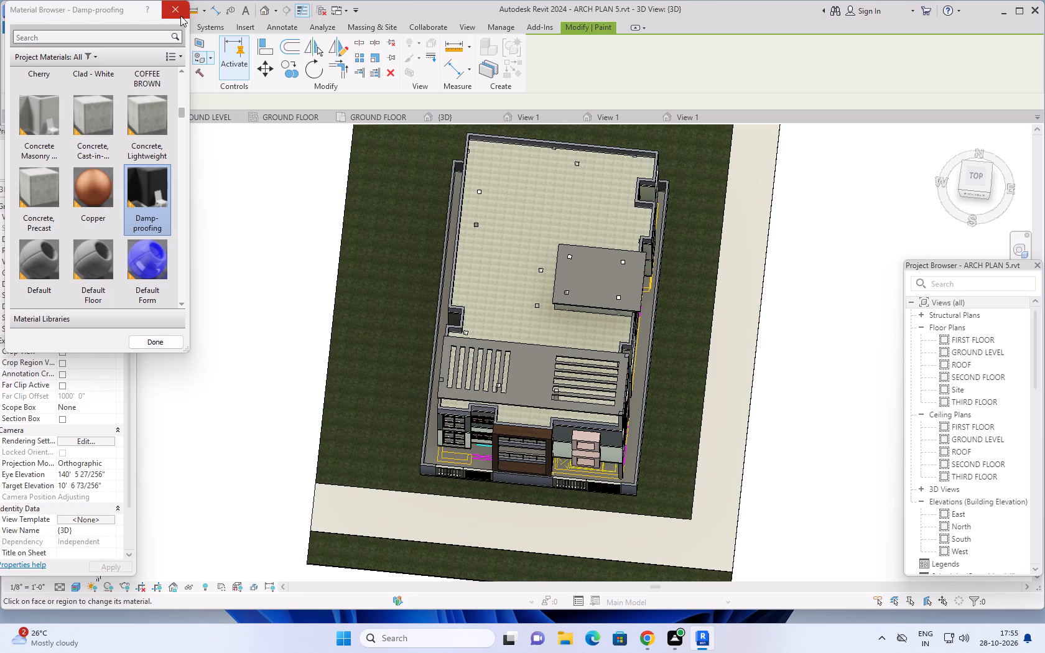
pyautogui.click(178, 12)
# Reopen the L-shaped model for in-place editing and paint the extrusion's top face with the Damp-proofing material.
pyautogui.click(745, 275)
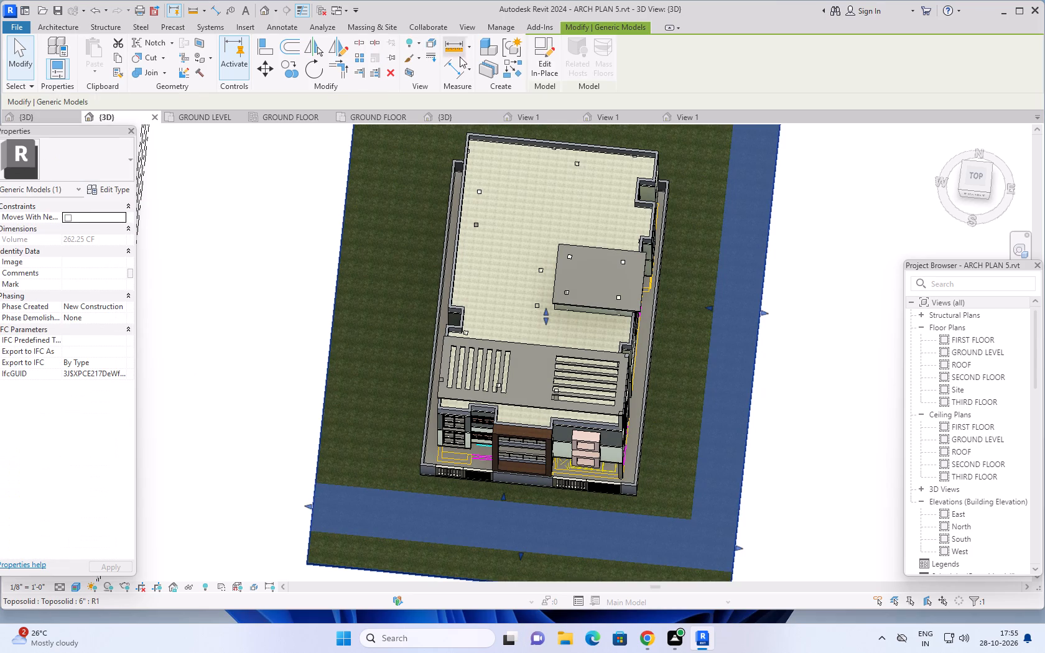
pyautogui.click(547, 60)
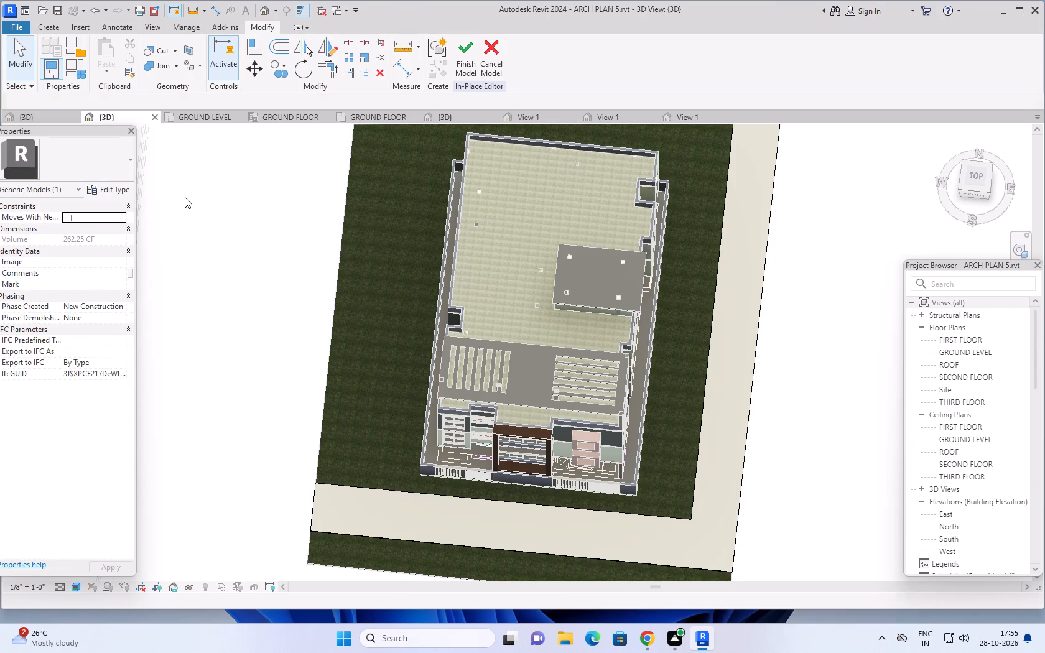
pyautogui.click(190, 67)
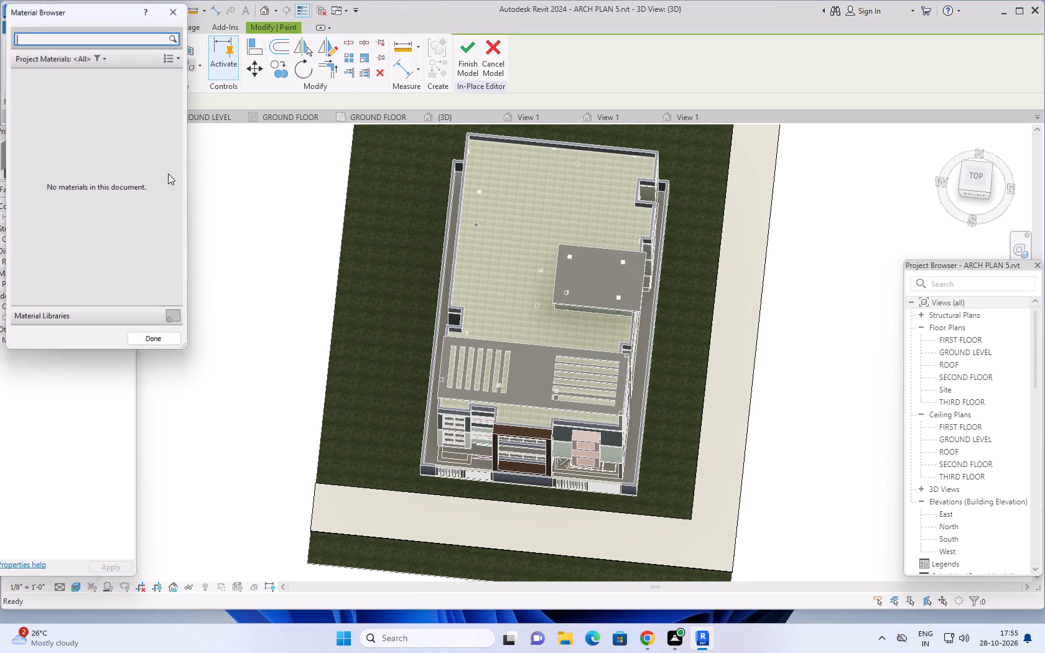
pyautogui.scroll(7, 146, 178)
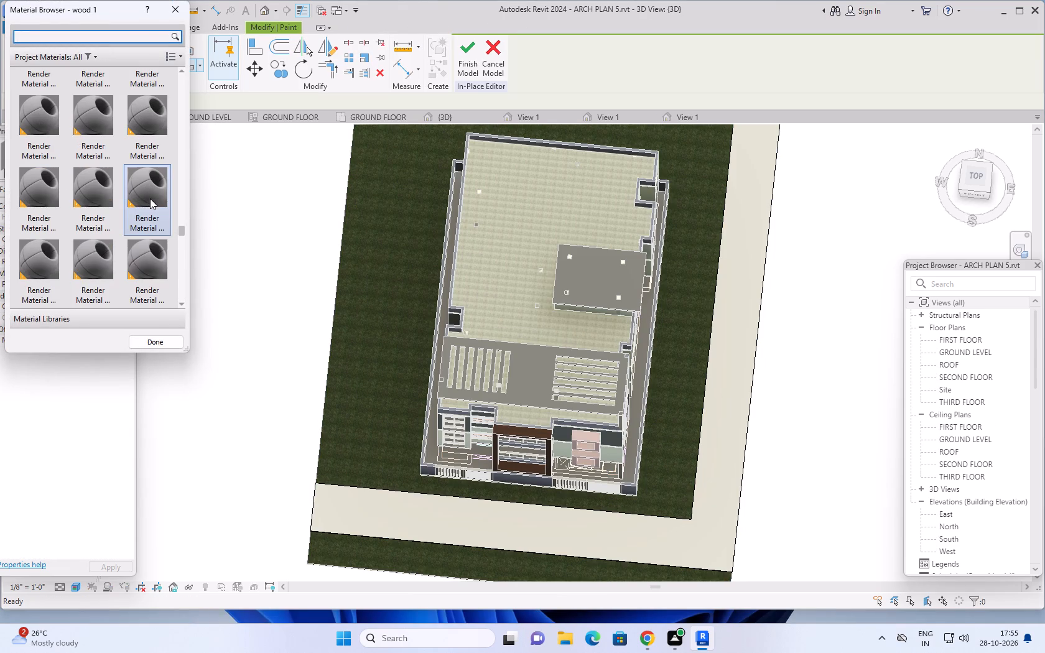
pyautogui.scroll(11, 150, 198)
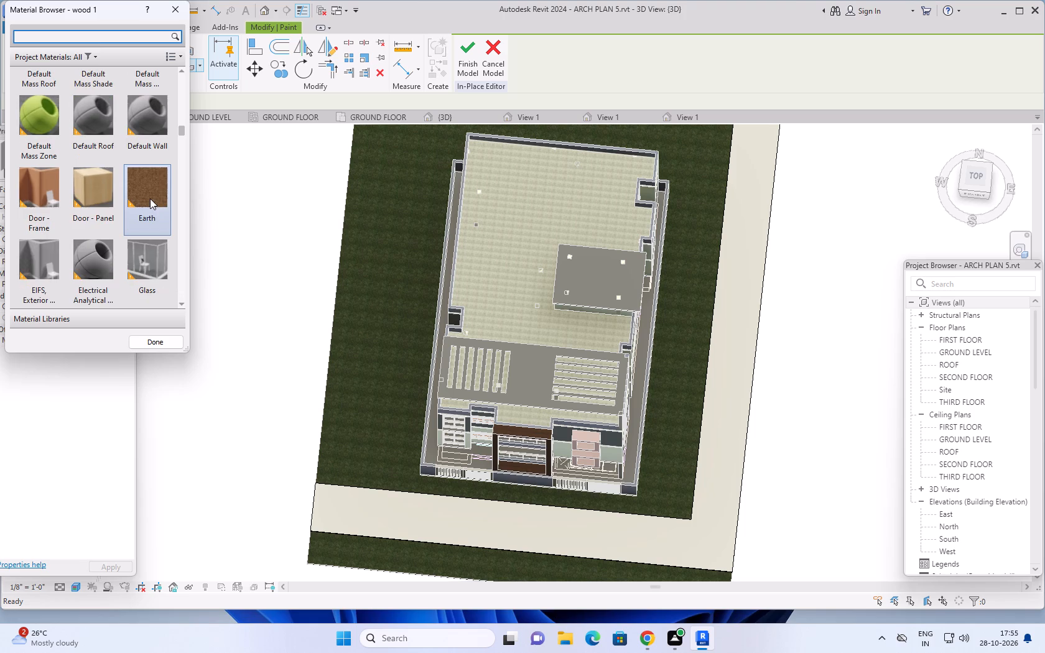
pyautogui.scroll(2, 152, 193)
pyautogui.click(149, 177)
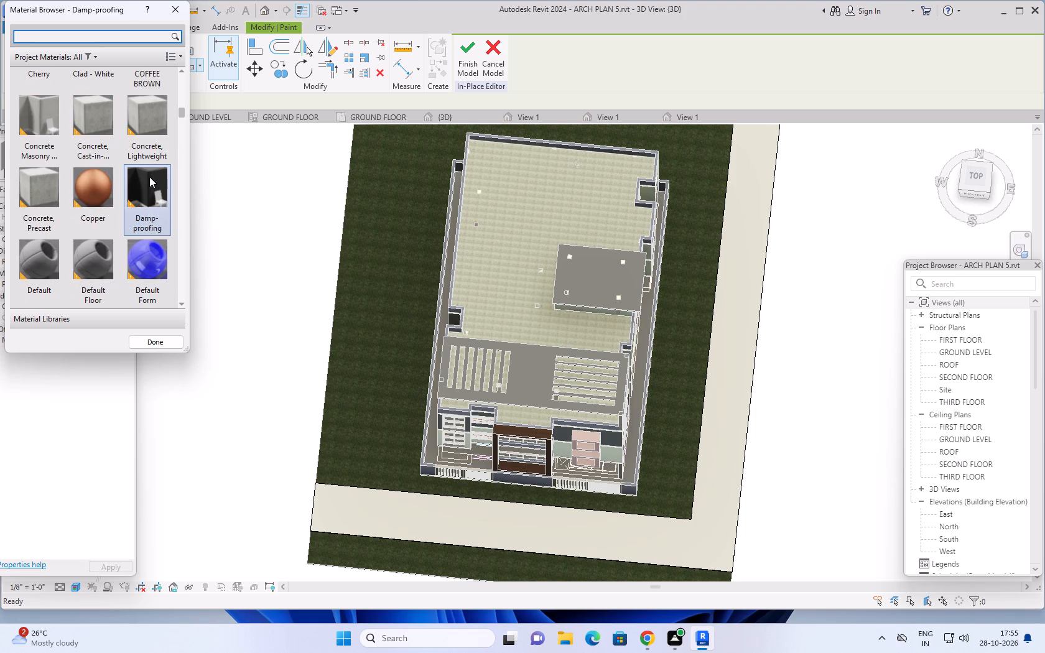
pyautogui.click(385, 507)
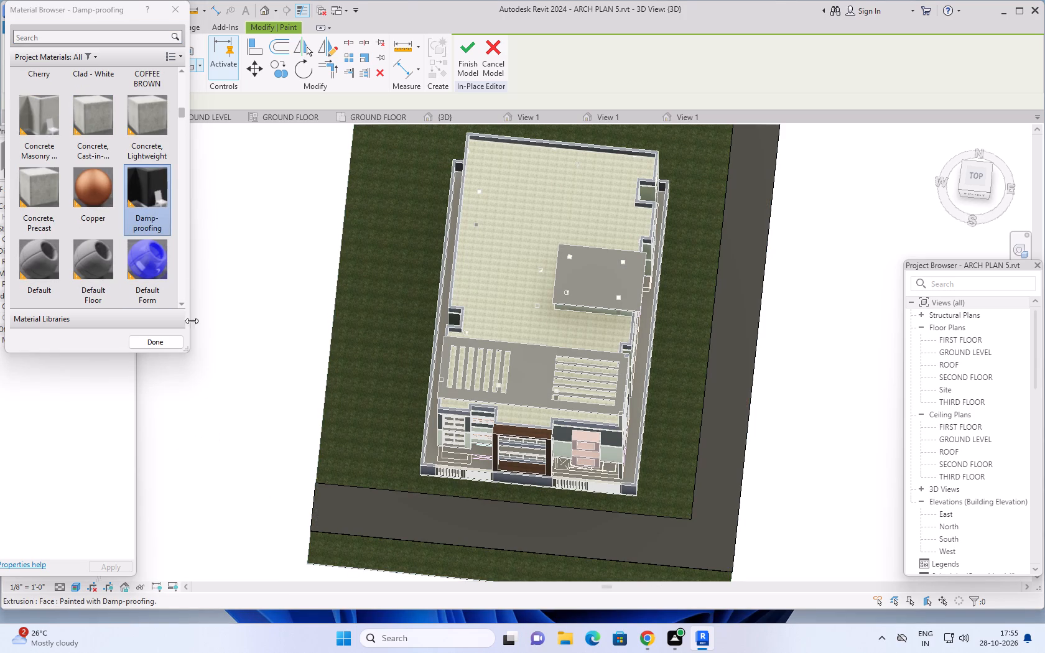
pyautogui.click(182, 9)
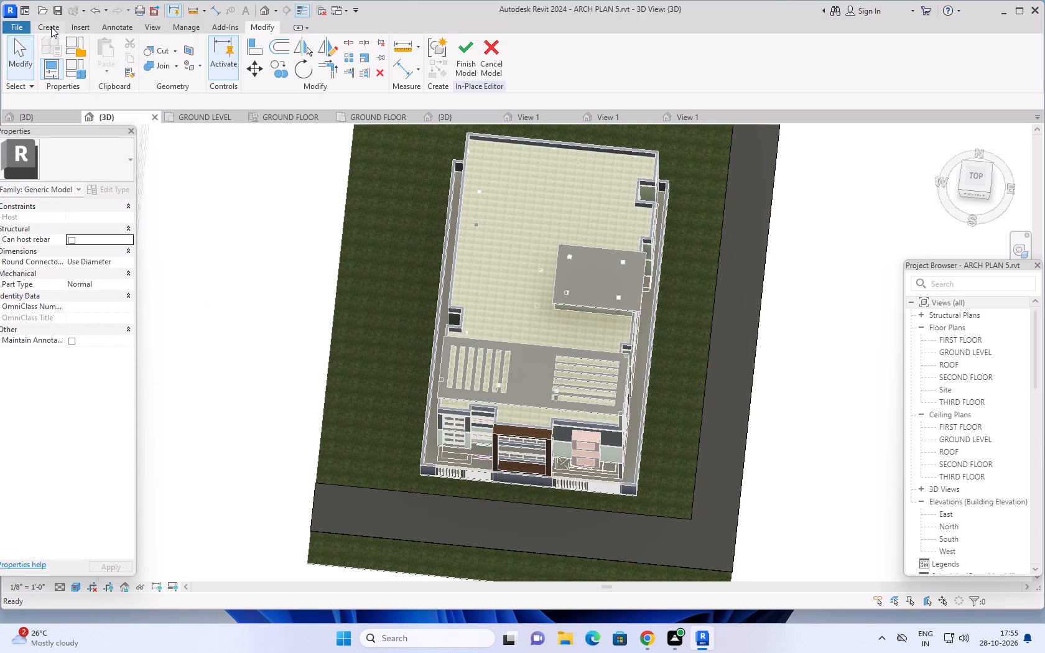
# Start a new extrusion in the in-place model and set its work plane to the top face of the dark L-shaped extrusion.
pyautogui.click(51, 27)
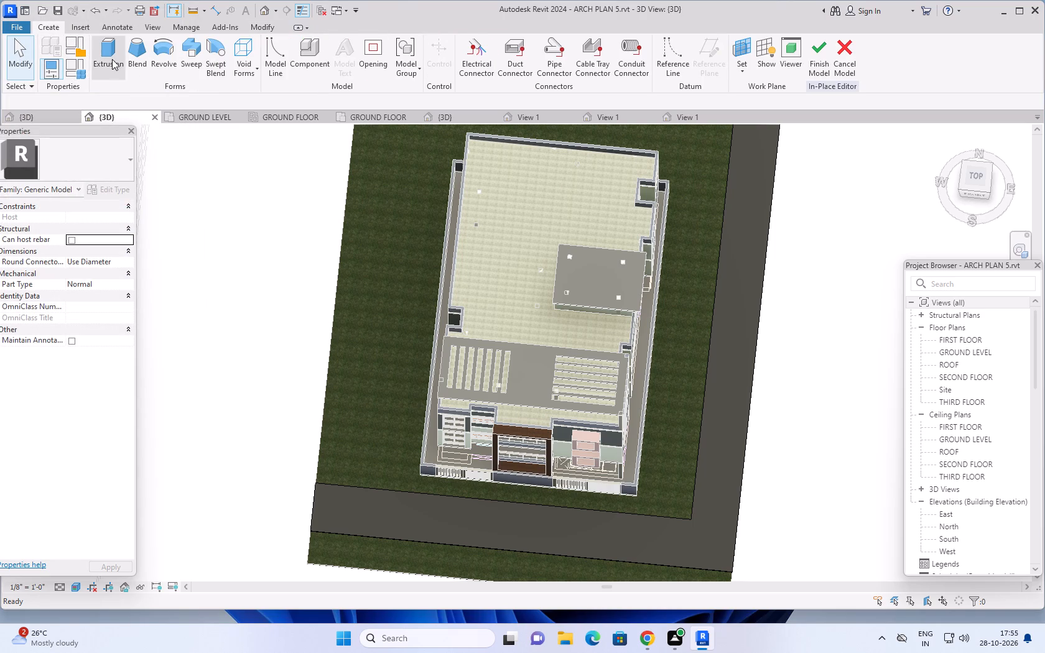
pyautogui.click(112, 59)
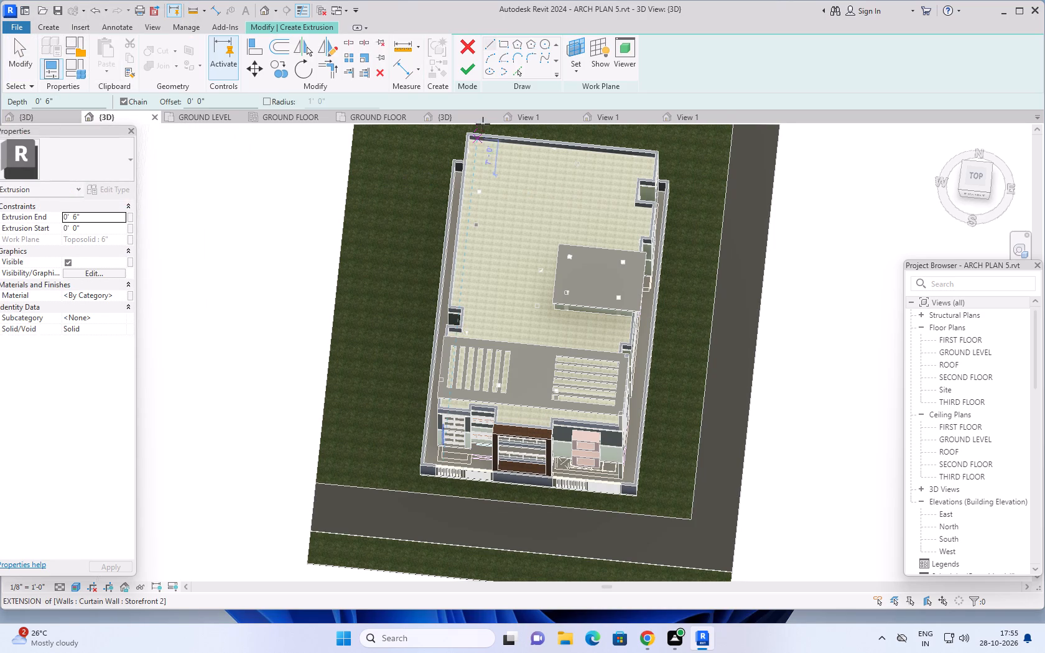
pyautogui.click(503, 45)
pyautogui.scroll(1, 337, 504)
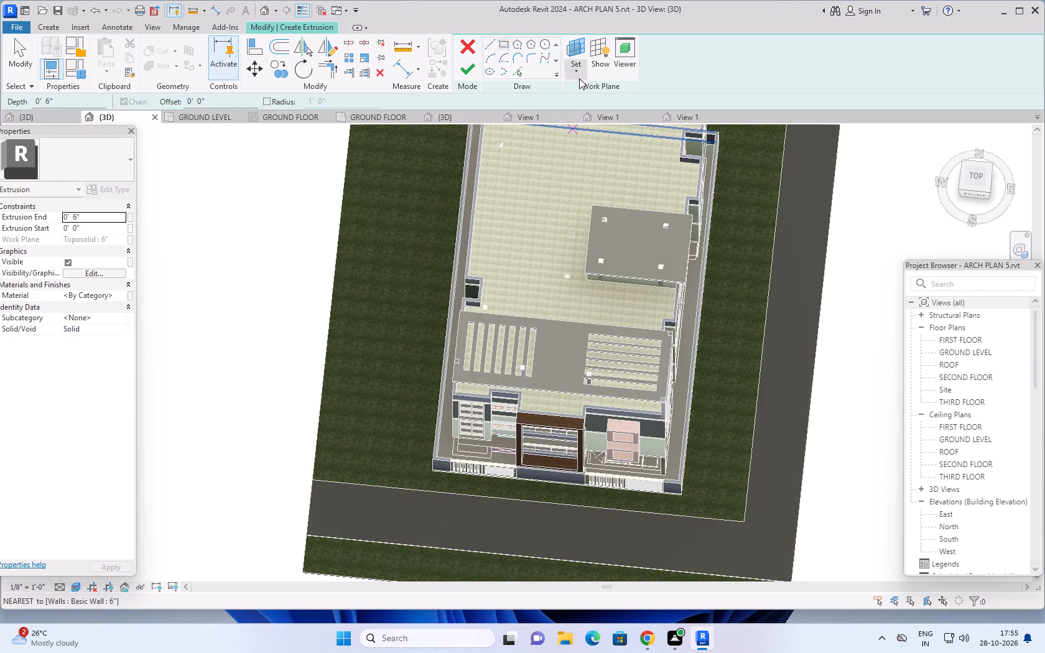
pyautogui.click(579, 73)
pyautogui.click(597, 110)
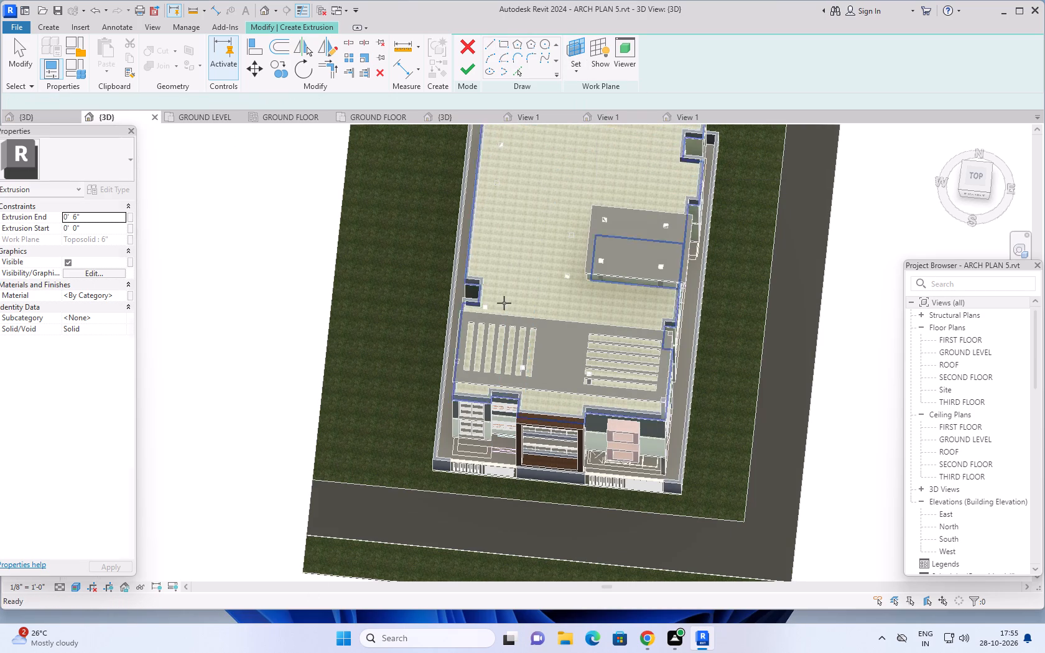
pyautogui.click(375, 524)
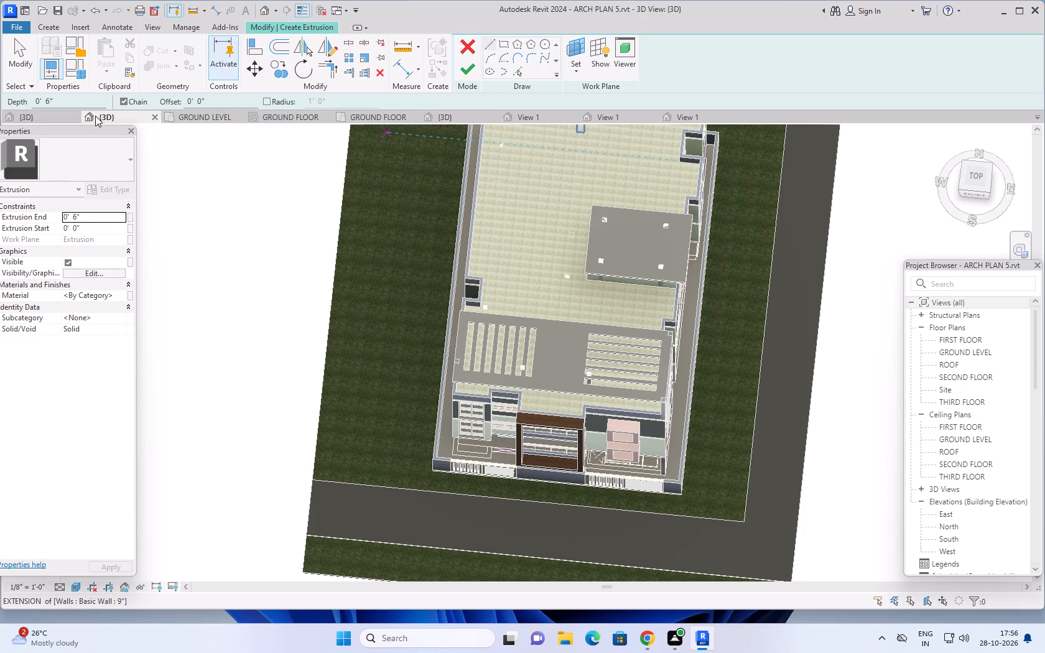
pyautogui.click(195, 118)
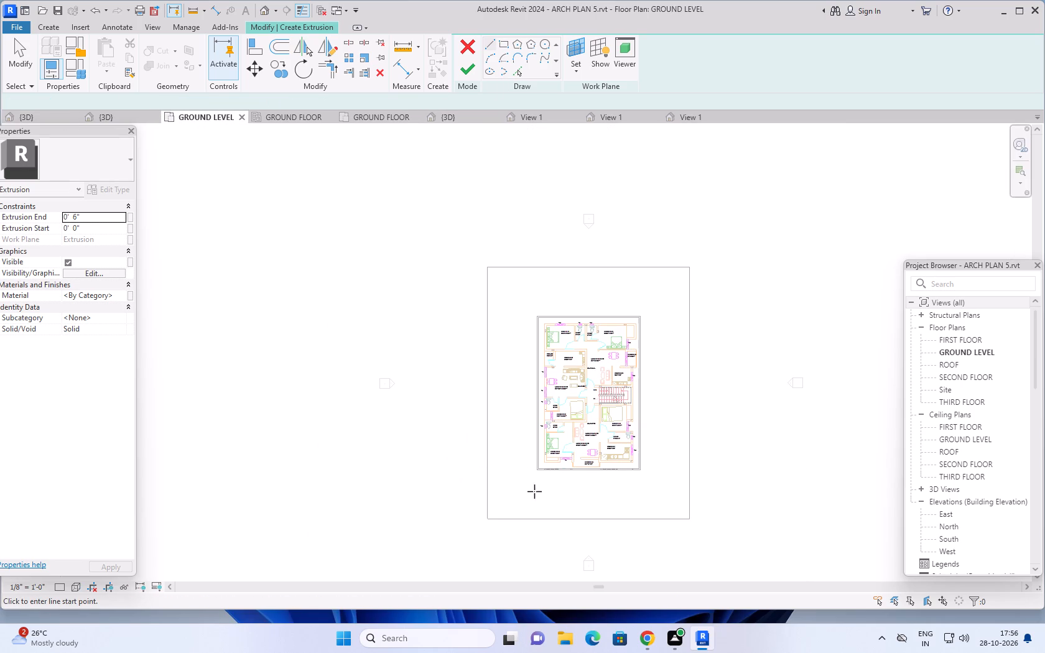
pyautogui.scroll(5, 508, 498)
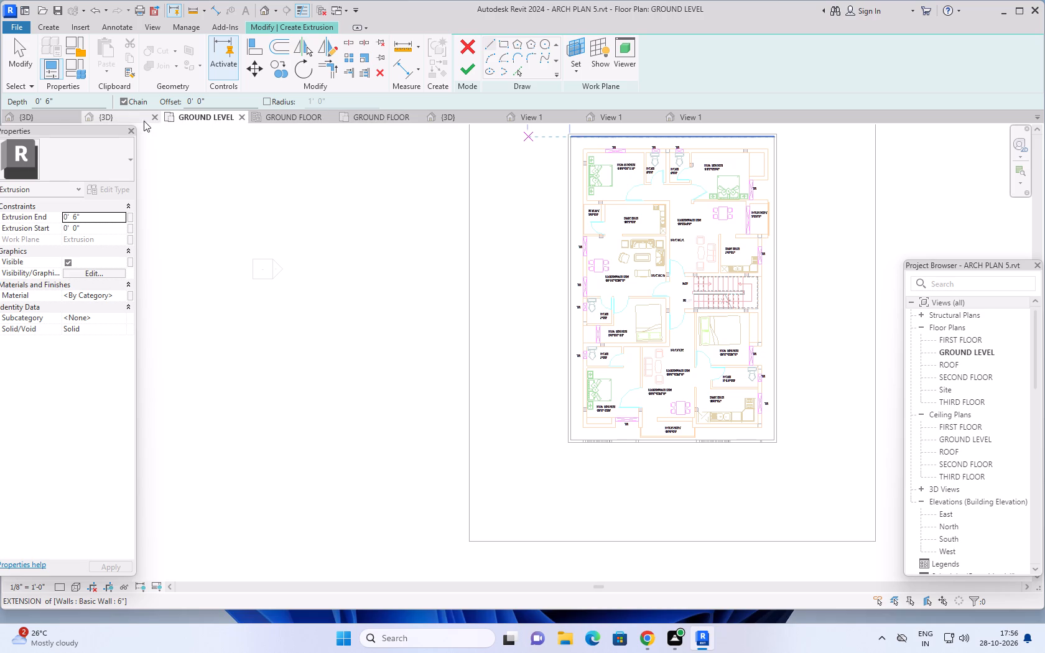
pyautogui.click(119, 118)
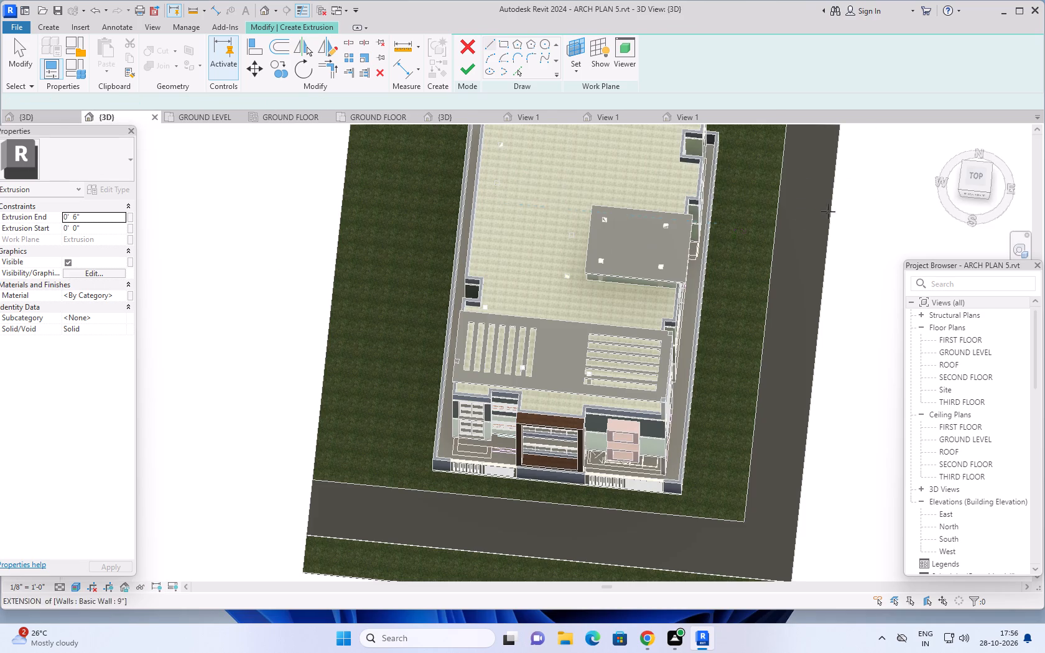
# Orient the 3D view to the top for sketching the new extrusion on the L-shaped surface.
pyautogui.click(976, 177)
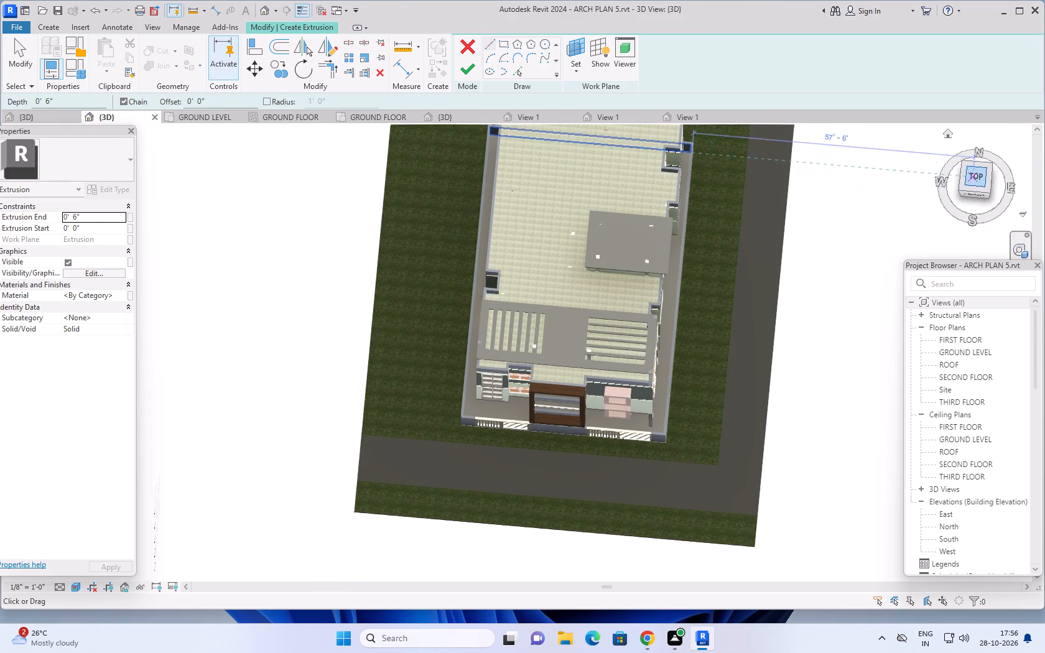
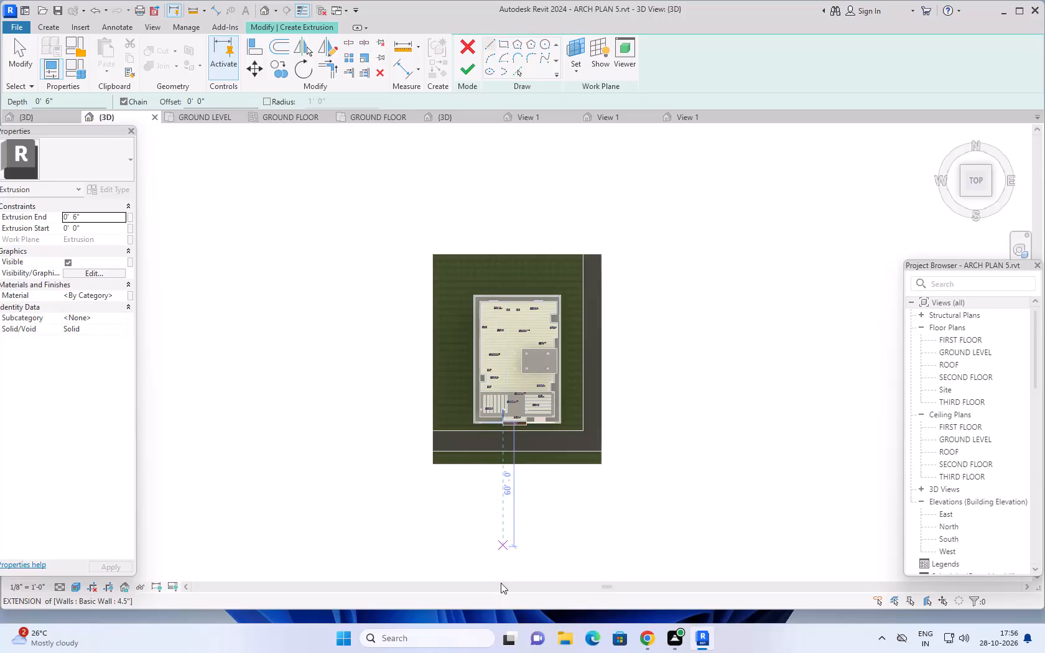
# Sketch a narrow rectangle about 1'-0" wide, running lengthwise near the west end of the dark strip south of the building.
pyautogui.scroll(9, 453, 442)
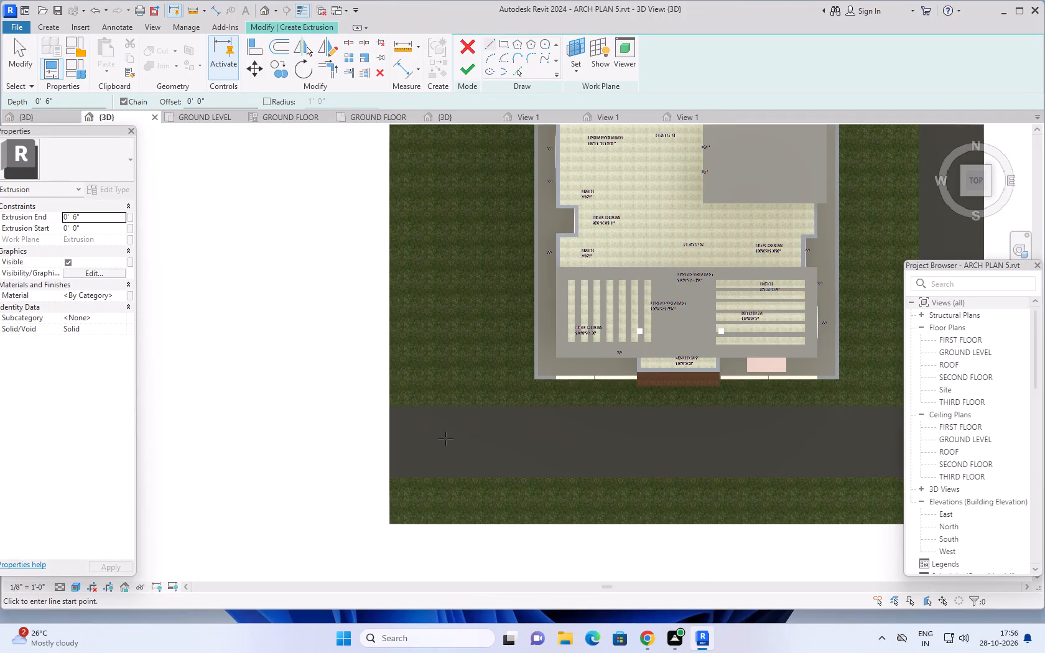
pyautogui.scroll(3, 445, 438)
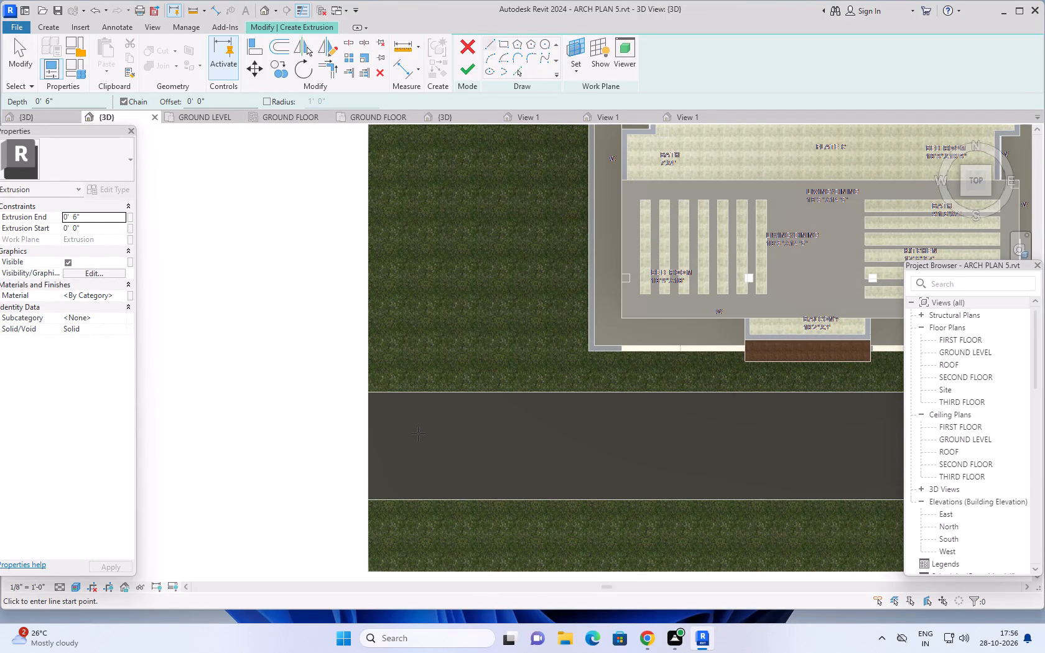
pyautogui.click(418, 433)
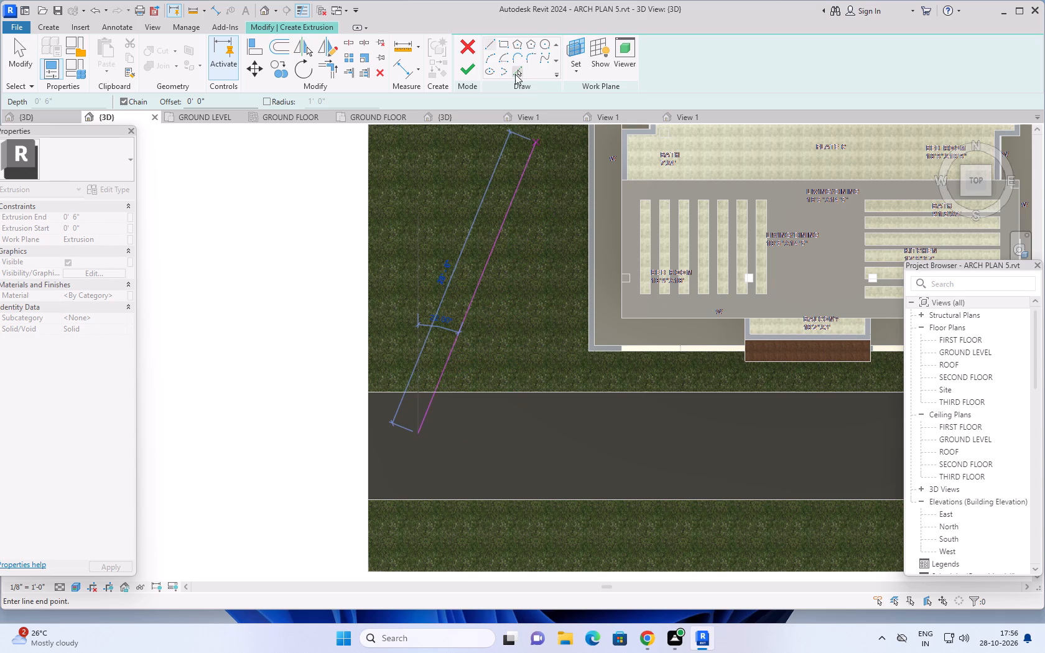
pyautogui.click(503, 44)
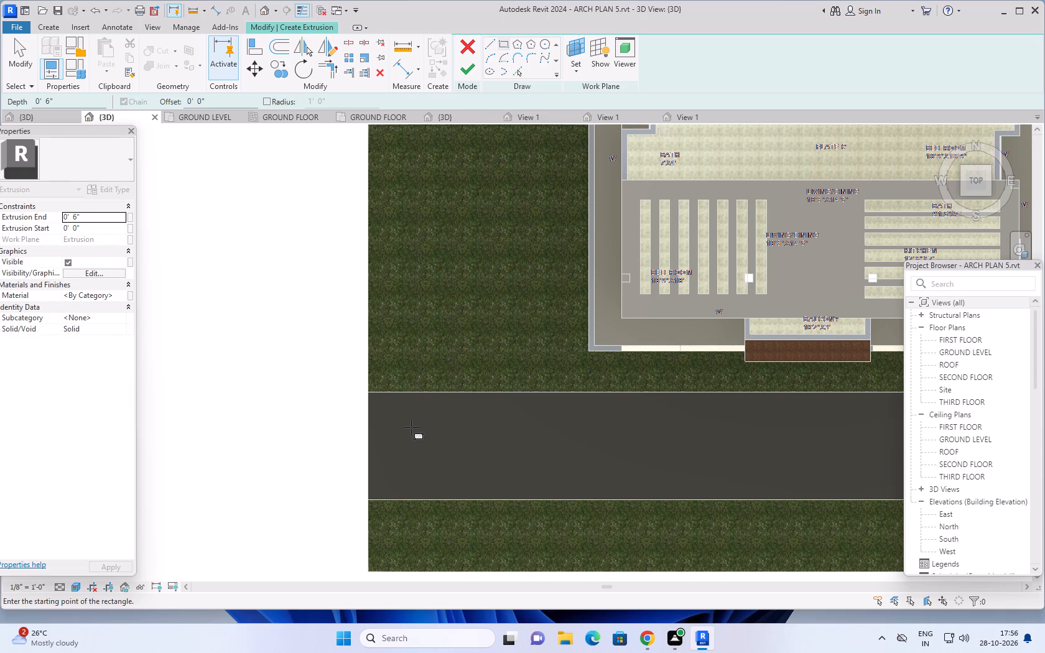
pyautogui.click(411, 435)
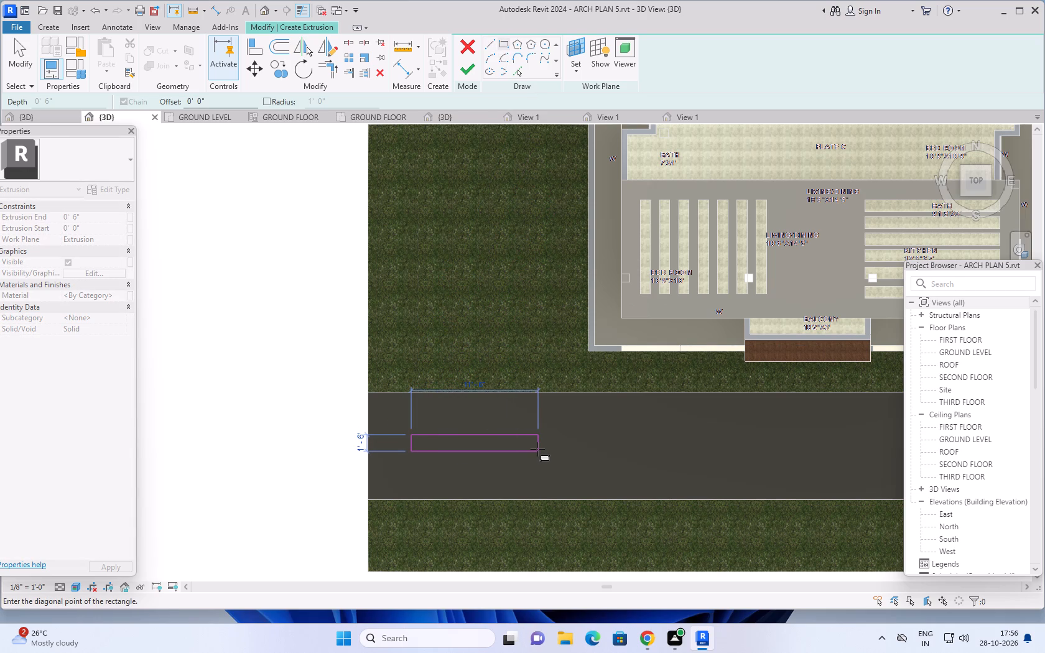
pyautogui.scroll(-2, 537, 449)
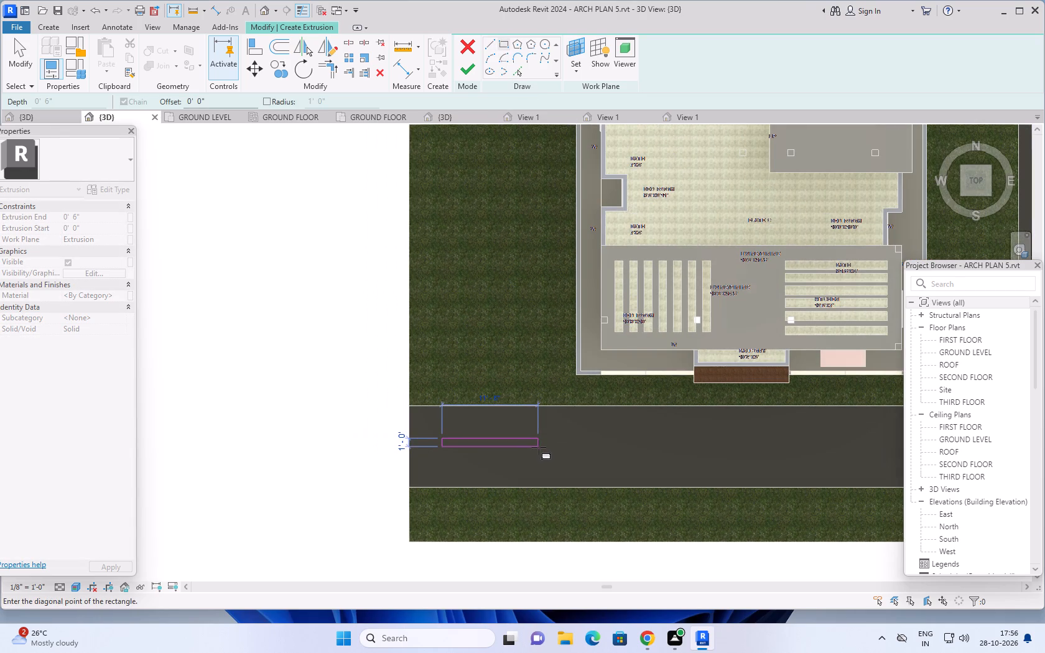
pyautogui.click(528, 447)
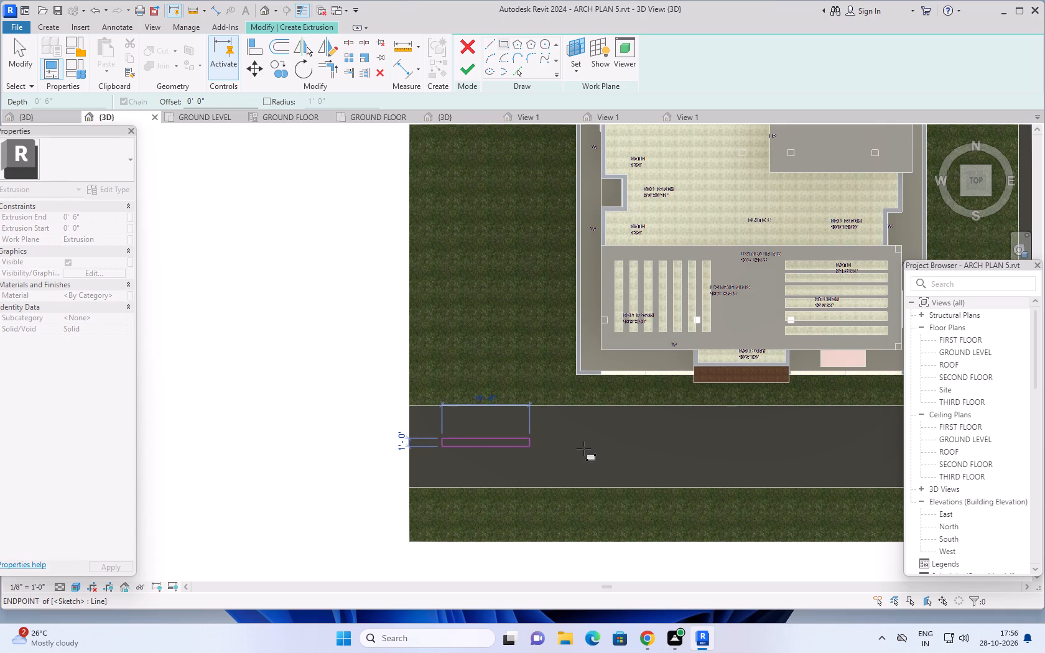
pyautogui.scroll(-3, 583, 448)
pyautogui.moveTo(593, 448); pyautogui.dragTo(549, 450, button='middle')
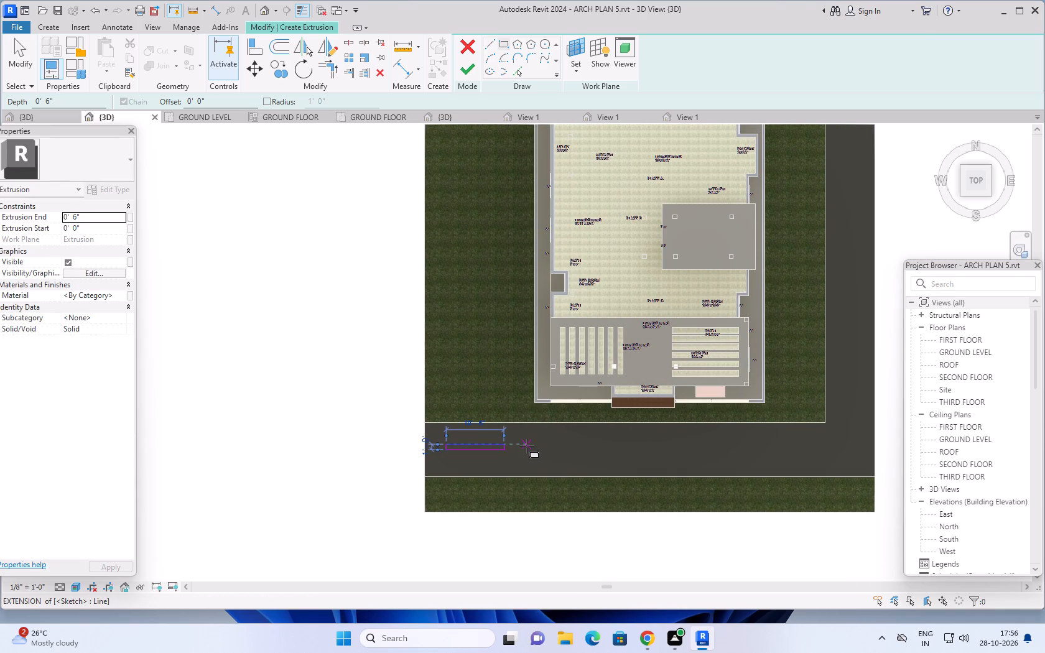
pyautogui.scroll(1, 527, 446)
pyautogui.press('Escape')
pyautogui.press('Escape')
pyautogui.press('Escape')
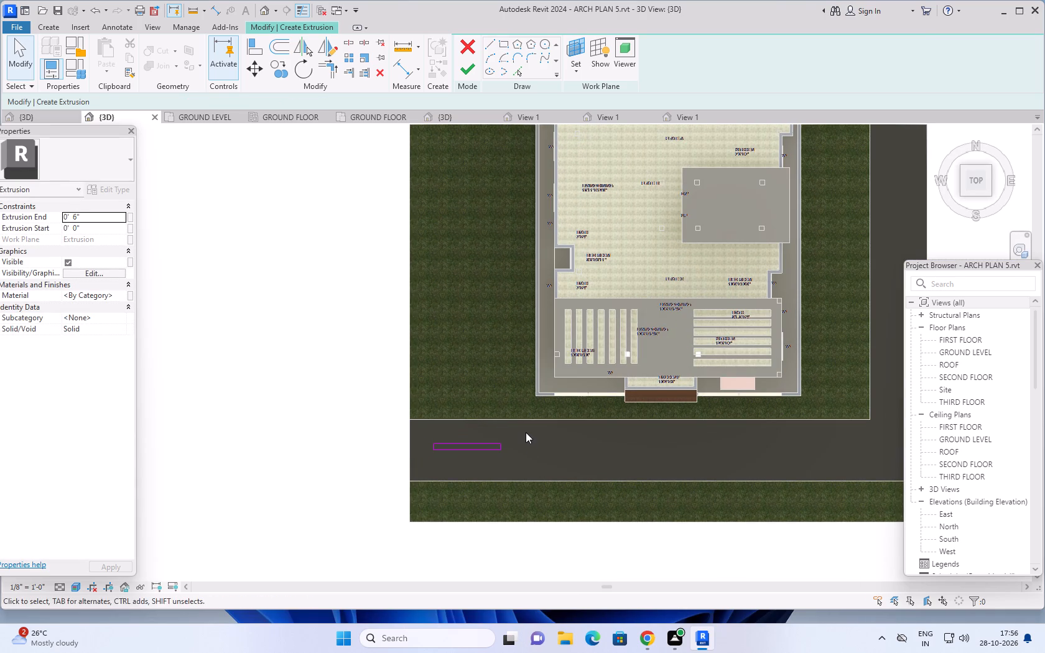
pyautogui.press('Escape')
# Copy the rectangle in multiple mode, placing two more along the south strip and one on the east strip.
pyautogui.moveTo(526, 432); pyautogui.dragTo(422, 462)
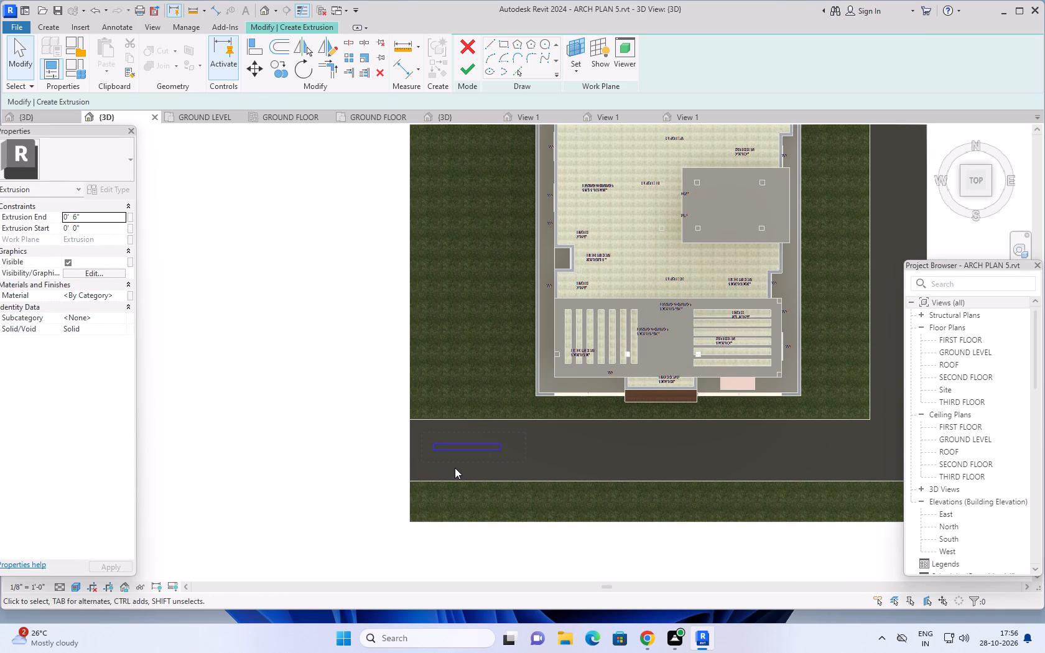
pyautogui.scroll(1, 455, 466)
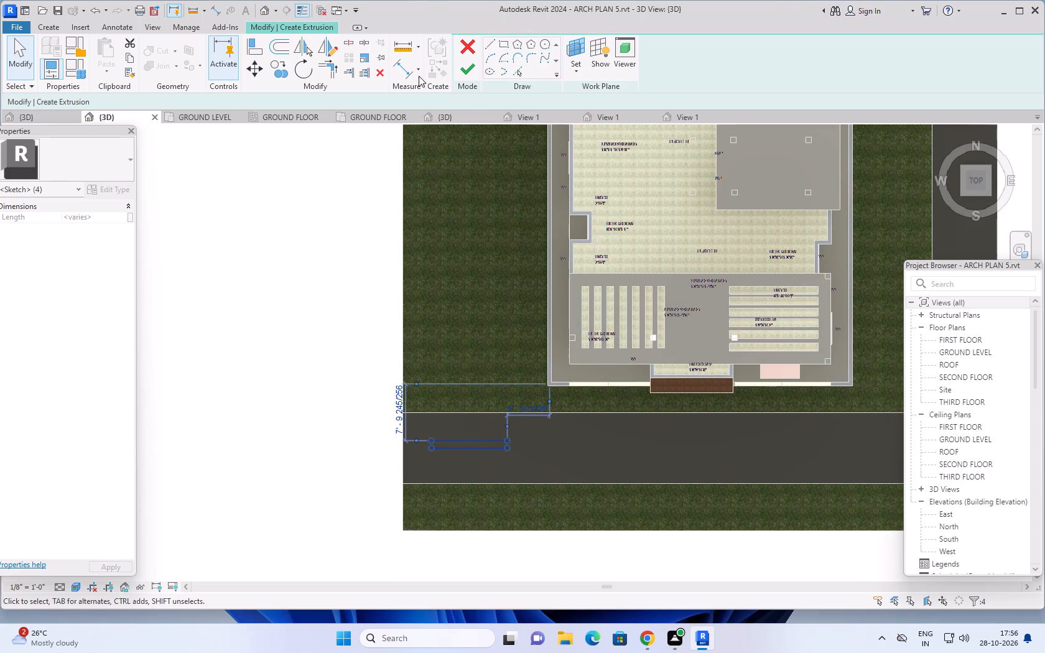
pyautogui.click(281, 68)
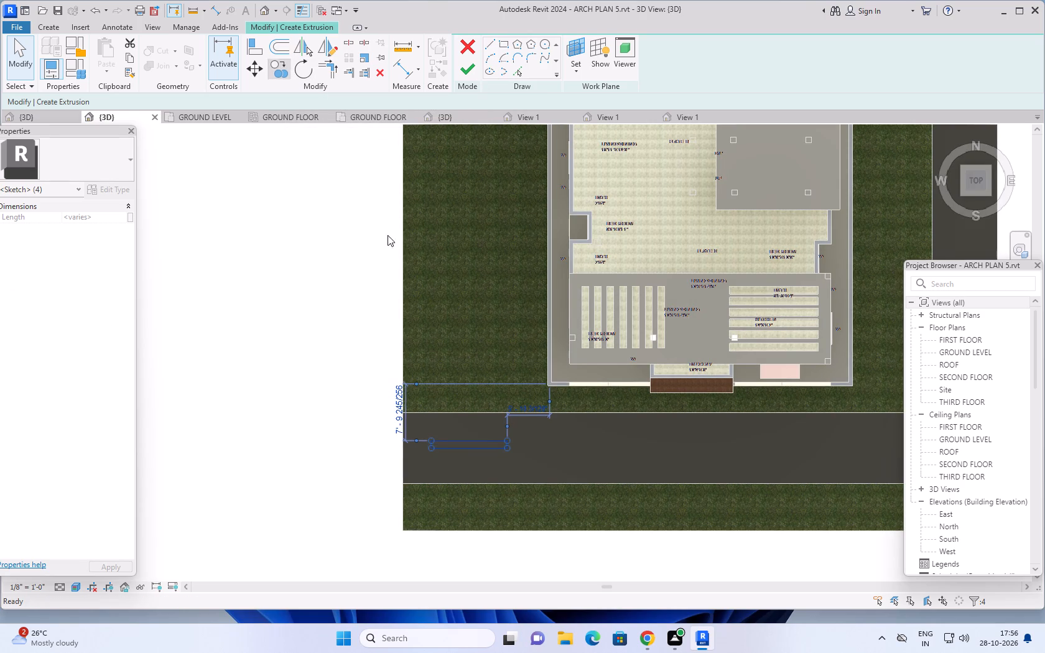
pyautogui.scroll(4, 472, 470)
pyautogui.click(407, 431)
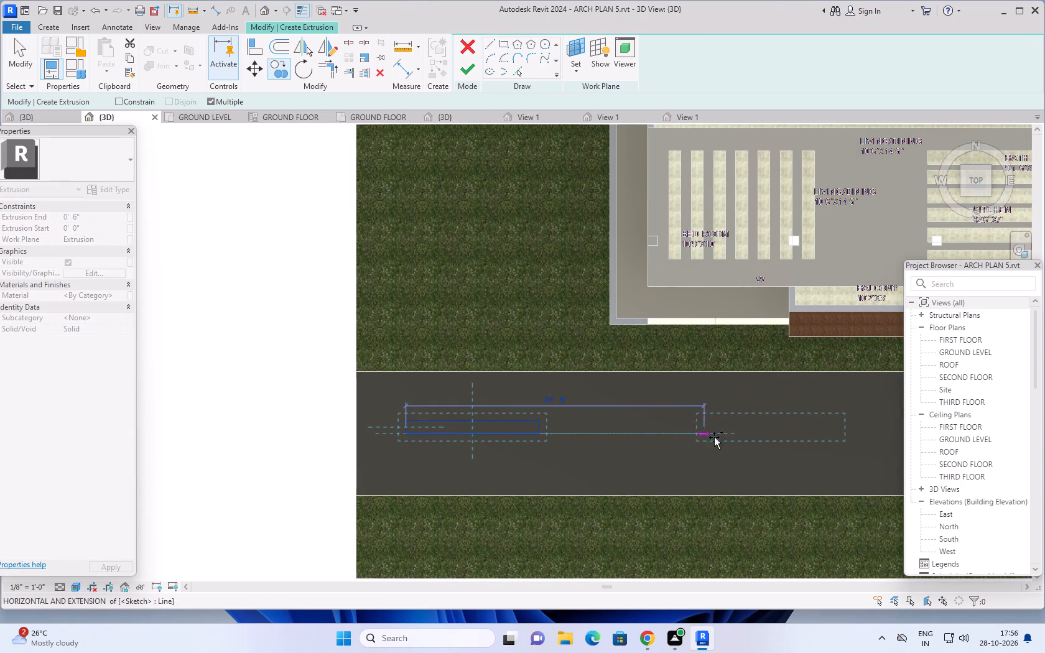
pyautogui.click(738, 438)
pyautogui.scroll(-6, 784, 461)
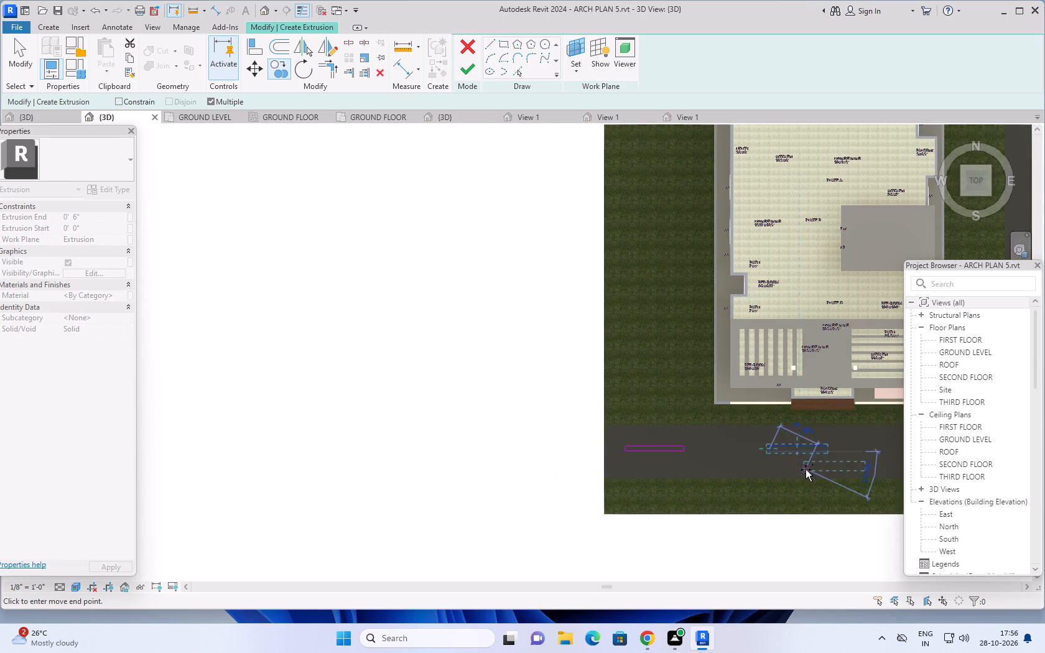
pyautogui.moveTo(794, 470); pyautogui.dragTo(543, 435, button='middle')
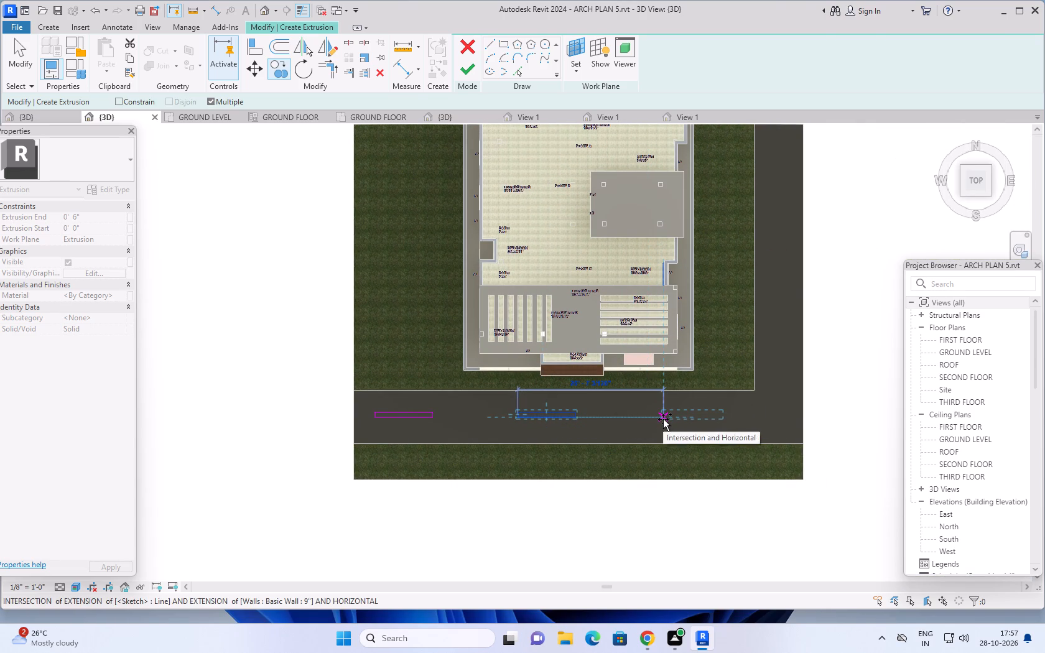
pyautogui.click(663, 419)
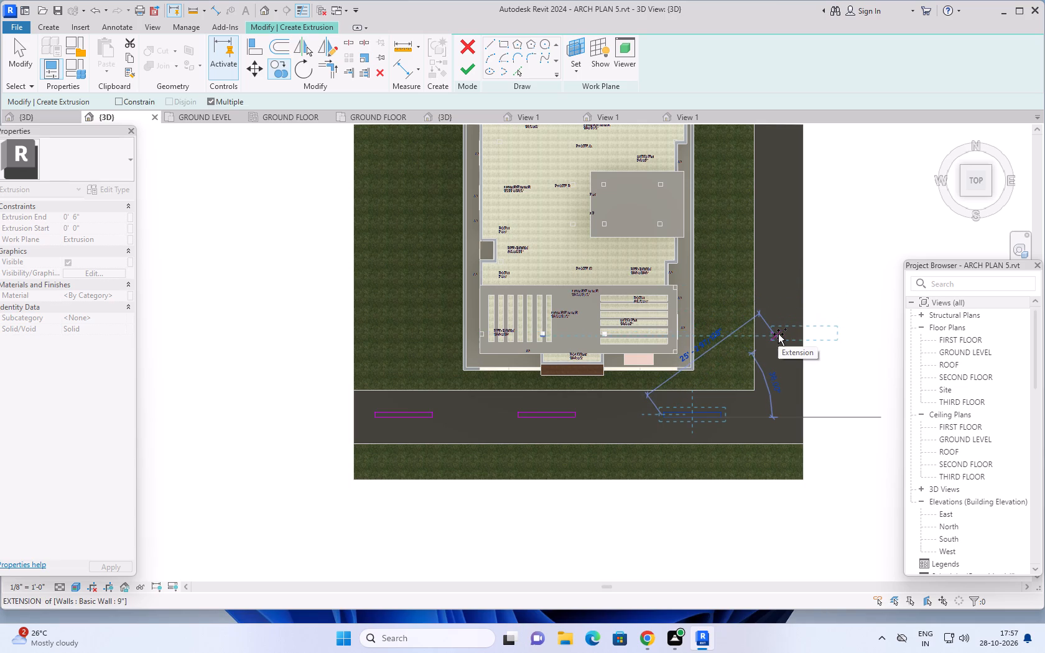
pyautogui.click(778, 334)
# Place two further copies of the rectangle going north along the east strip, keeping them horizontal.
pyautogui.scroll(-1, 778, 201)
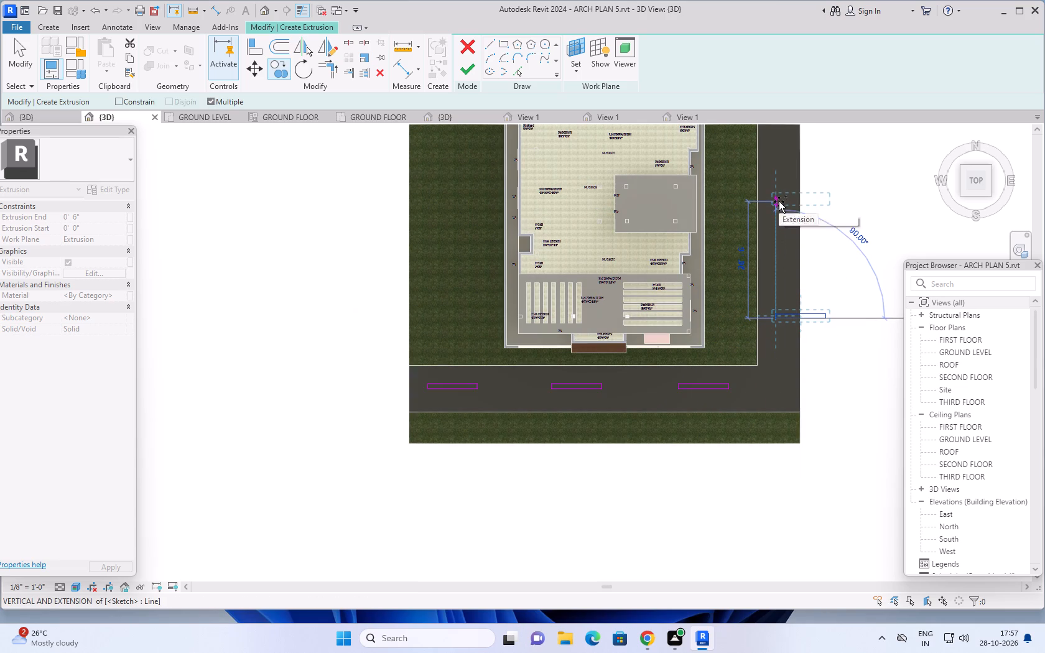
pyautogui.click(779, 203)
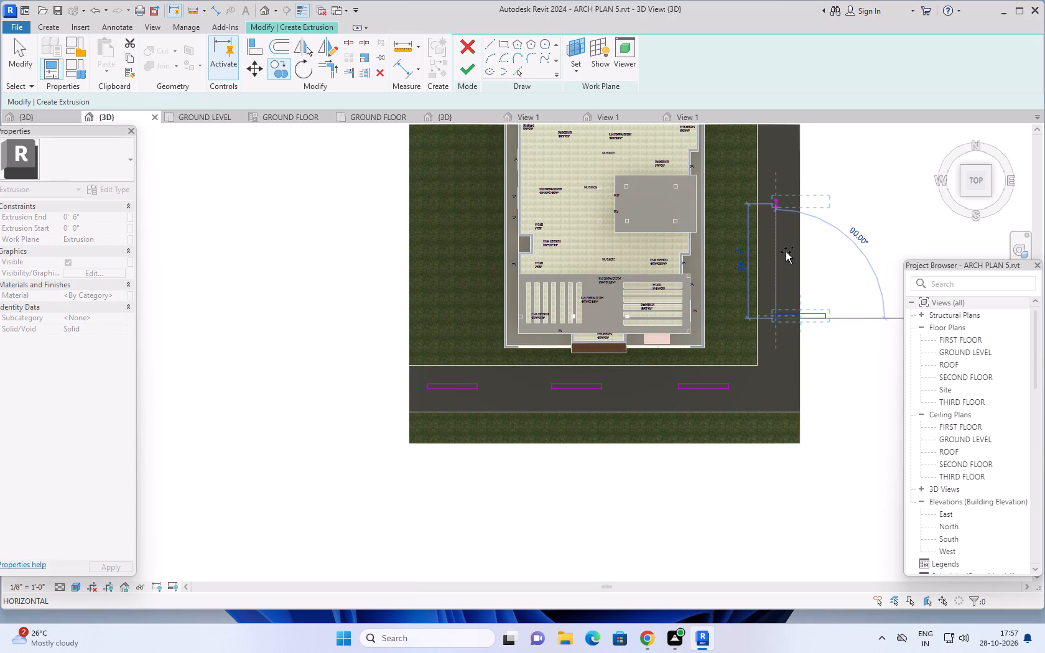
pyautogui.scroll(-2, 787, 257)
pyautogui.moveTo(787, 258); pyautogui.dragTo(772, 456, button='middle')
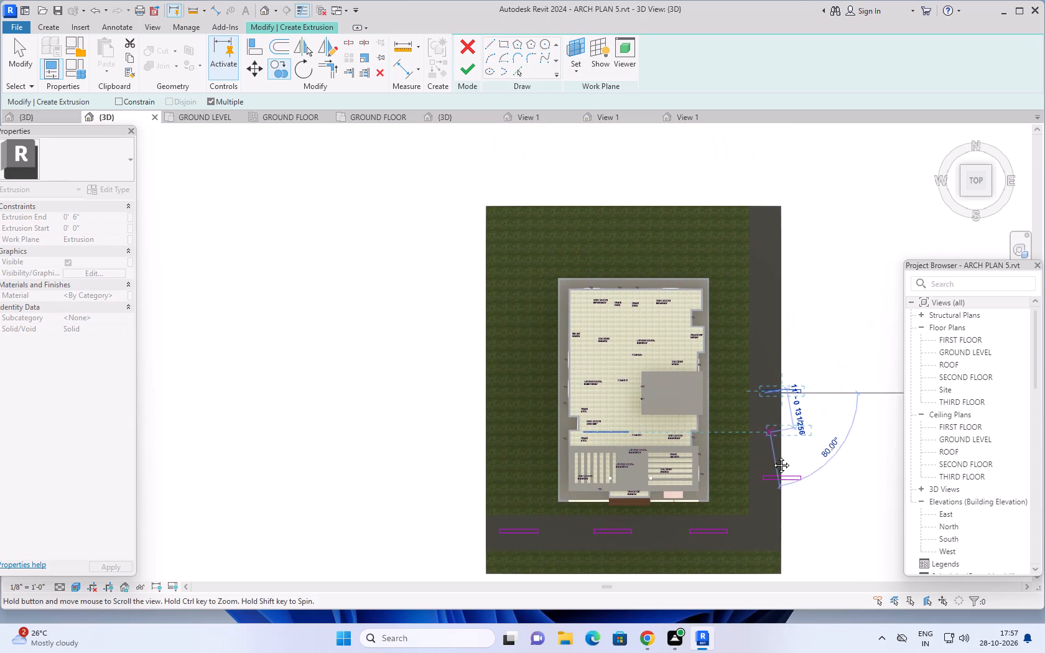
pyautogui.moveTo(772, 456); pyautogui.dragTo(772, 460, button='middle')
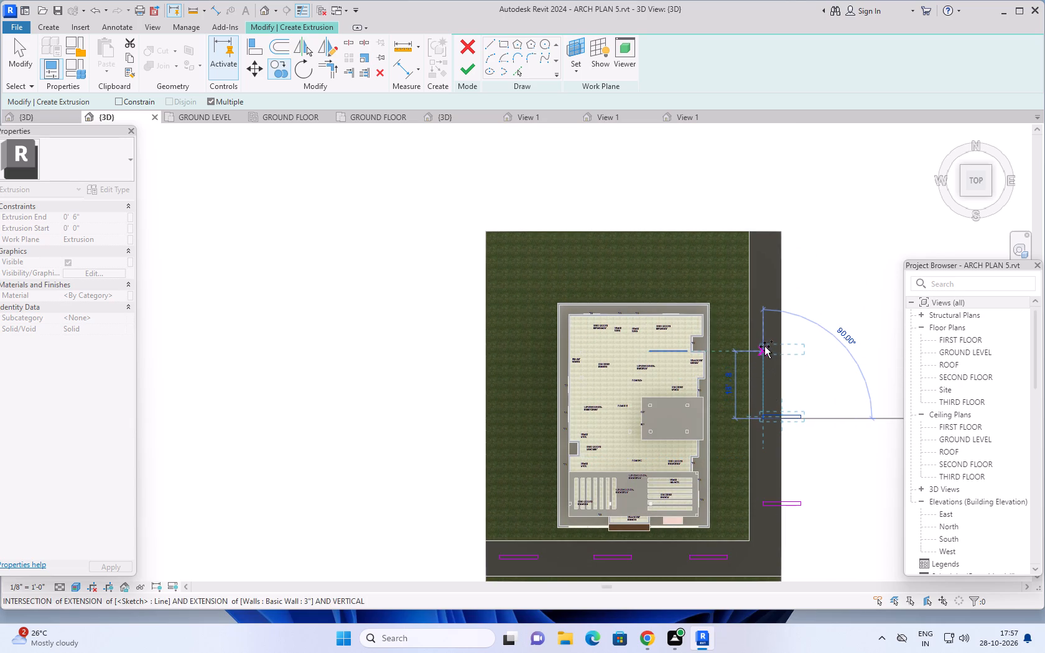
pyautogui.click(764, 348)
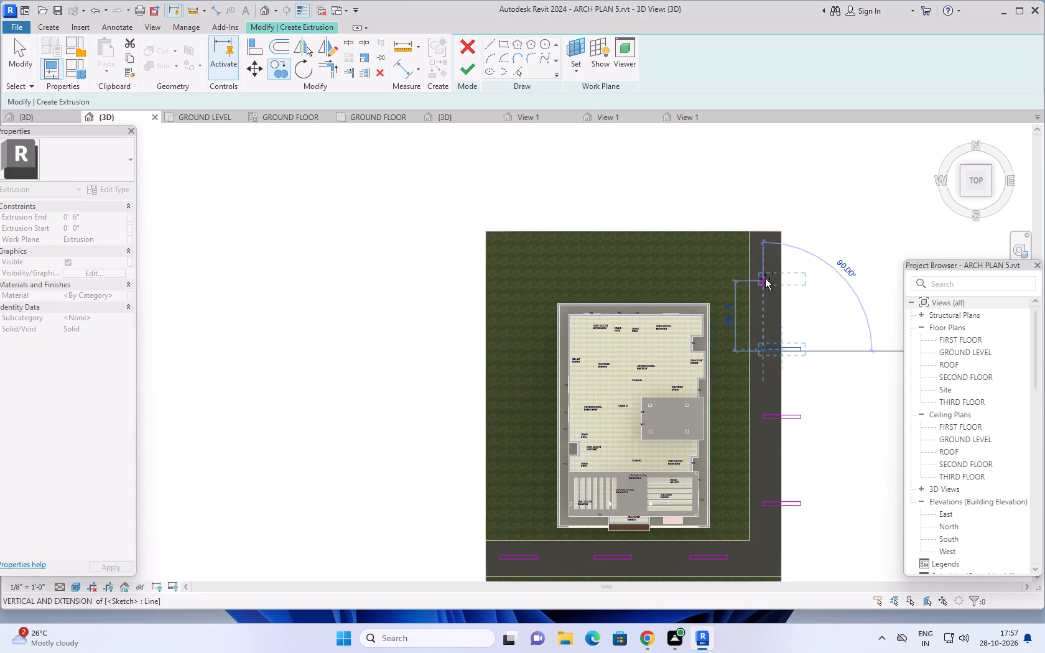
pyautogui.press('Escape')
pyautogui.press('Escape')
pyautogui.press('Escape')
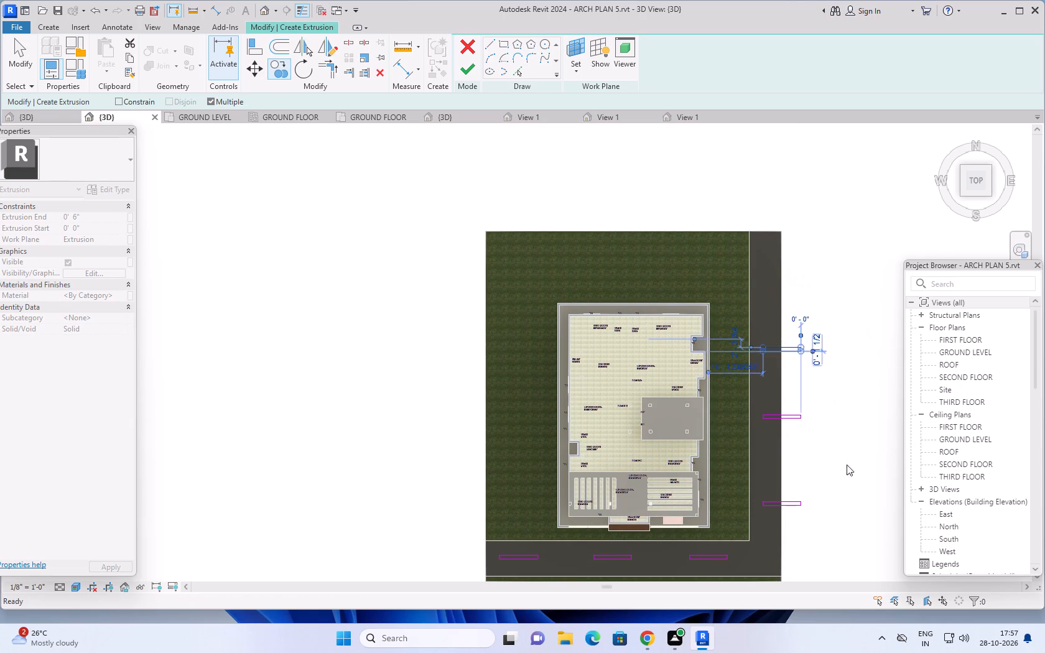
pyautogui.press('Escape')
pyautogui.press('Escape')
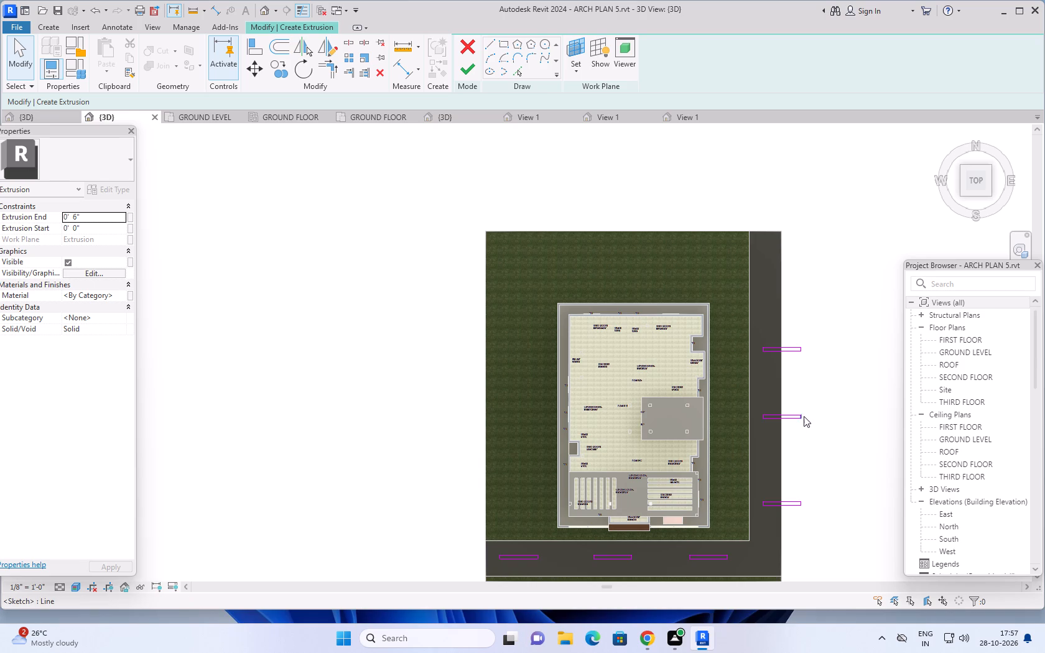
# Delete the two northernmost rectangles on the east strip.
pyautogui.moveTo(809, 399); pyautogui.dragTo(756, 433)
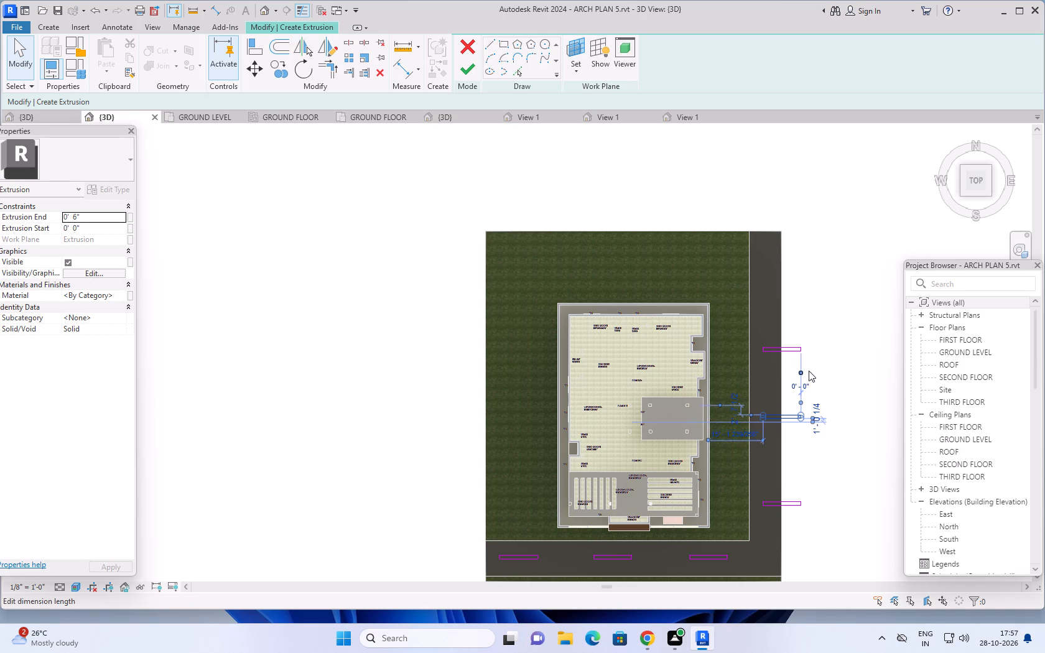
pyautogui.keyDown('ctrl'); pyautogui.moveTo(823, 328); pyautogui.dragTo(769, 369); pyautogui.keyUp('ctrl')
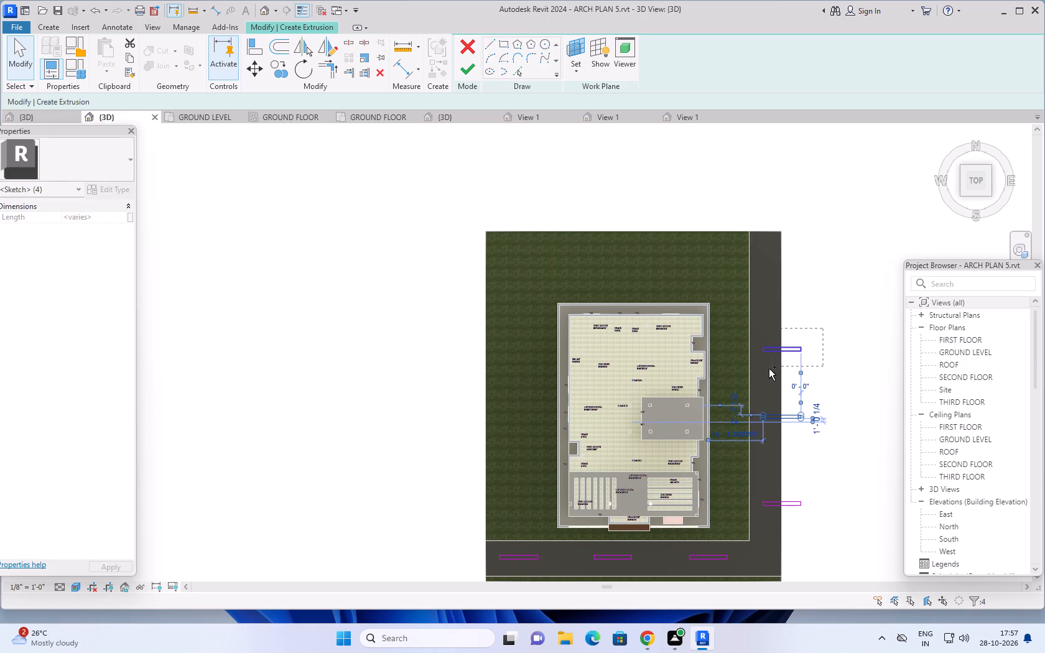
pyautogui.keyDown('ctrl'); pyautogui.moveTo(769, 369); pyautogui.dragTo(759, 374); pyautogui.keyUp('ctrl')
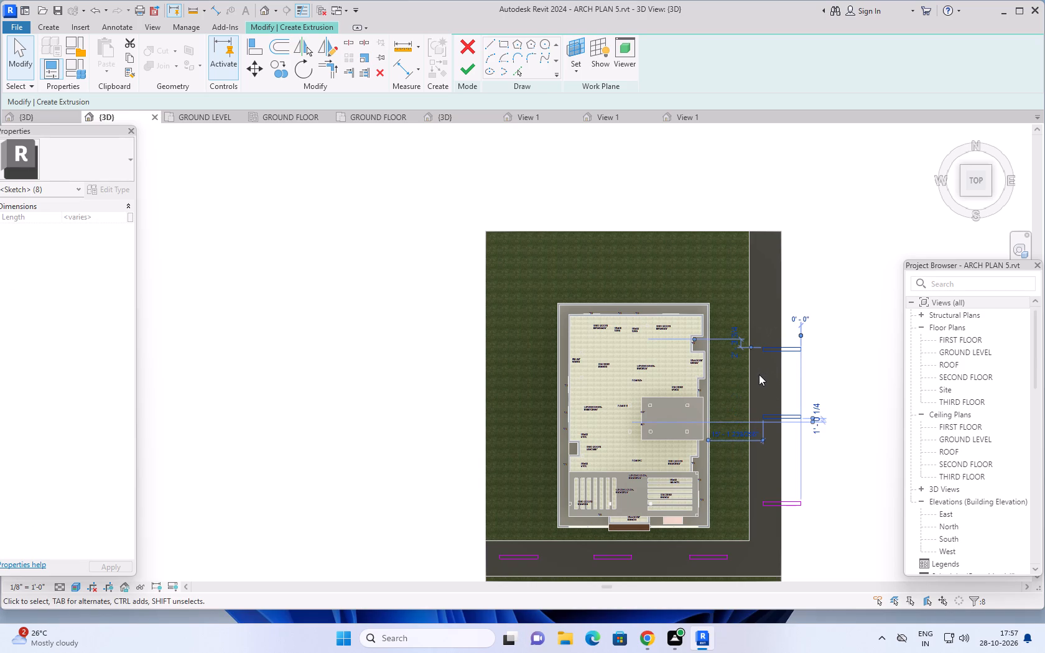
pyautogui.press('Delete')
# Rotate the remaining east-strip rectangle upright about the midpoint of its west short edge so it runs along the strip.
pyautogui.scroll(3, 801, 524)
pyautogui.moveTo(817, 455); pyautogui.dragTo(739, 512)
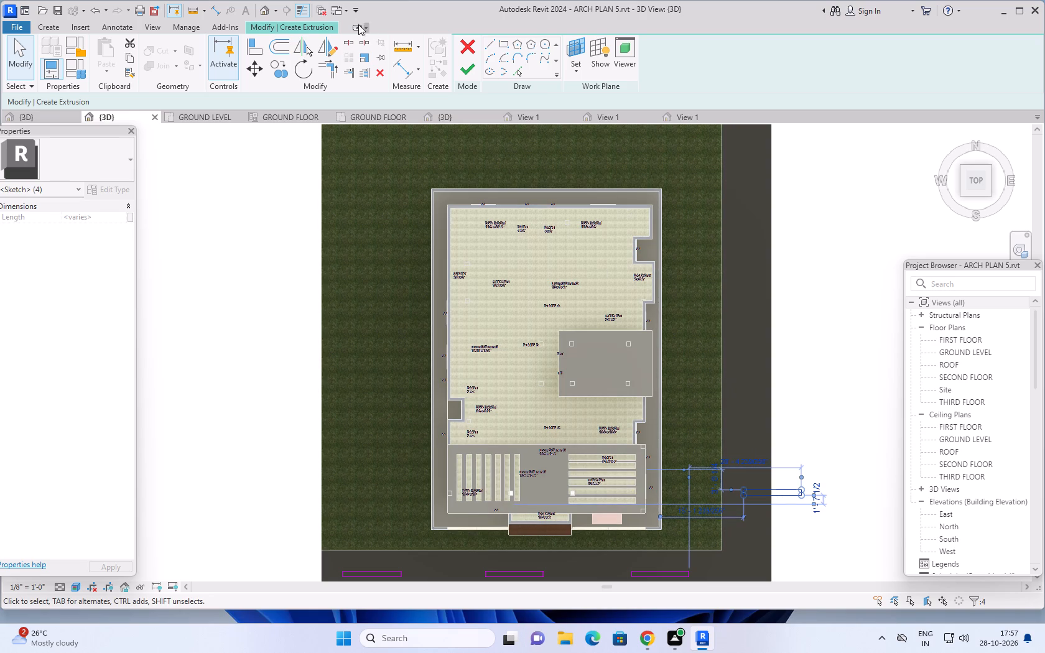
pyautogui.click(301, 70)
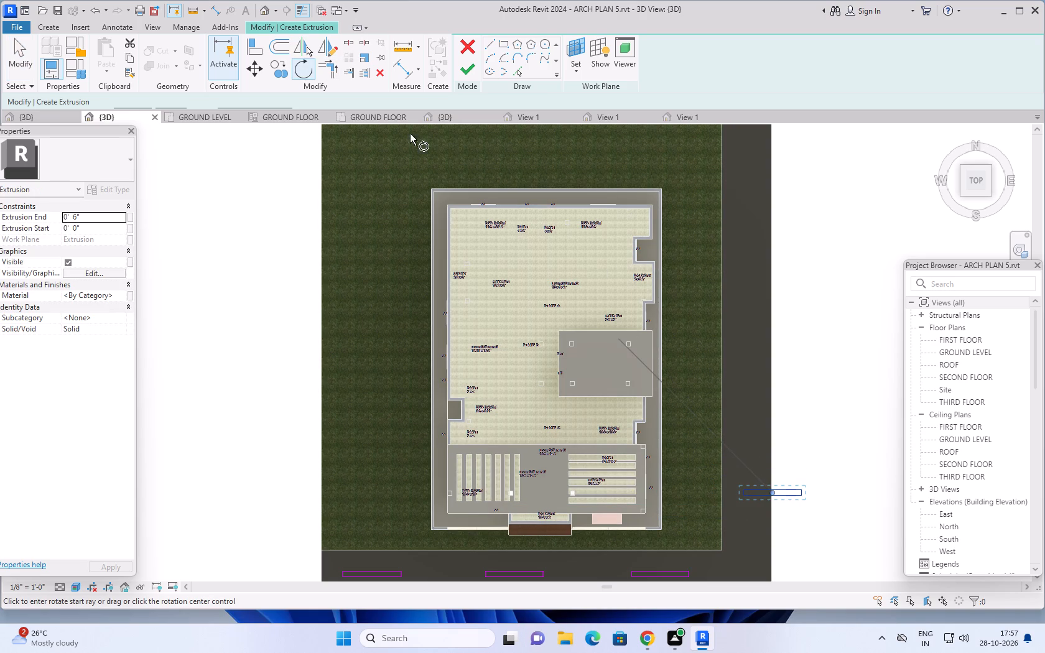
pyautogui.click(373, 98)
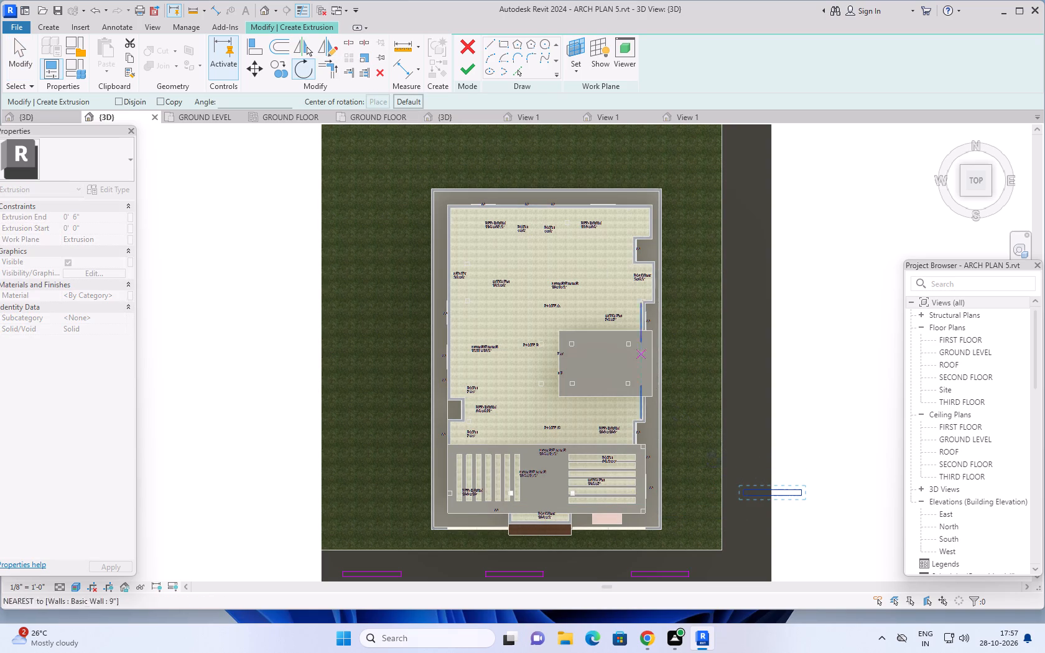
pyautogui.scroll(9, 758, 501)
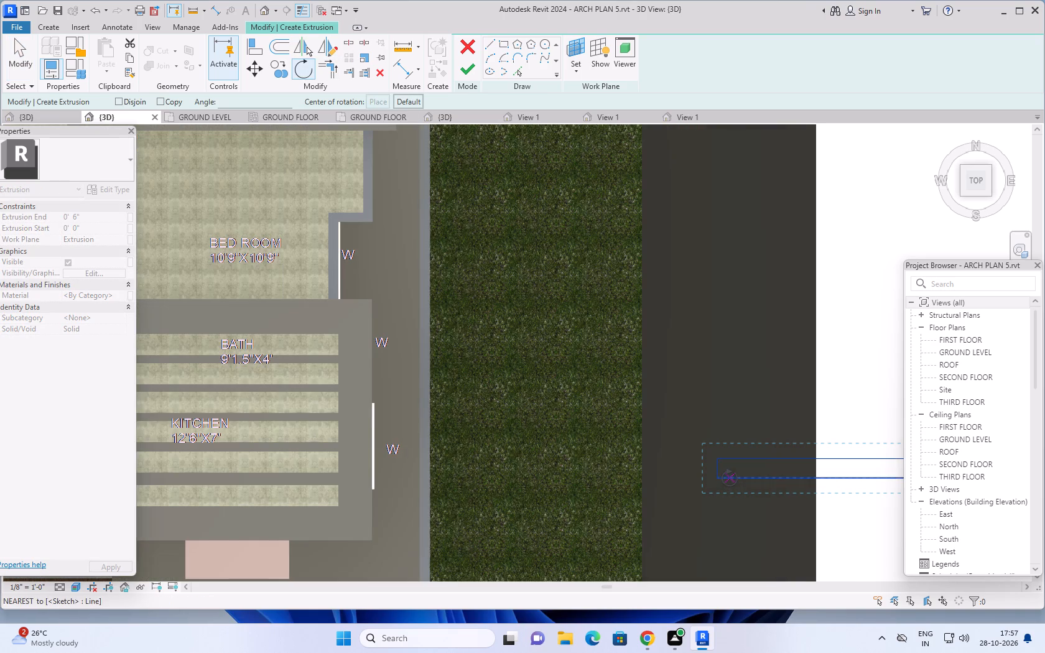
pyautogui.click(717, 470)
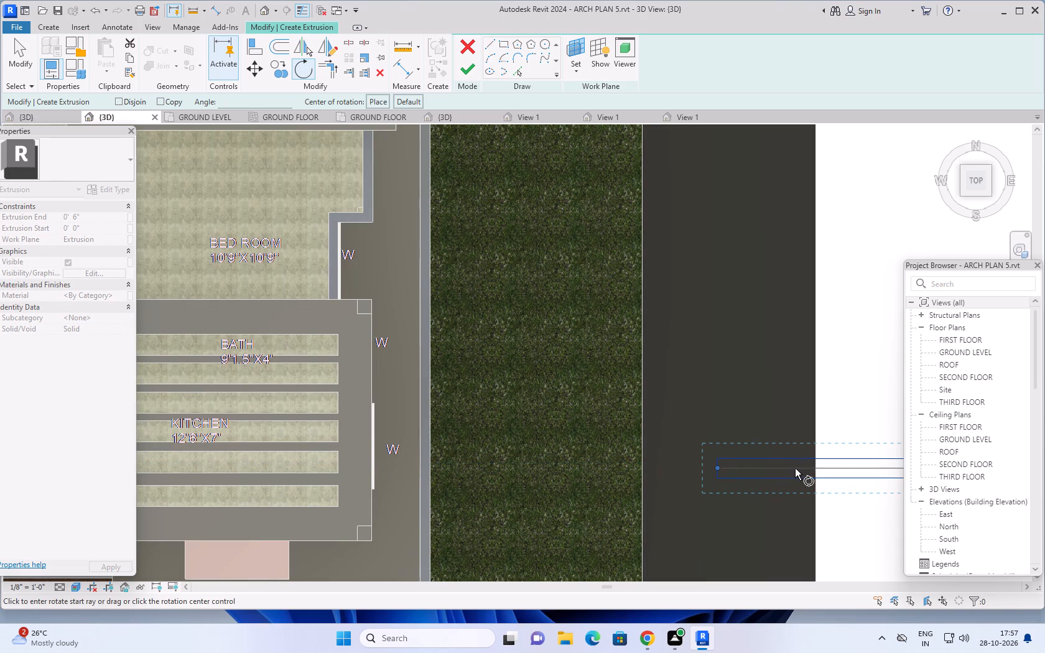
pyautogui.click(814, 468)
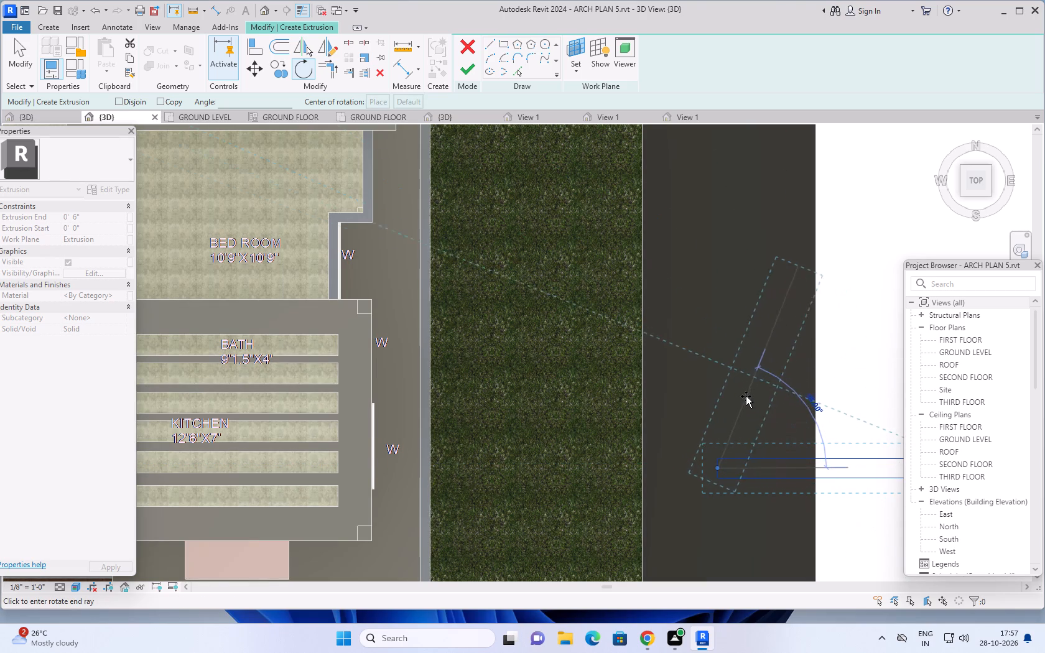
pyautogui.click(718, 389)
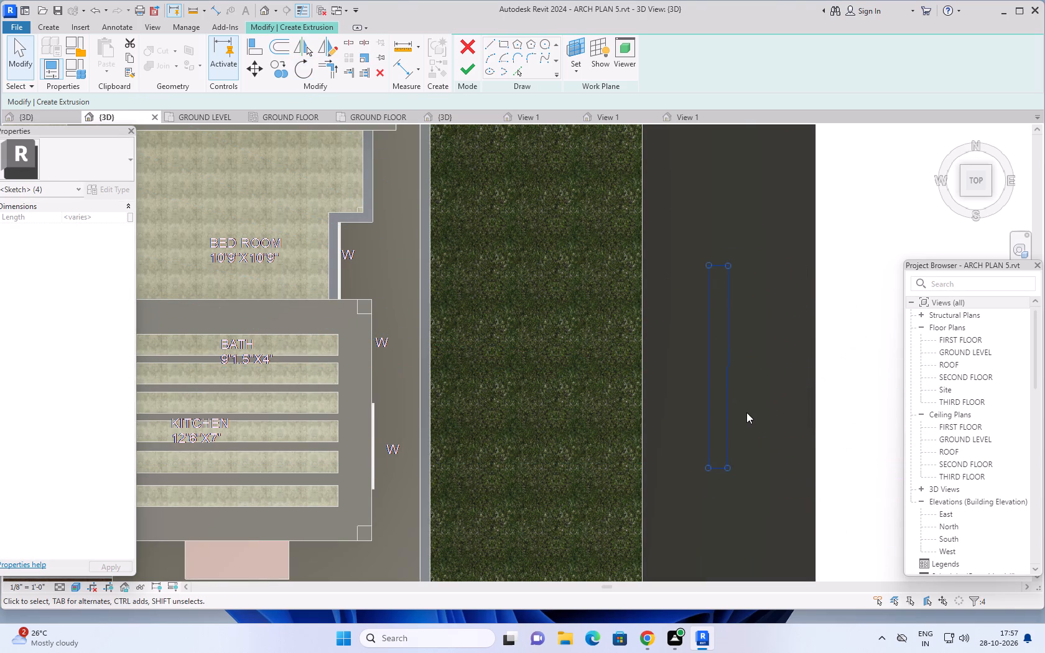
pyautogui.press('Escape')
pyautogui.press('Escape')
pyautogui.press('Escape')
pyautogui.press('Escape')
# Select the upright rectangle on the east strip and nudge it eastward towards the strip's centreline.
pyautogui.moveTo(780, 210); pyautogui.dragTo(766, 243)
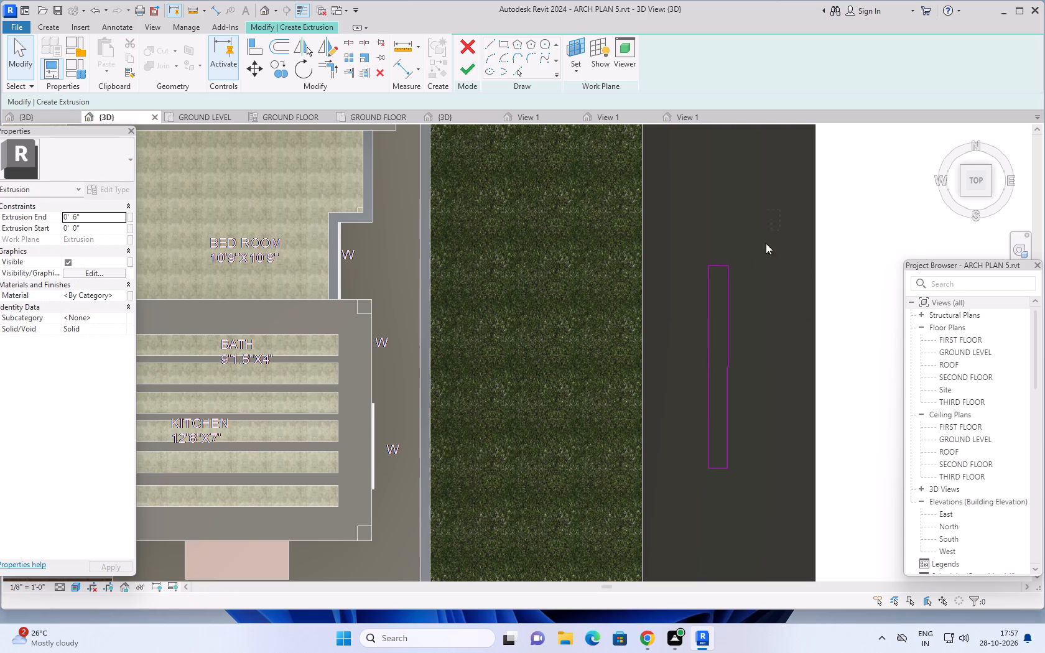
pyautogui.moveTo(766, 243); pyautogui.dragTo(676, 515)
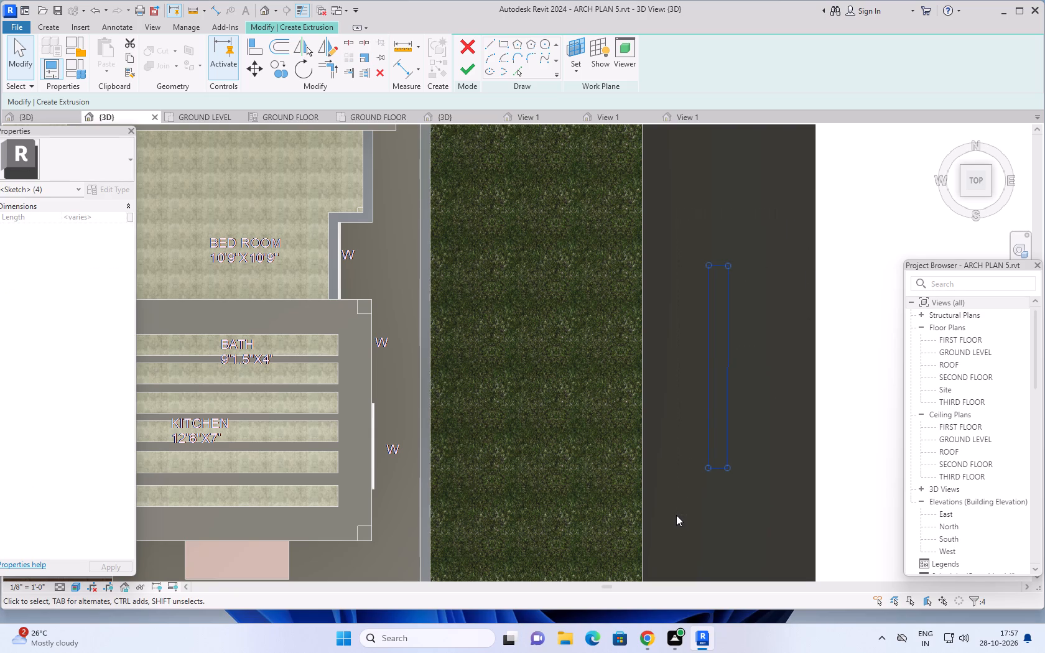
pyautogui.press('Right')
pyautogui.press('Right')
pyautogui.press('Right')
pyautogui.press('Right')
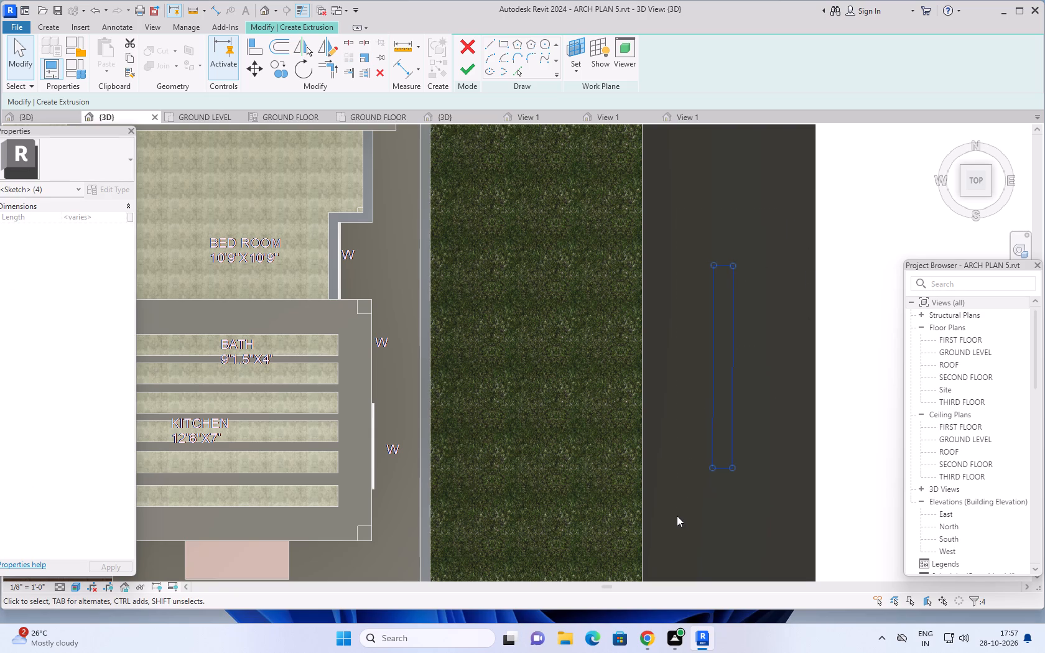
pyautogui.press('Right')
pyautogui.press('Right')
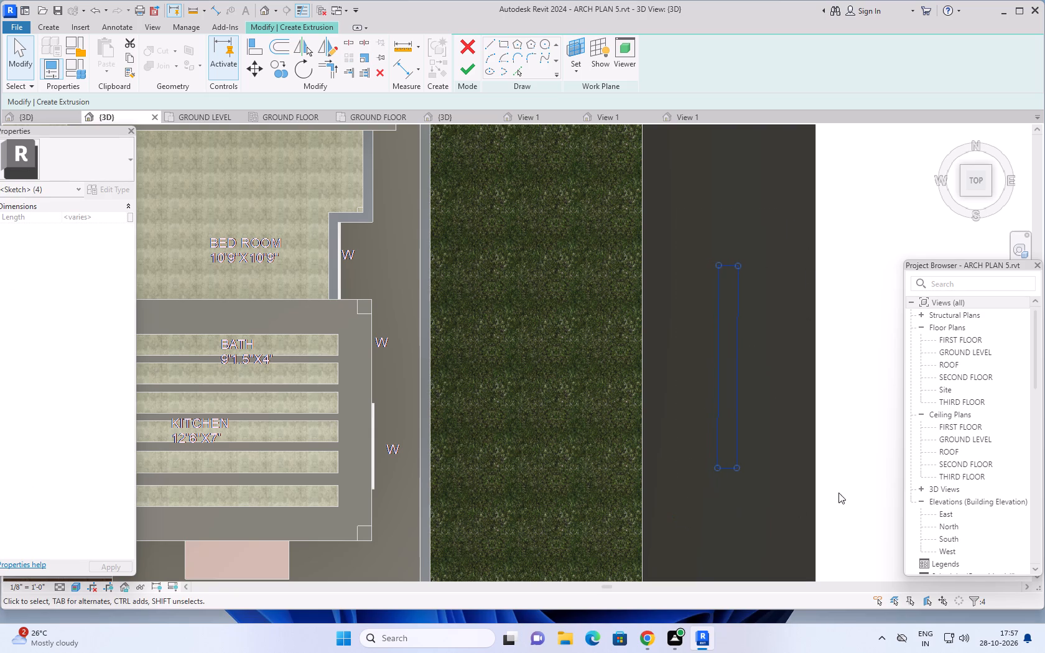
# Copy the upright rectangle in multiple mode, placing two more in line going north along the east strip.
pyautogui.scroll(-5, 899, 421)
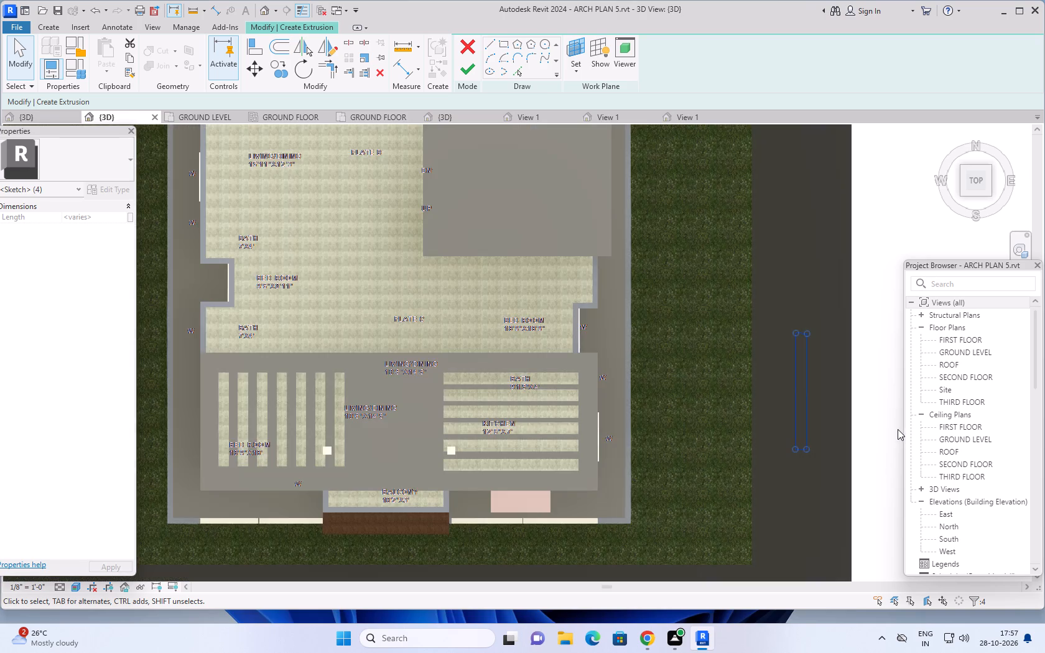
pyautogui.moveTo(895, 429); pyautogui.dragTo(814, 387, button='middle')
pyautogui.scroll(-2, 810, 358)
pyautogui.moveTo(822, 344); pyautogui.dragTo(799, 396, button='middle')
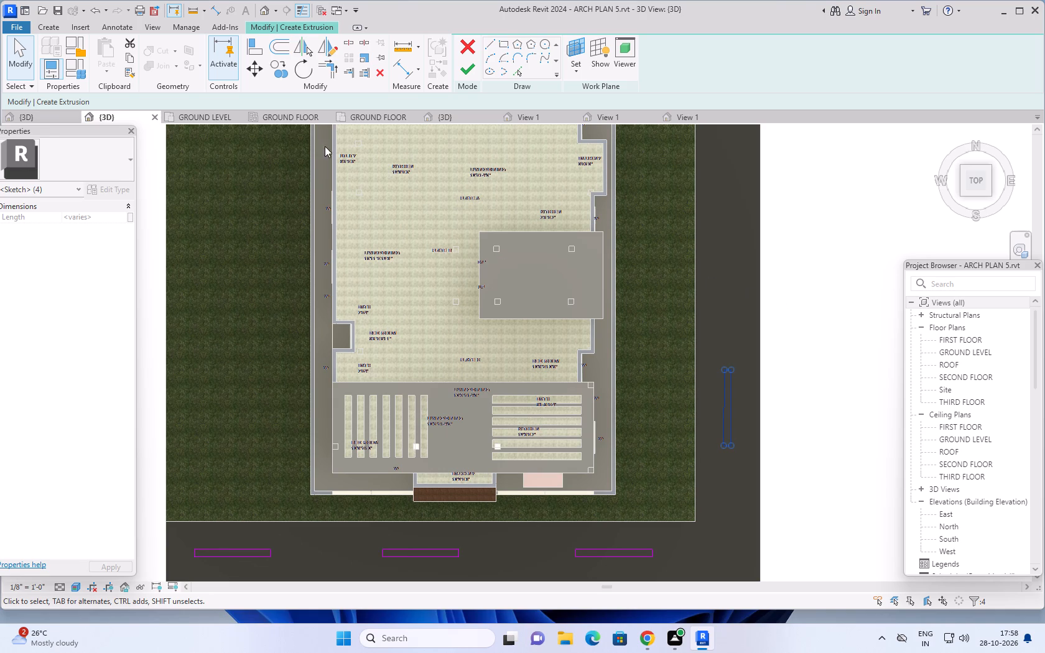
pyautogui.click(281, 70)
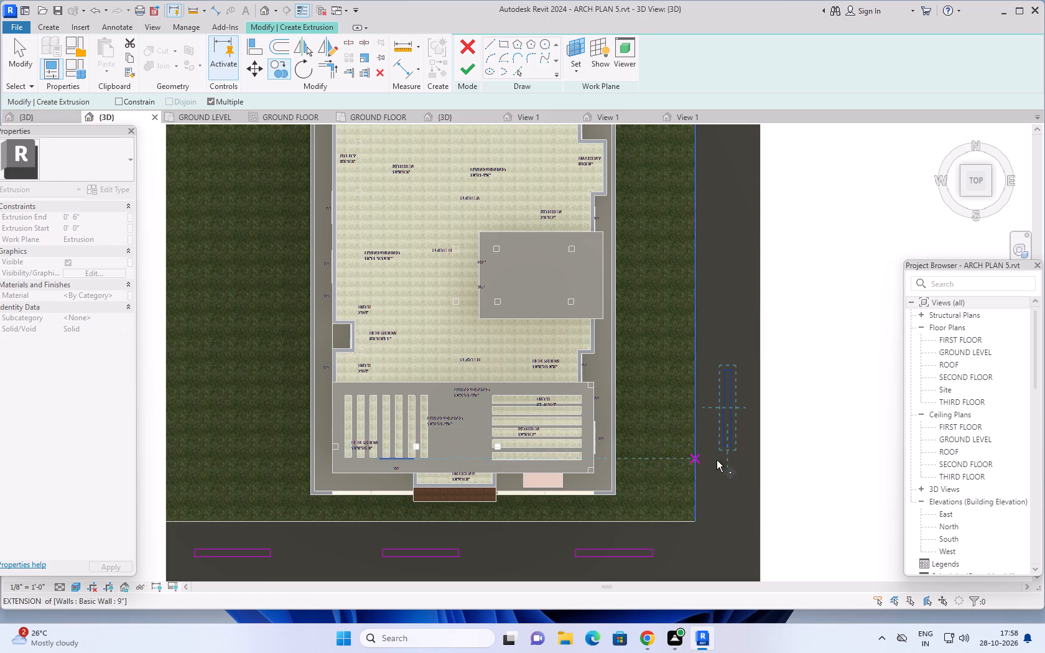
pyautogui.scroll(4, 757, 460)
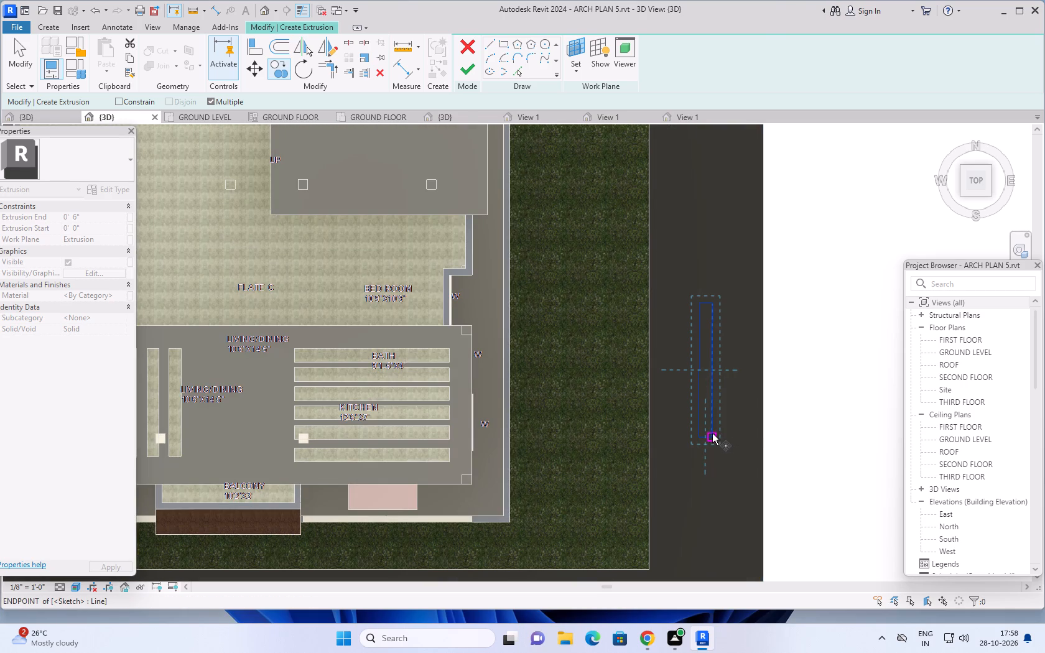
pyautogui.click(712, 434)
pyautogui.scroll(-5, 712, 222)
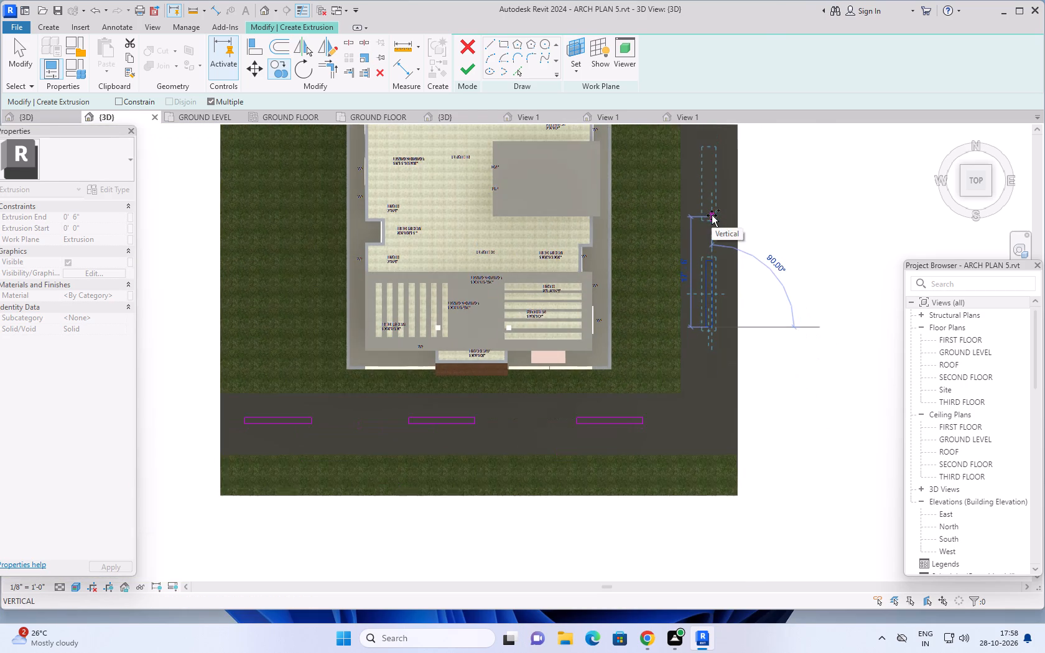
pyautogui.moveTo(712, 215); pyautogui.dragTo(702, 425, button='middle')
pyautogui.scroll(-1, 704, 336)
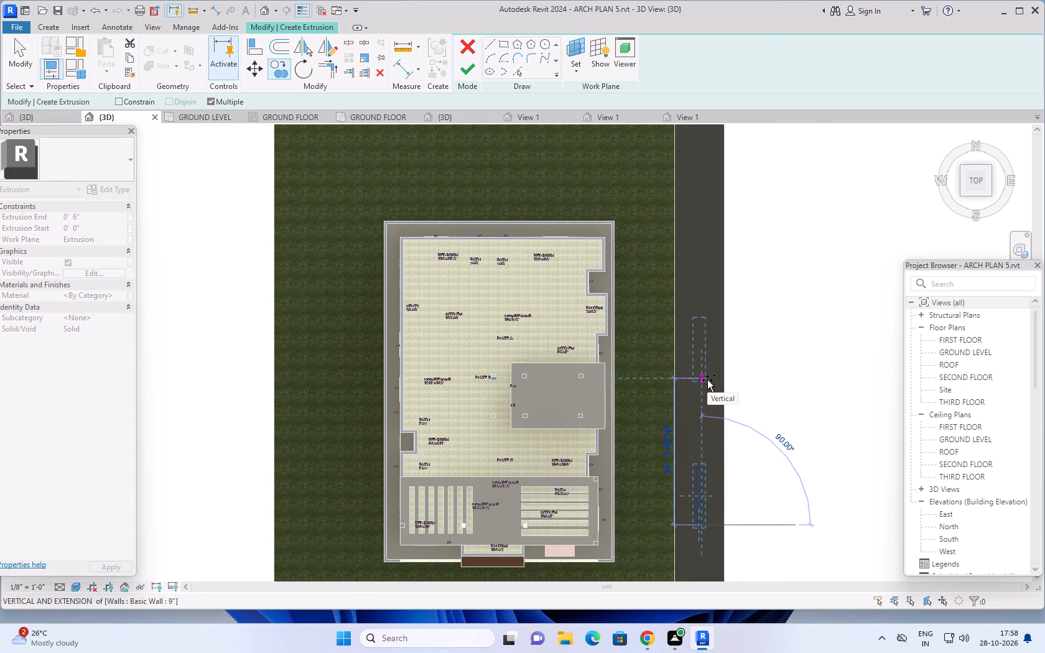
pyautogui.click(707, 380)
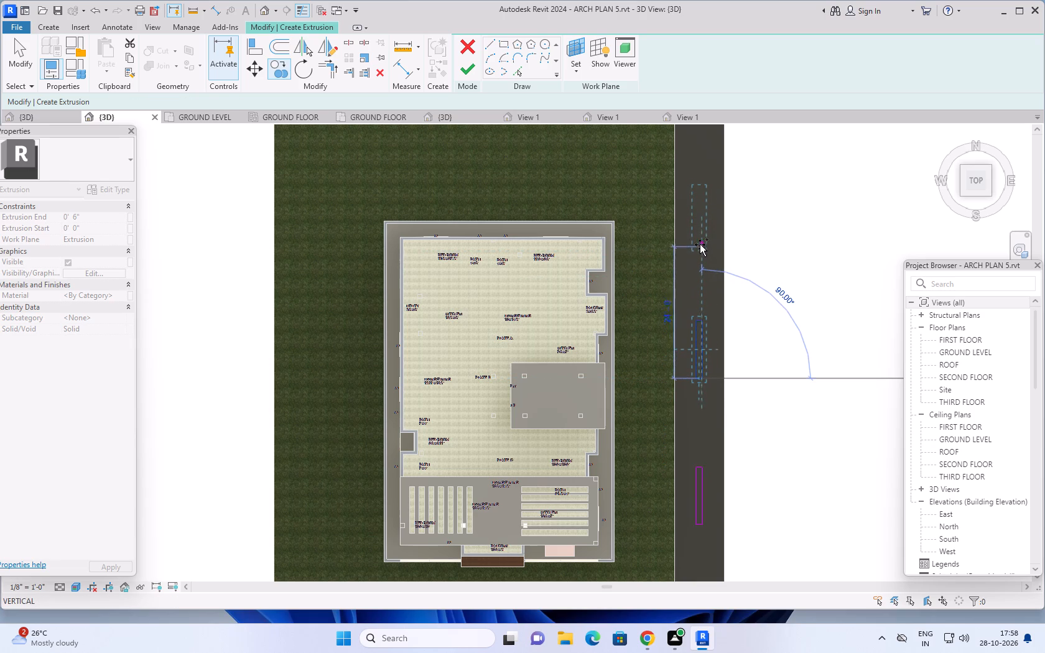
pyautogui.moveTo(700, 239); pyautogui.dragTo(683, 369, button='middle')
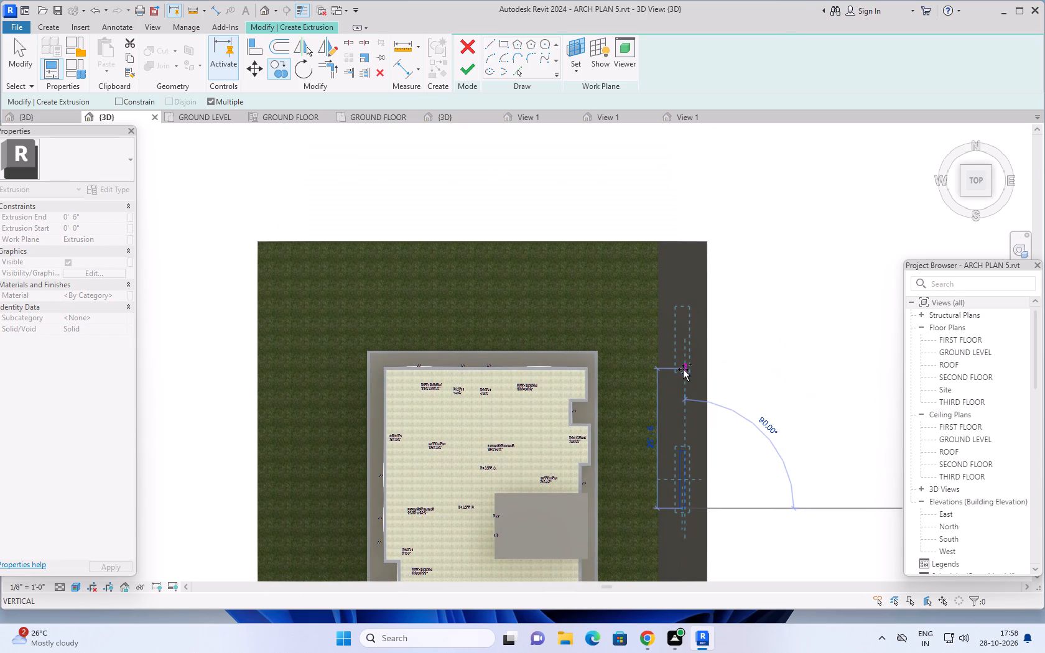
pyautogui.click(684, 359)
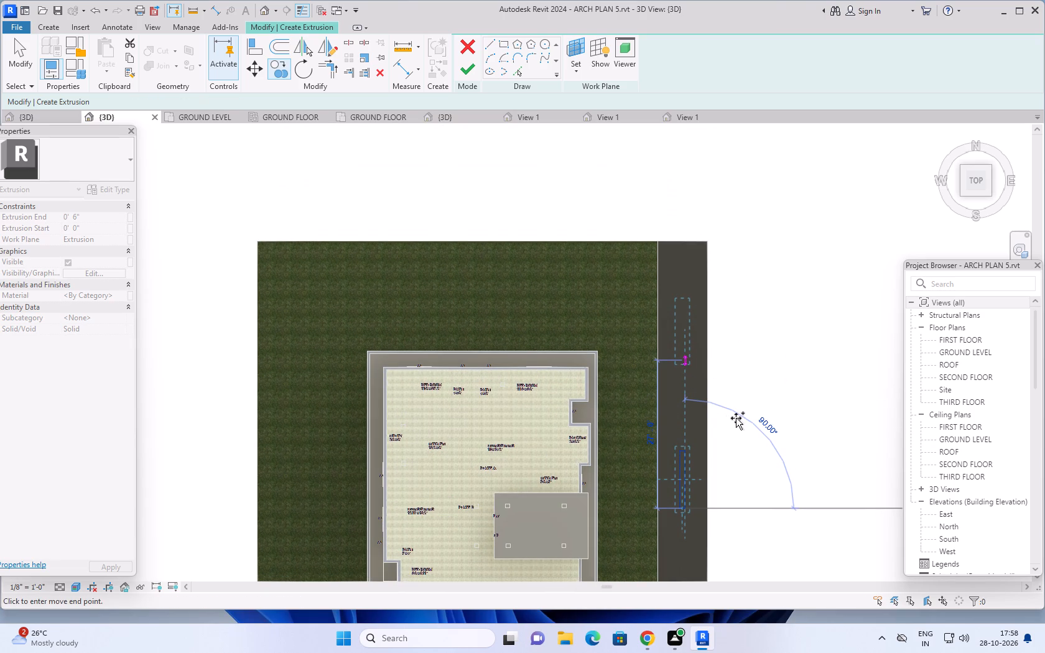
pyautogui.scroll(-6, 756, 429)
pyautogui.moveTo(785, 463); pyautogui.dragTo(755, 353, button='middle')
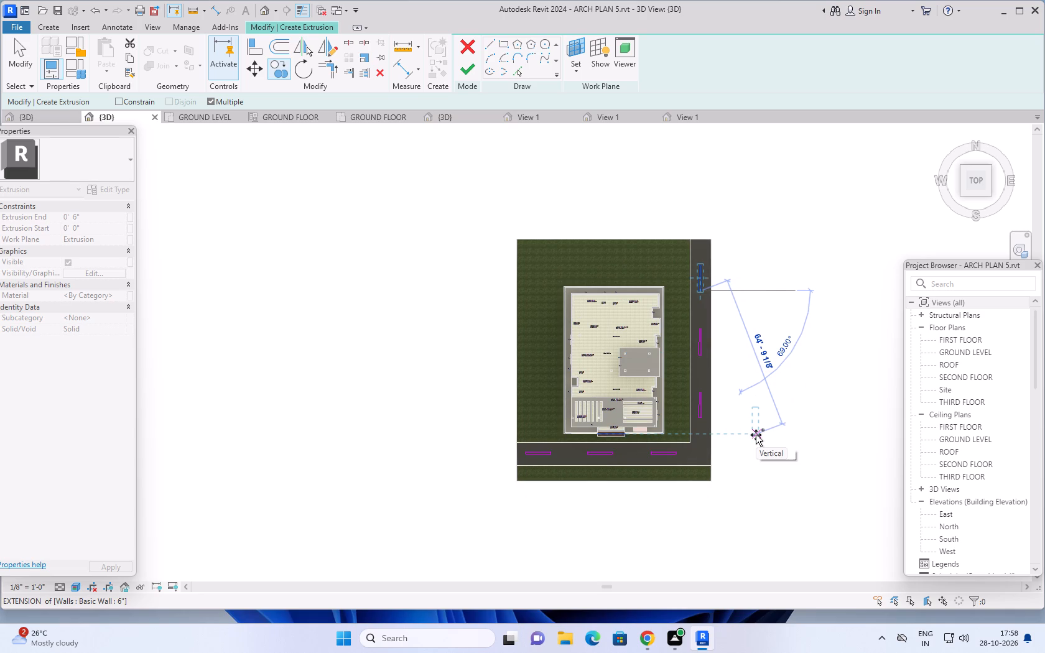
pyautogui.press('Escape')
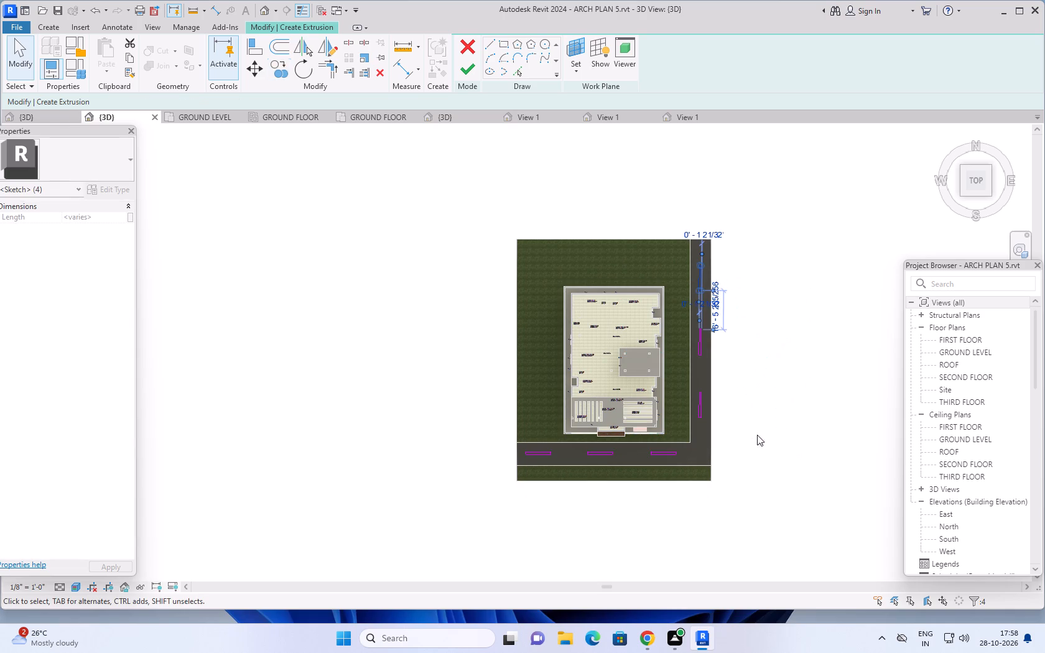
pyautogui.press('Escape')
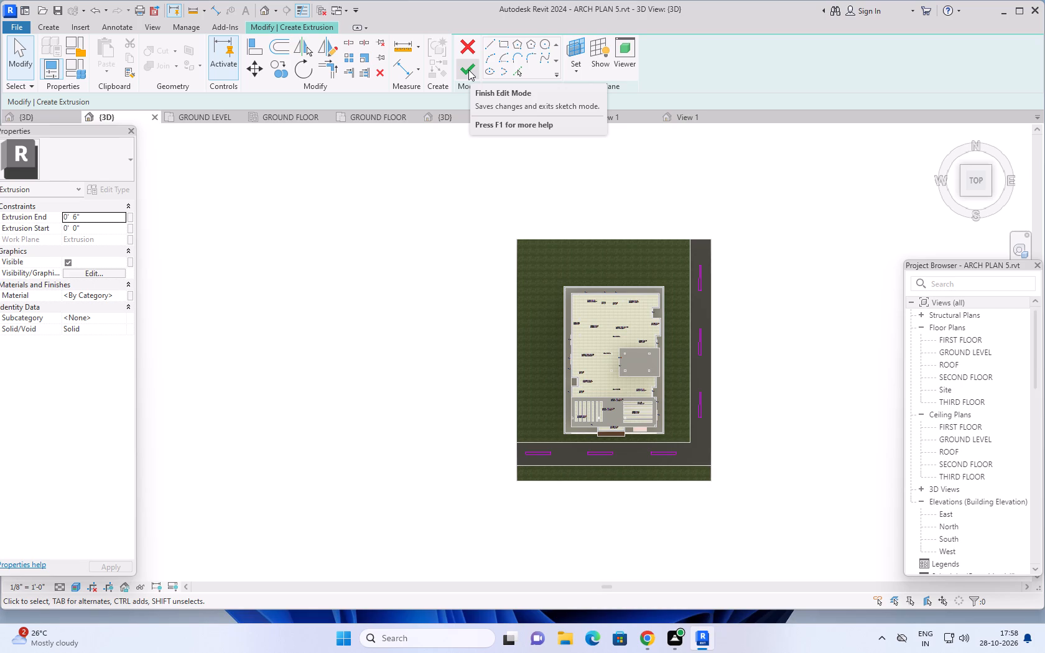
# Set the dashes' extrusion end to 1", then finish the extrusion sketch and the in-place model.
pyautogui.click(96, 218)
pyautogui.press('1')
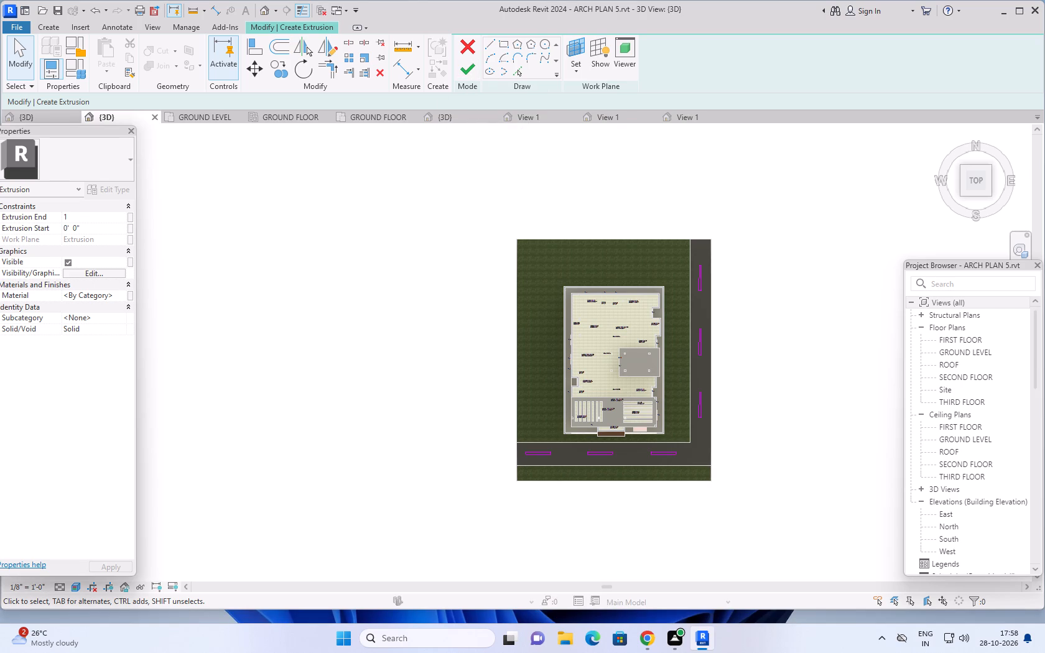
pyautogui.hotkey('shift', '"')
pyautogui.press('Return')
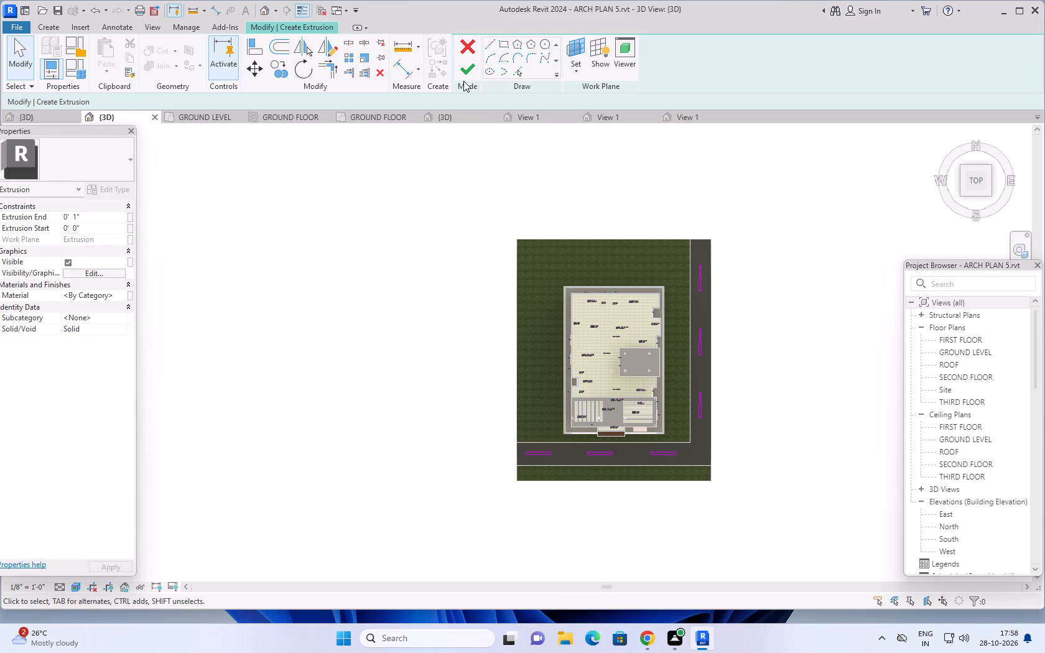
pyautogui.click(465, 73)
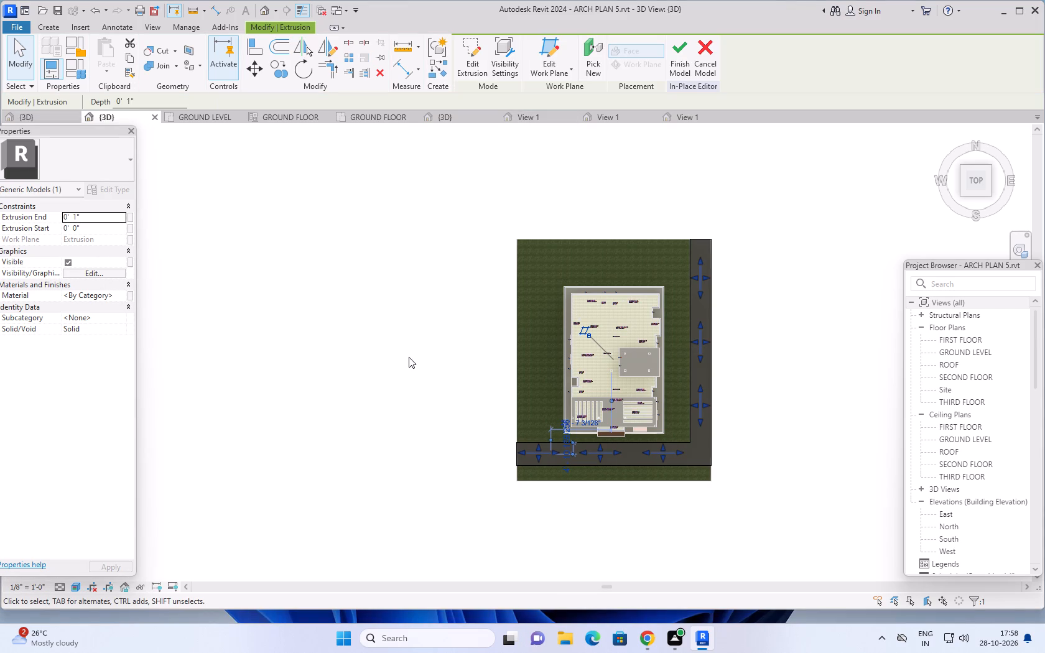
pyautogui.click(680, 55)
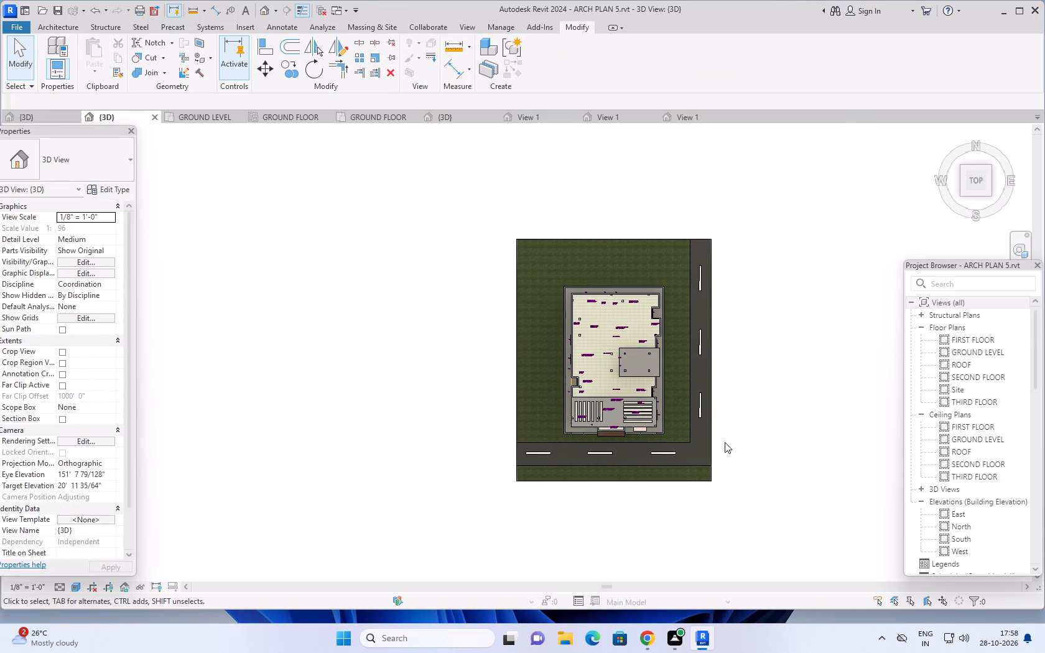
# Examine the dashes on both legs of the dark strip and the surrounding site from above and from several sides.
pyautogui.scroll(5, 639, 478)
pyautogui.scroll(5, 708, 433)
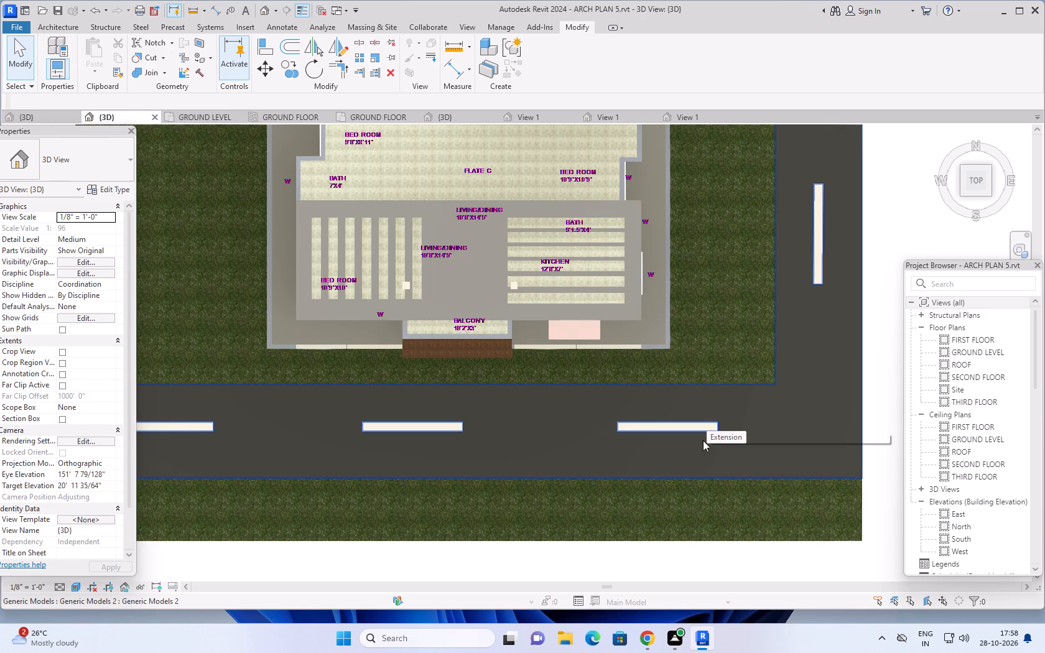
pyautogui.scroll(-6, 618, 500)
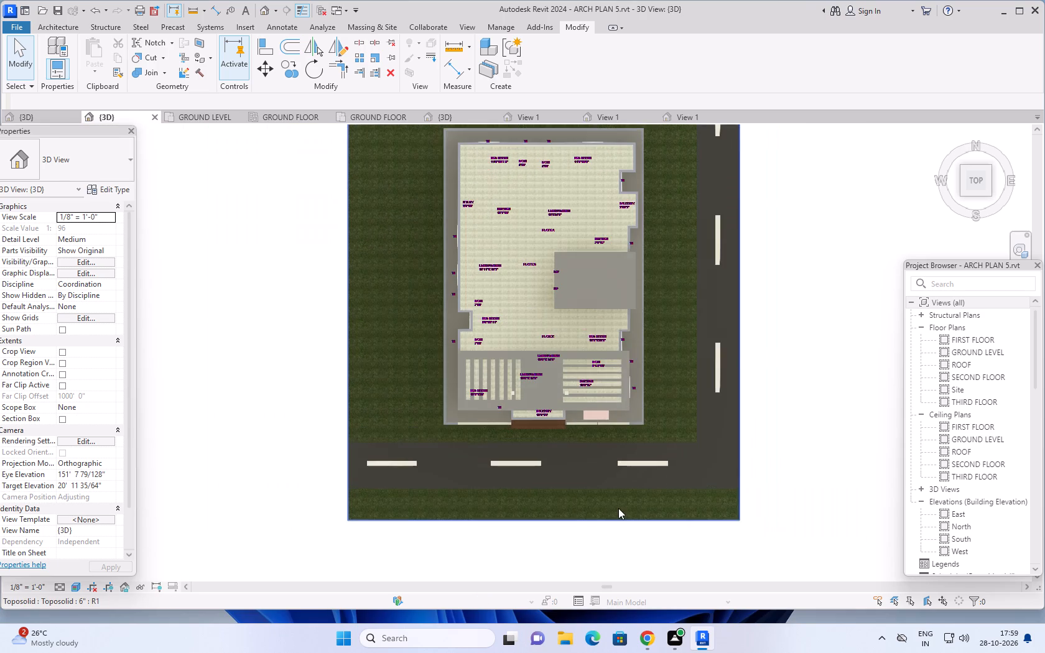
pyautogui.keyDown('shift'); pyautogui.moveTo(586, 548); pyautogui.dragTo(650, 391, button='middle'); pyautogui.keyUp('shift')
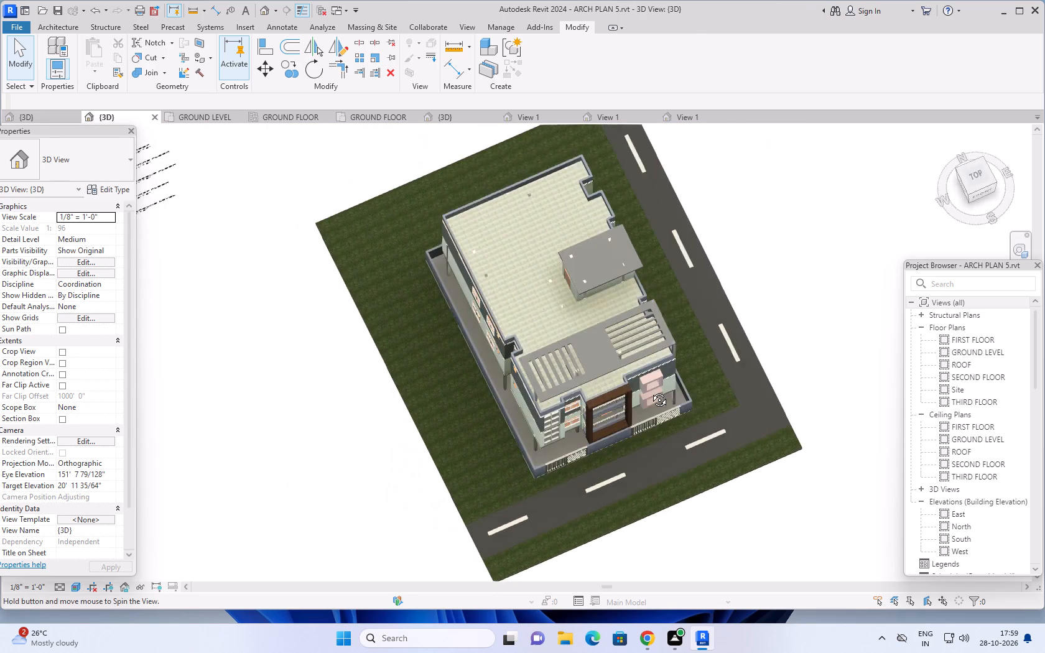
pyautogui.keyDown('shift'); pyautogui.moveTo(650, 391); pyautogui.dragTo(648, 309, button='middle'); pyautogui.keyUp('shift')
pyautogui.scroll(4, 454, 562)
pyautogui.keyDown('shift'); pyautogui.moveTo(529, 536); pyautogui.dragTo(547, 447, button='middle'); pyautogui.keyUp('shift')
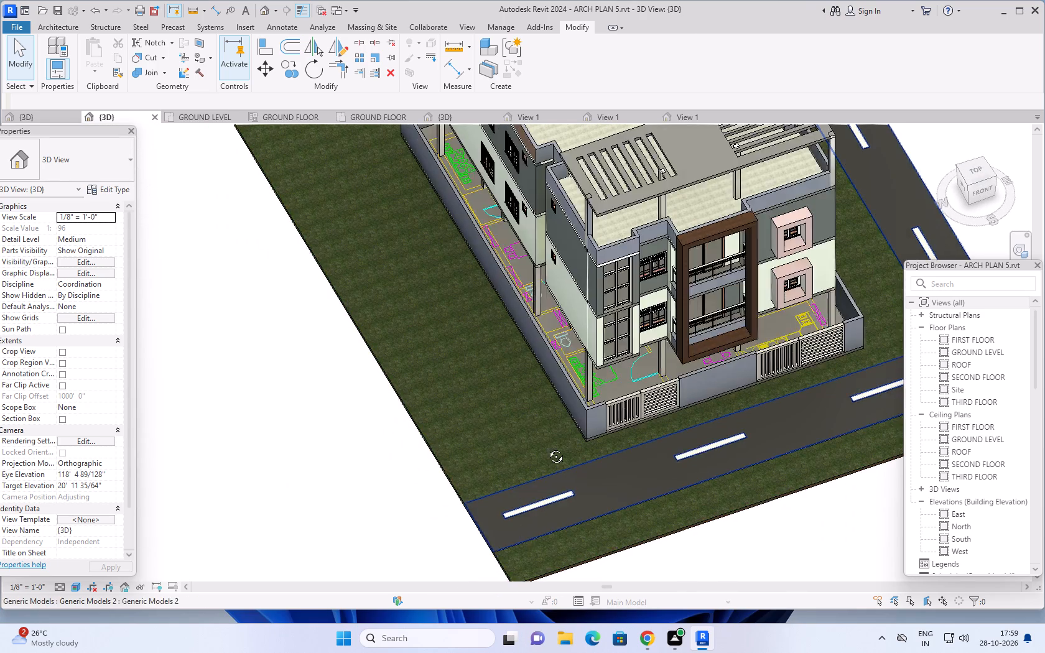
pyautogui.keyDown('shift'); pyautogui.moveTo(547, 447); pyautogui.dragTo(550, 363, button='middle'); pyautogui.keyUp('shift')
pyautogui.scroll(8, 567, 397)
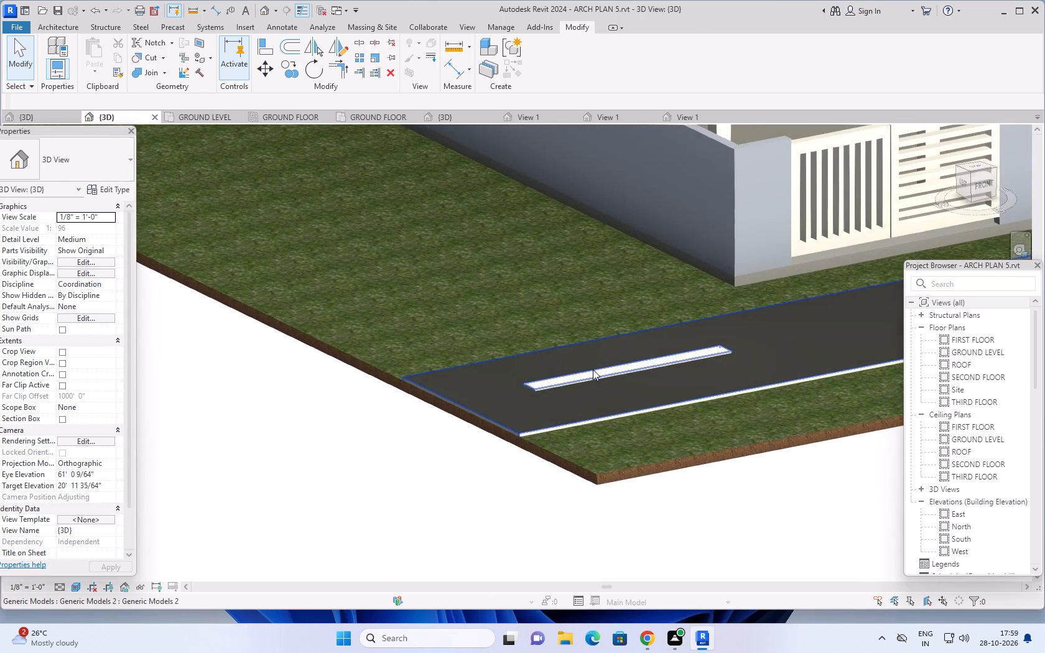
pyautogui.keyDown('shift'); pyautogui.moveTo(587, 385); pyautogui.dragTo(629, 354, button='middle'); pyautogui.keyUp('shift')
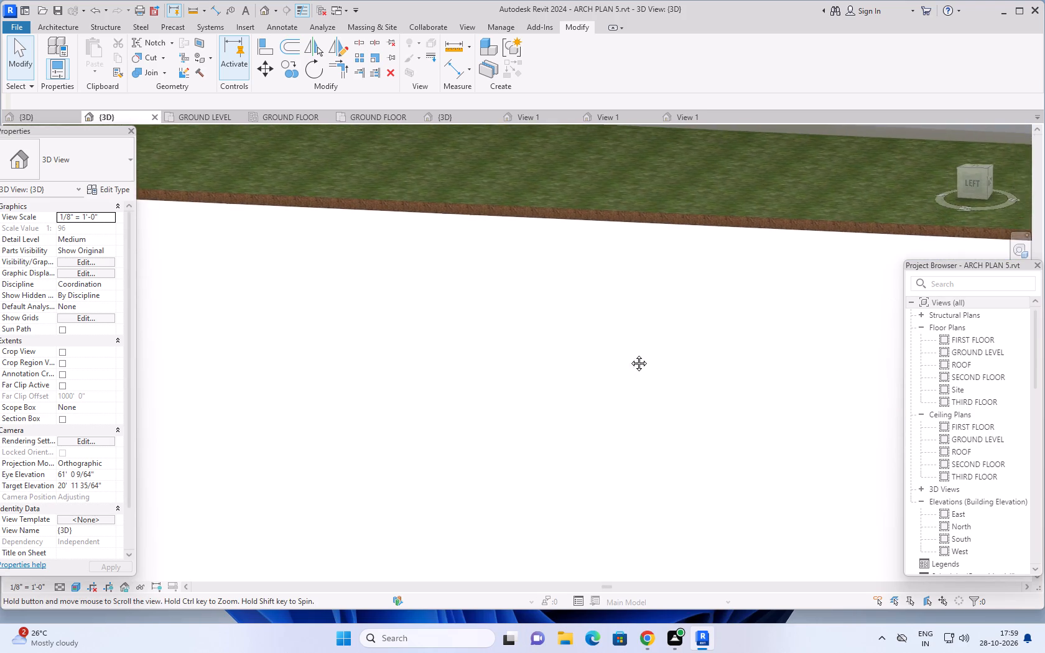
pyautogui.keyDown('shift'); pyautogui.moveTo(629, 354); pyautogui.dragTo(371, 363, button='middle'); pyautogui.keyUp('shift')
pyautogui.scroll(-3, 513, 376)
pyautogui.scroll(-3, 578, 383)
pyautogui.moveTo(648, 398); pyautogui.dragTo(493, 416, button='middle')
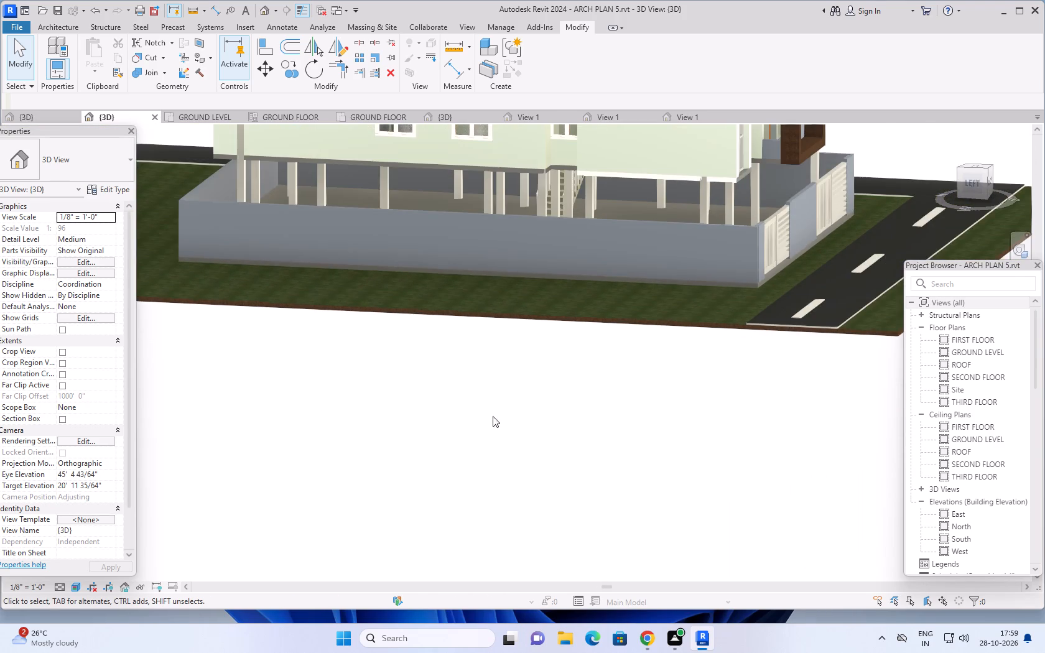
pyautogui.moveTo(493, 416); pyautogui.dragTo(337, 439, button='middle')
pyautogui.keyDown('shift'); pyautogui.moveTo(533, 409); pyautogui.dragTo(269, 542, button='middle'); pyautogui.keyUp('shift')
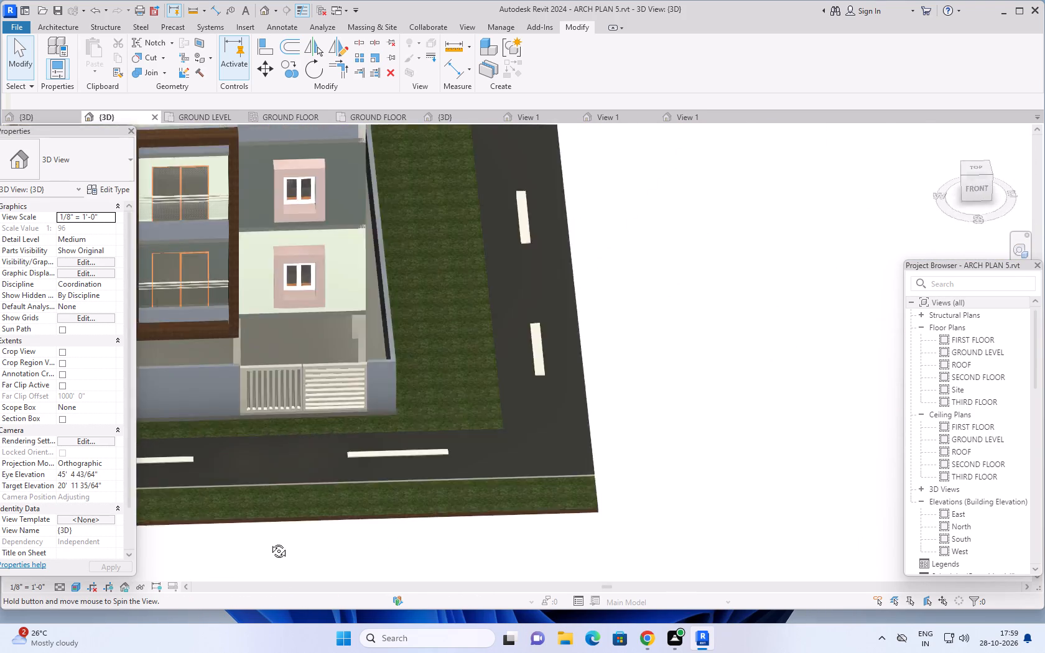
pyautogui.keyDown('shift'); pyautogui.moveTo(269, 542); pyautogui.dragTo(249, 542, button='middle'); pyautogui.keyUp('shift')
pyautogui.scroll(-7, 434, 438)
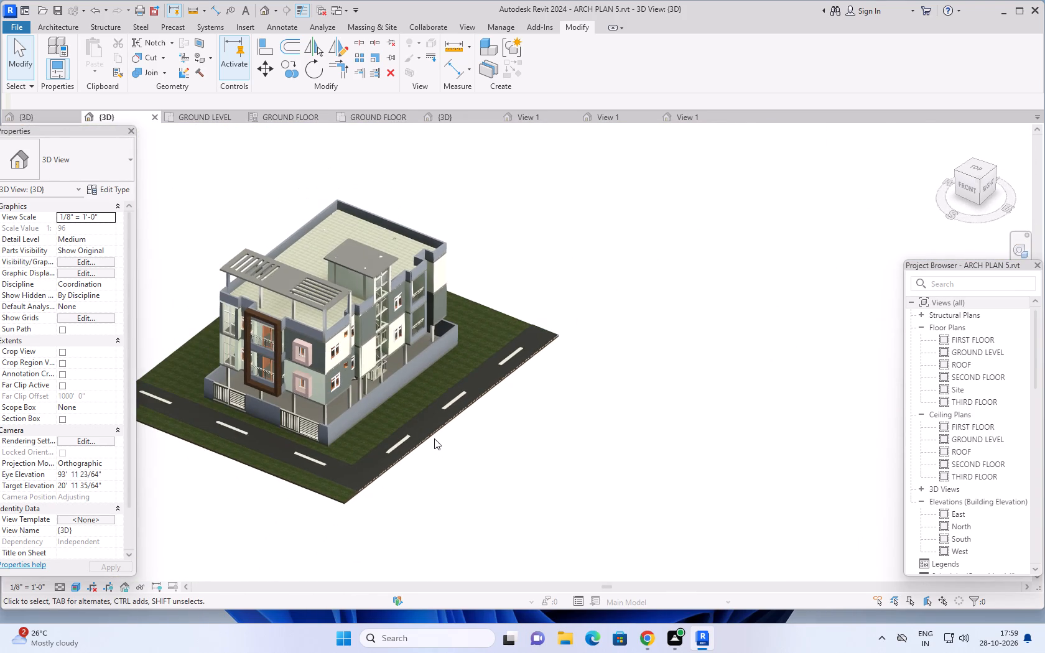
pyautogui.moveTo(434, 450); pyautogui.dragTo(623, 424, button='middle')
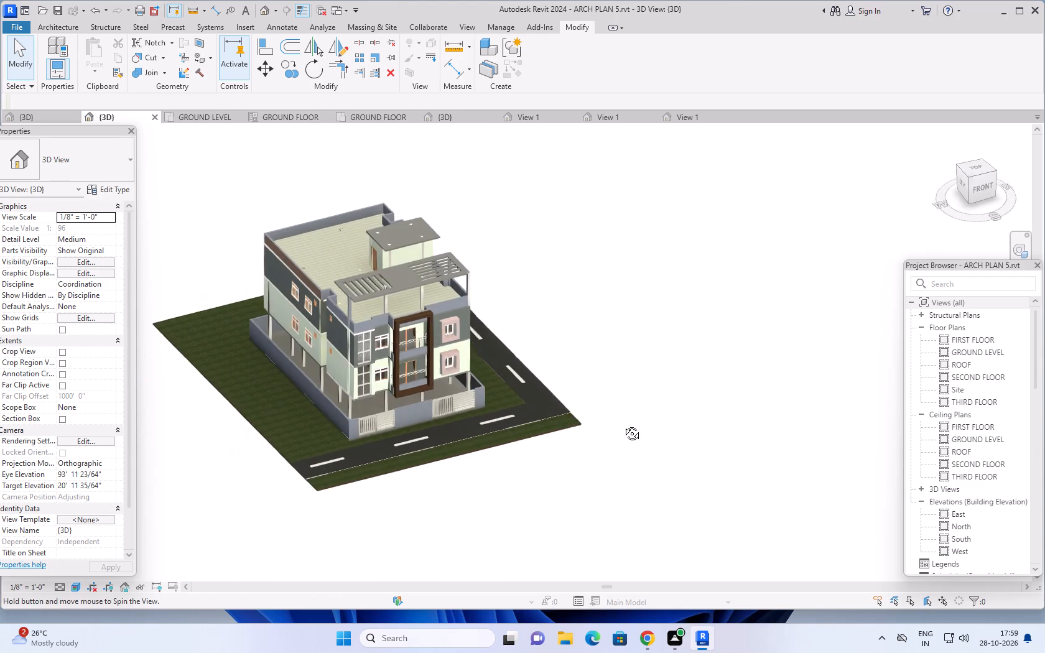
pyautogui.moveTo(623, 424); pyautogui.dragTo(626, 420, button='middle')
# Open the in-place generic model of the tall brown balcony frame and window surrounds on the front facade for editing.
pyautogui.moveTo(517, 460); pyautogui.dragTo(714, 549, button='middle')
pyautogui.scroll(3, 633, 445)
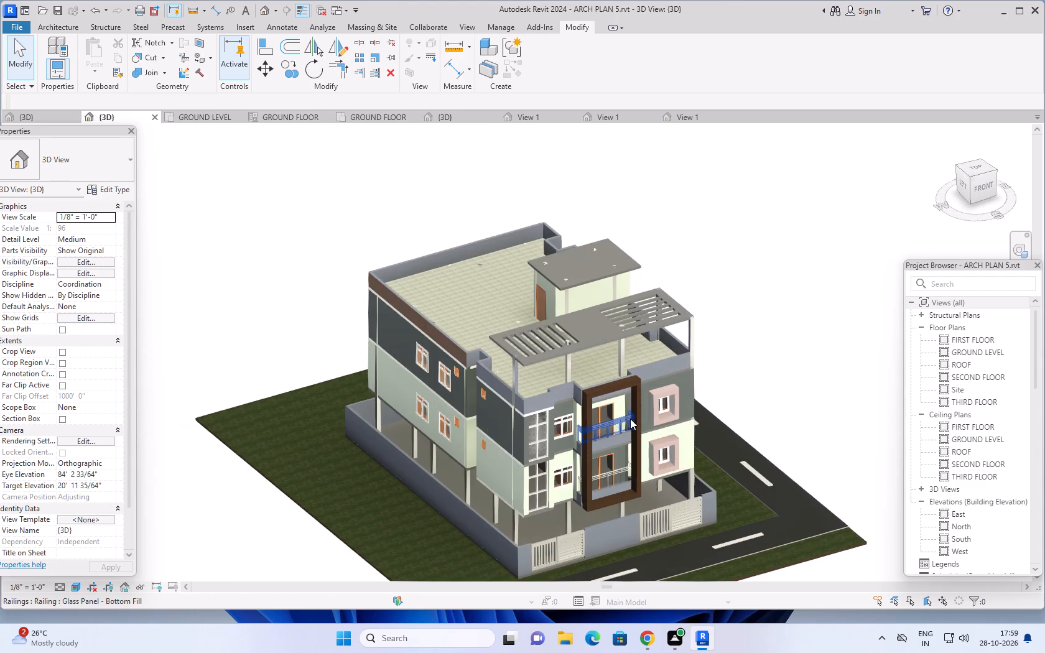
pyautogui.scroll(4, 630, 419)
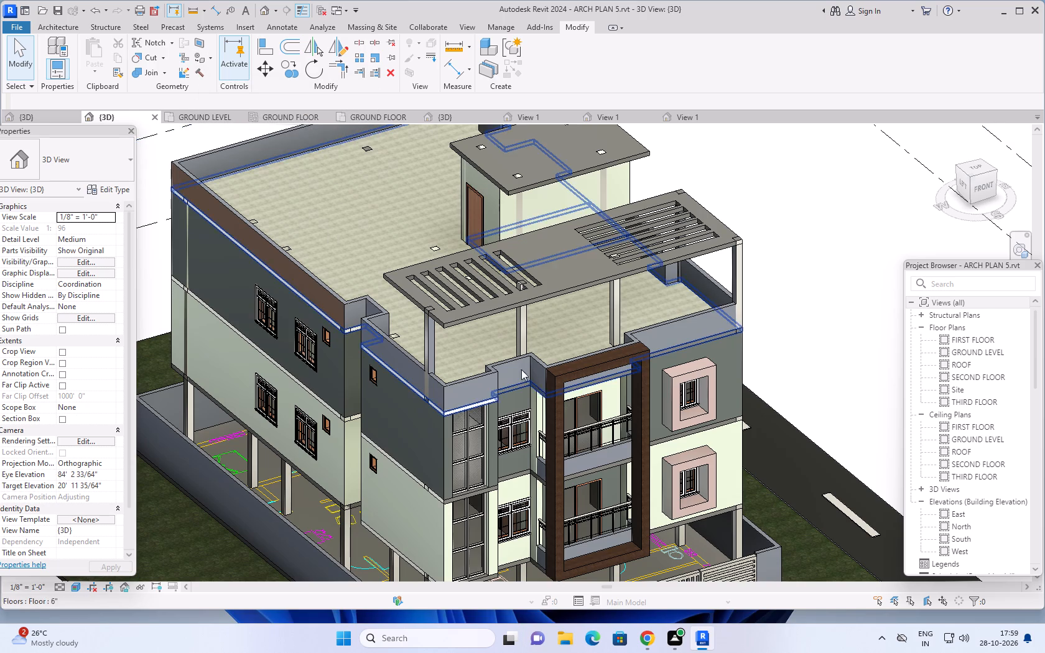
pyautogui.click(559, 467)
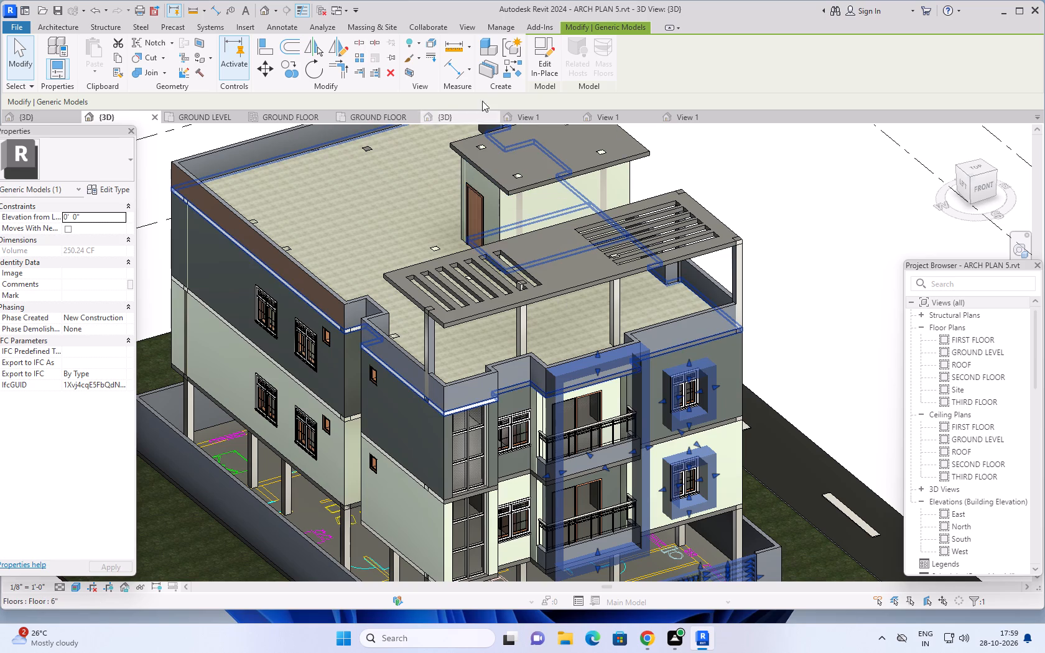
pyautogui.click(546, 42)
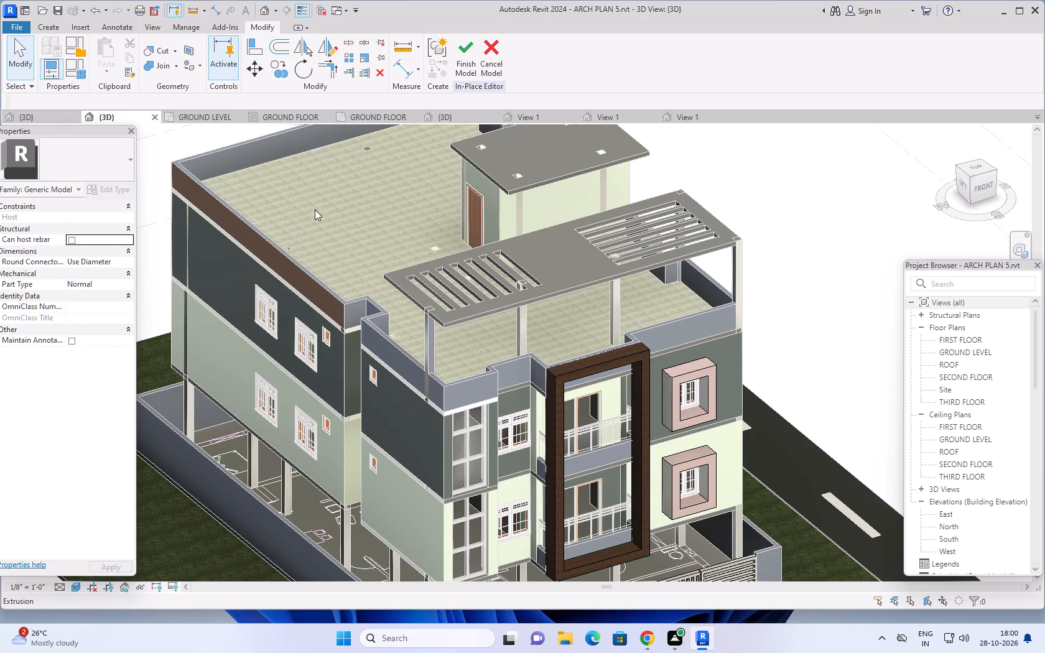
# Paint the front face of the tall balcony frame with the Wood Planks material.
pyautogui.click(186, 65)
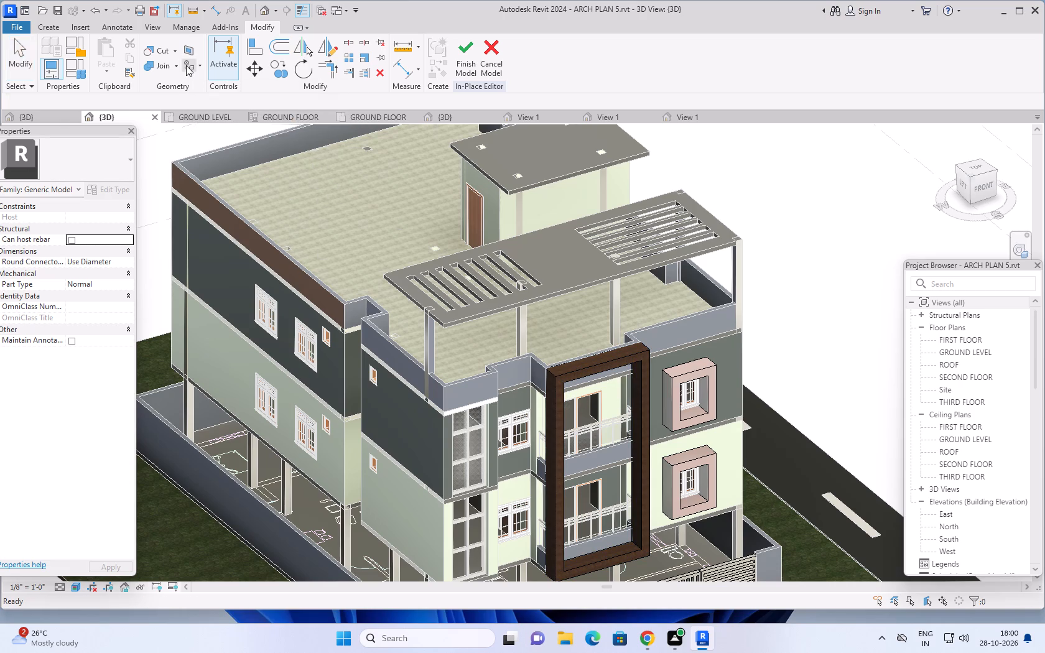
pyautogui.scroll(3, 91, 192)
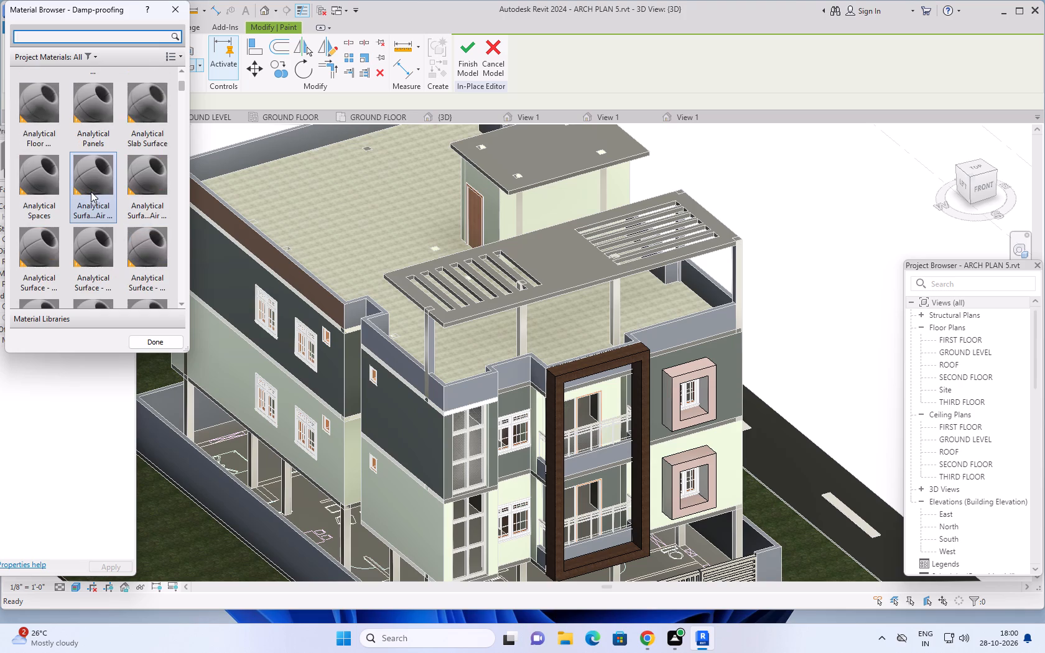
pyautogui.scroll(1, 91, 192)
pyautogui.scroll(-9, 91, 192)
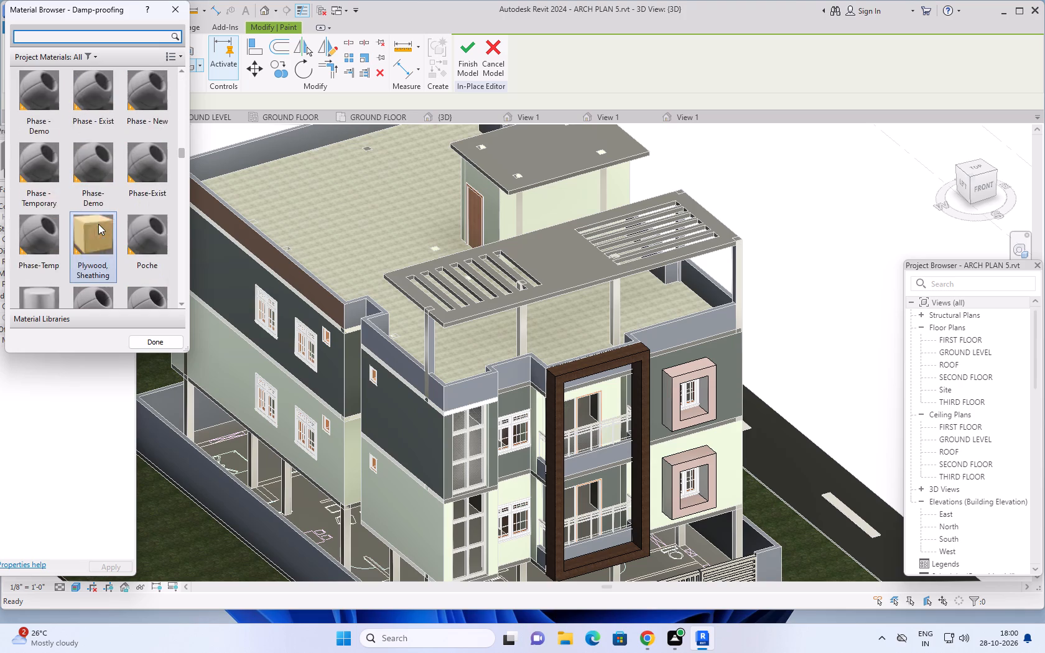
pyautogui.scroll(-13, 98, 224)
pyautogui.scroll(1, 98, 224)
pyautogui.scroll(-8, 98, 224)
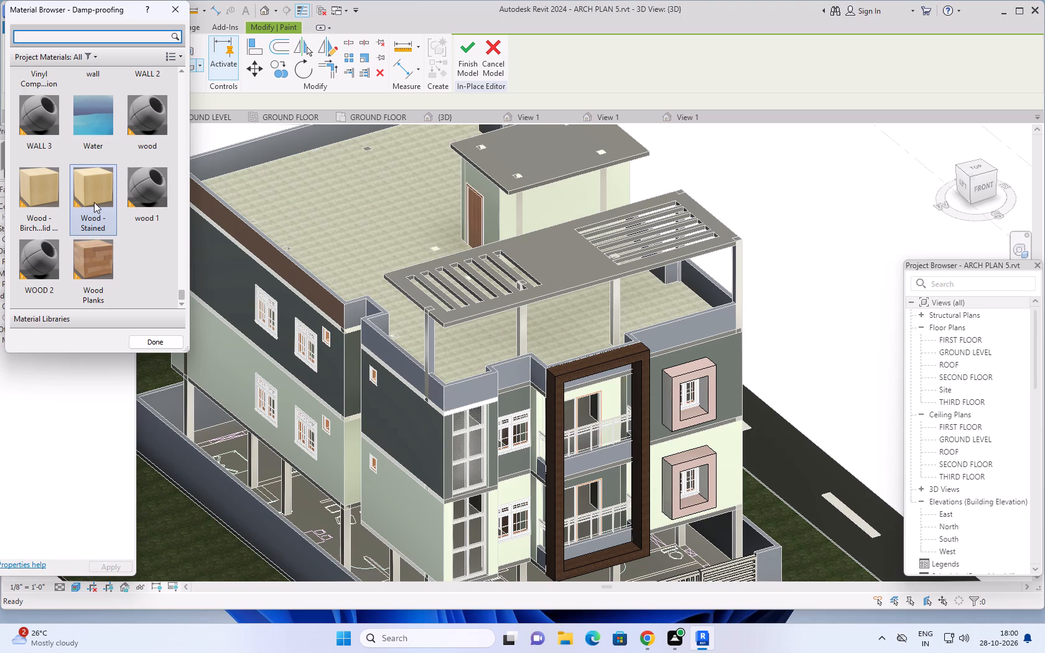
pyautogui.click(90, 270)
pyautogui.scroll(5, 554, 427)
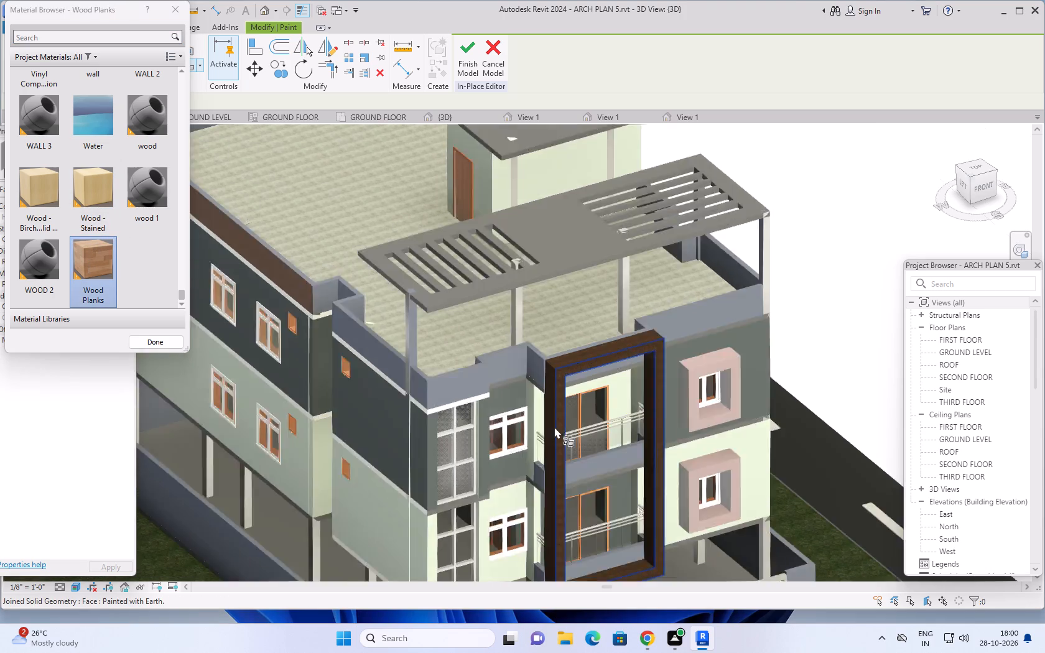
pyautogui.scroll(1, 554, 427)
pyautogui.click(562, 408)
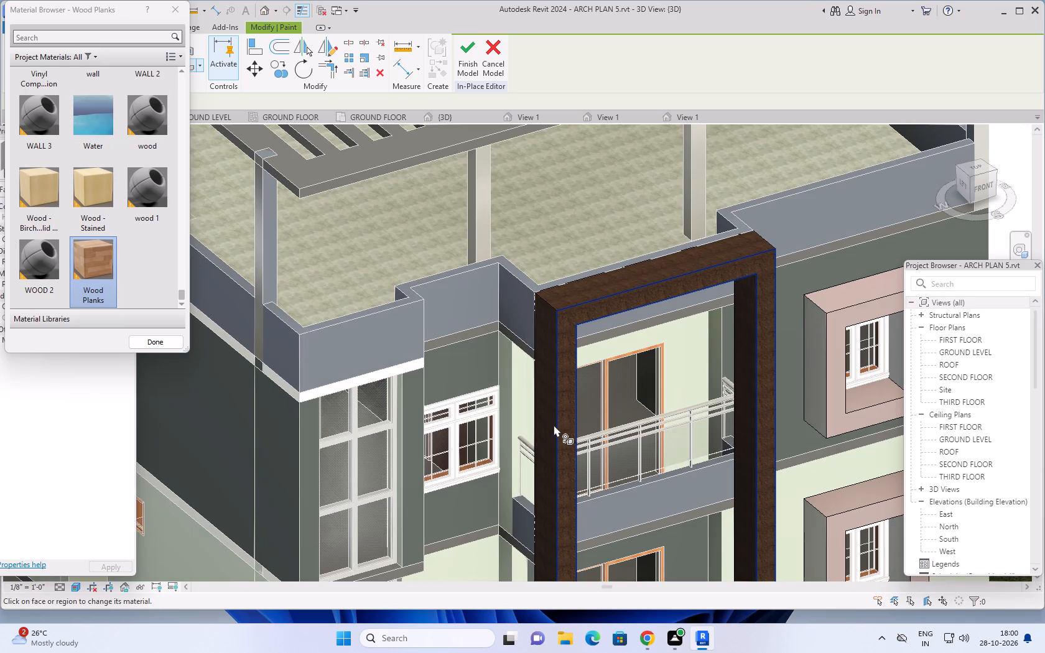
# Paint the balcony frame's outer west side, its top and the inner face of its east post with Wood Planks.
pyautogui.scroll(-5, 550, 427)
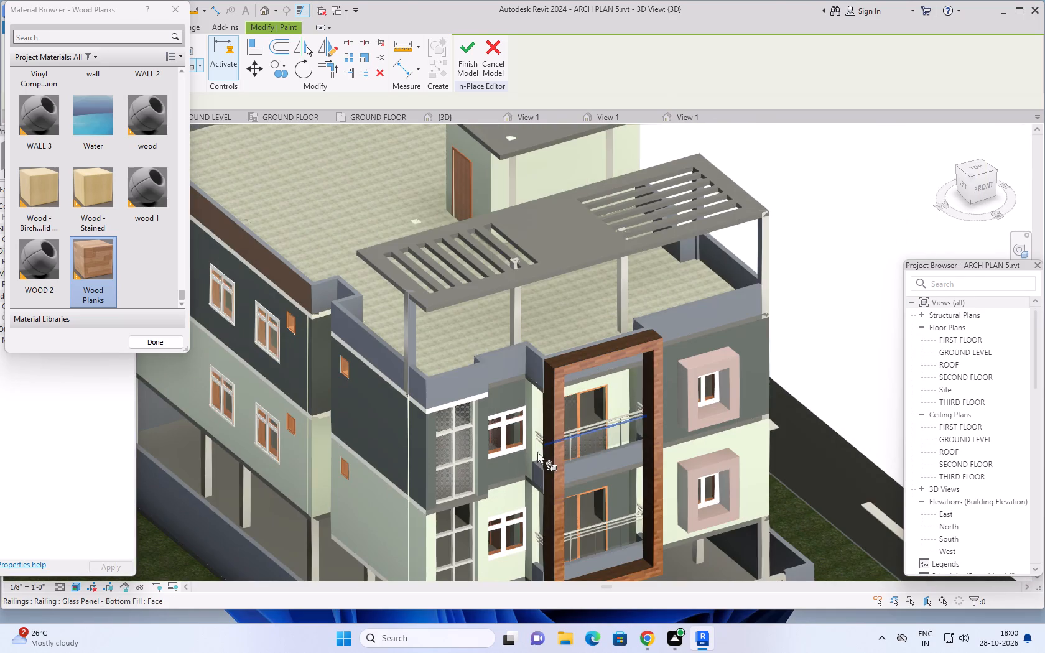
pyautogui.scroll(8, 537, 445)
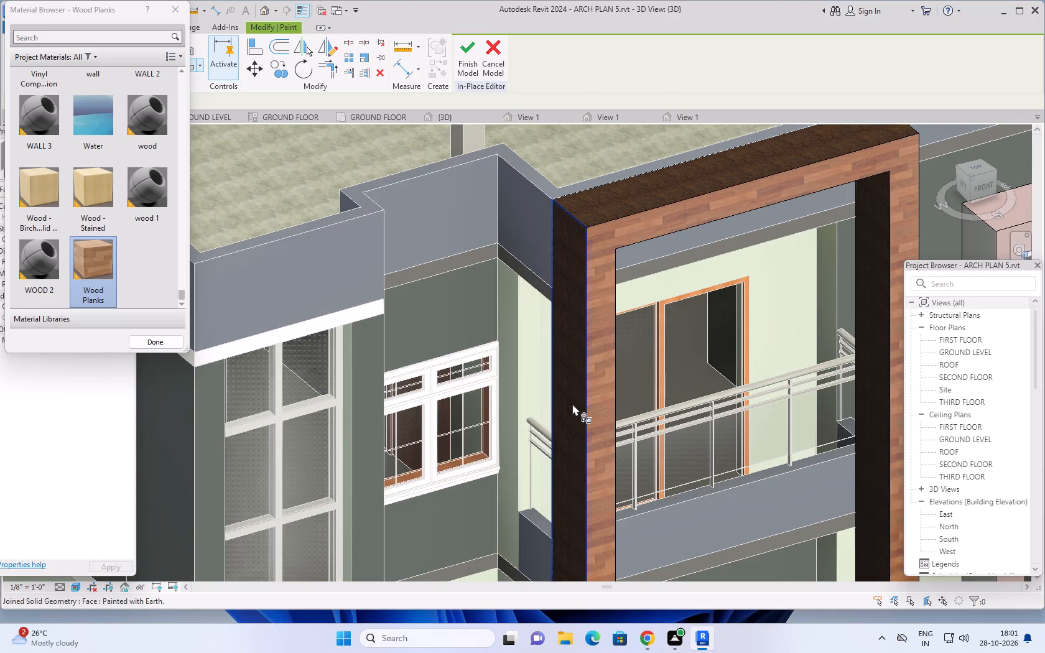
pyautogui.click(572, 404)
pyautogui.click(643, 204)
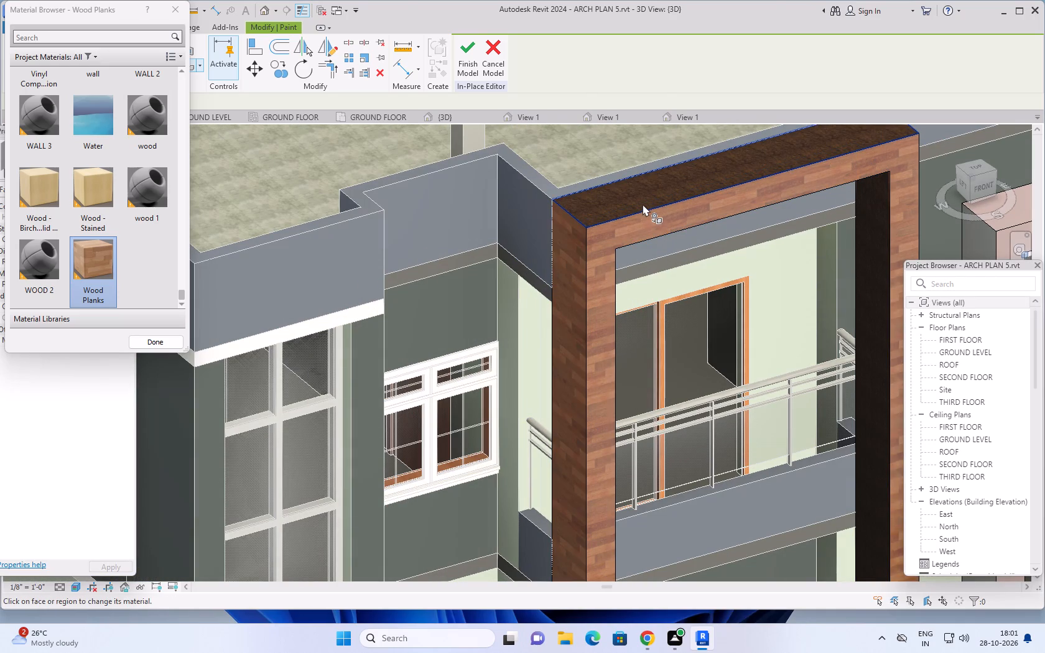
pyautogui.click(876, 271)
# Paint the outer east side of the balcony frame with Wood Planks.
pyautogui.scroll(-5, 878, 287)
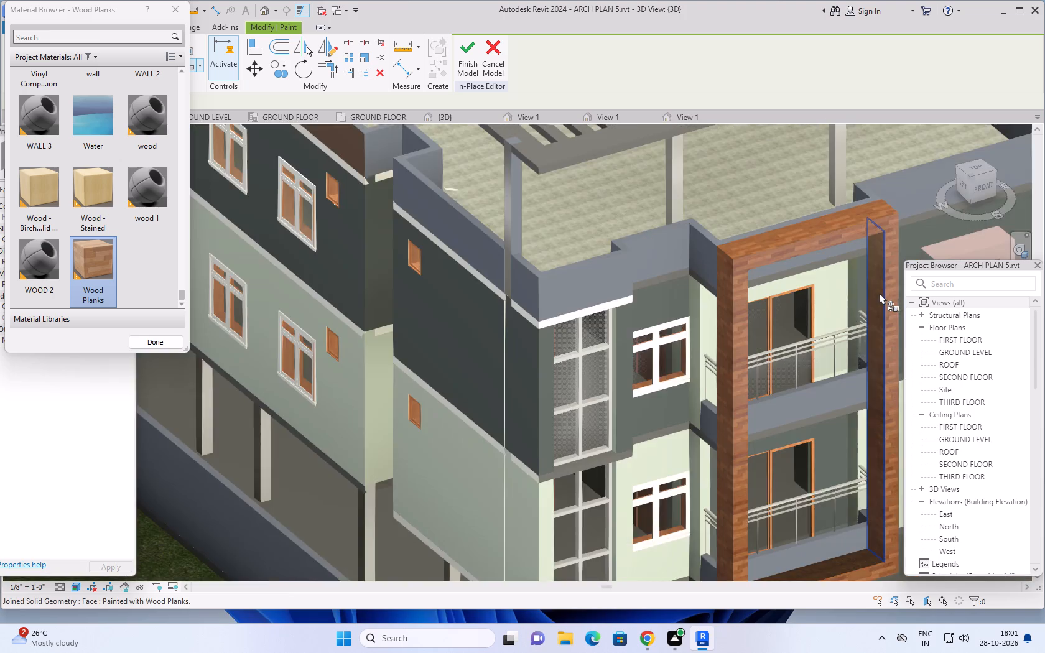
pyautogui.scroll(-4, 879, 295)
pyautogui.moveTo(873, 303); pyautogui.dragTo(723, 294, button='middle')
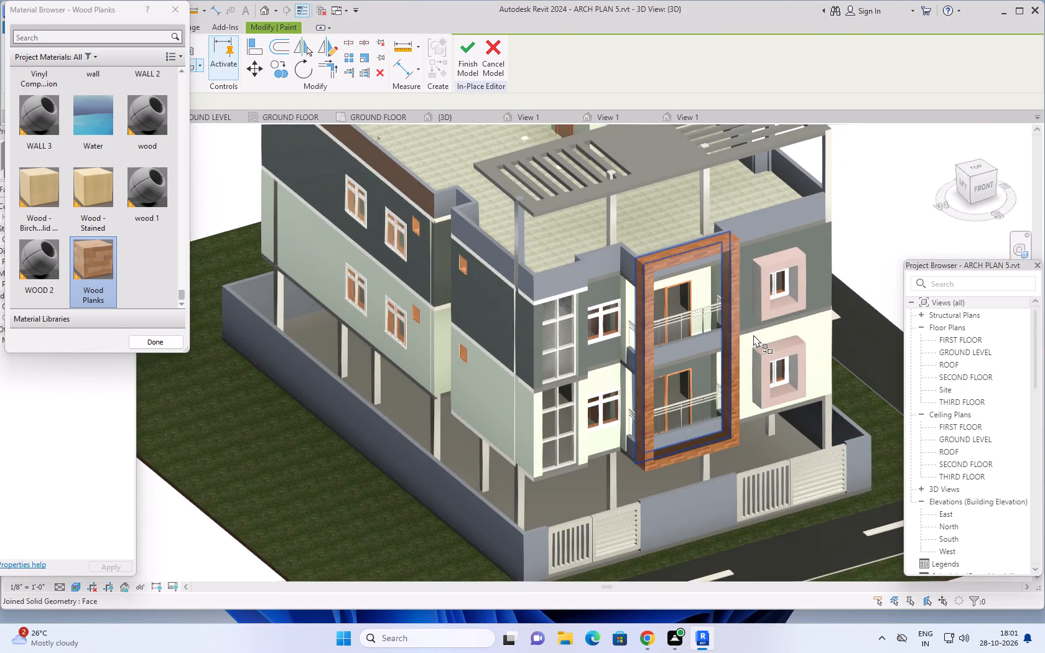
pyautogui.keyDown('shift'); pyautogui.moveTo(731, 351); pyautogui.dragTo(556, 366, button='middle'); pyautogui.keyUp('shift')
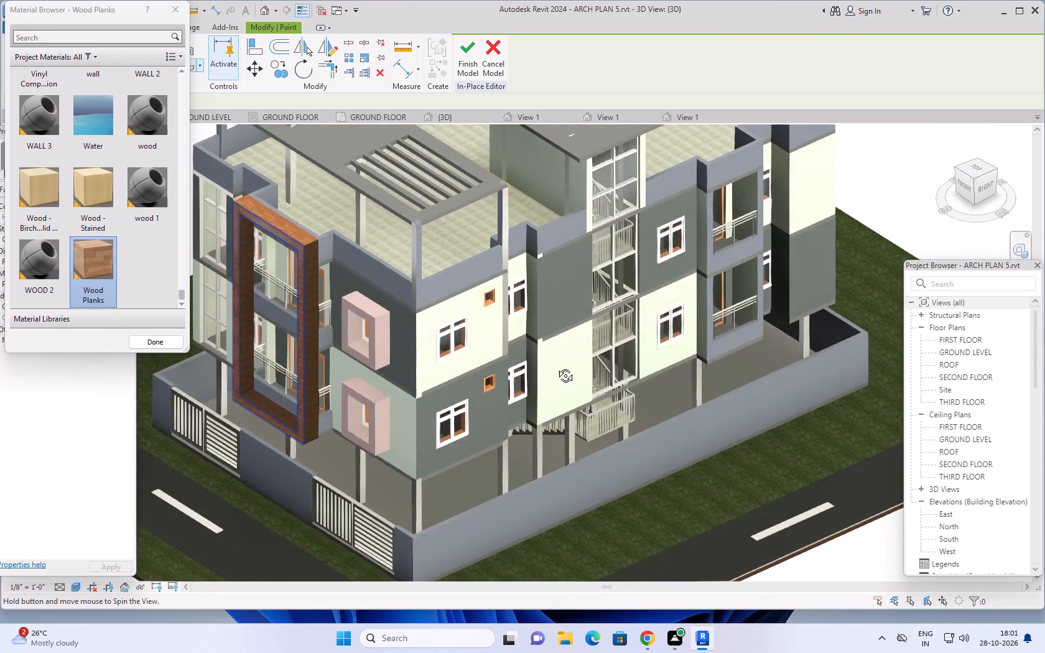
pyautogui.keyDown('shift'); pyautogui.moveTo(556, 366); pyautogui.dragTo(560, 364, button='middle'); pyautogui.keyUp('shift')
pyautogui.scroll(5, 369, 352)
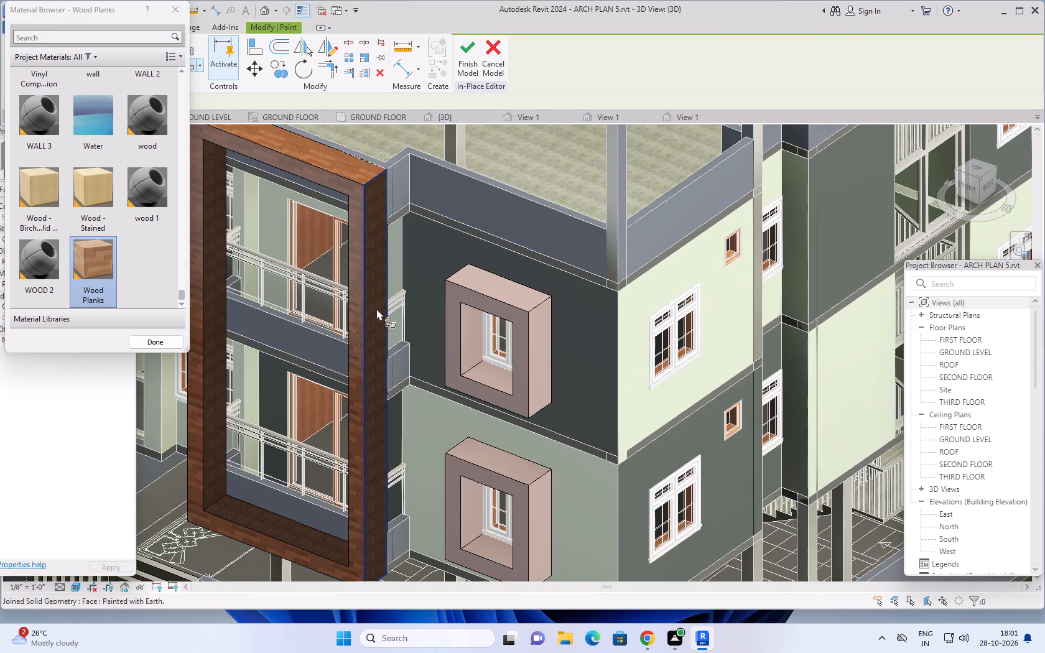
pyautogui.click(378, 307)
# Paint the inner face of the frame's west post and the upper face of its bottom member with Wood Planks.
pyautogui.keyDown('shift'); pyautogui.moveTo(352, 432); pyautogui.dragTo(437, 425, button='middle'); pyautogui.keyUp('shift')
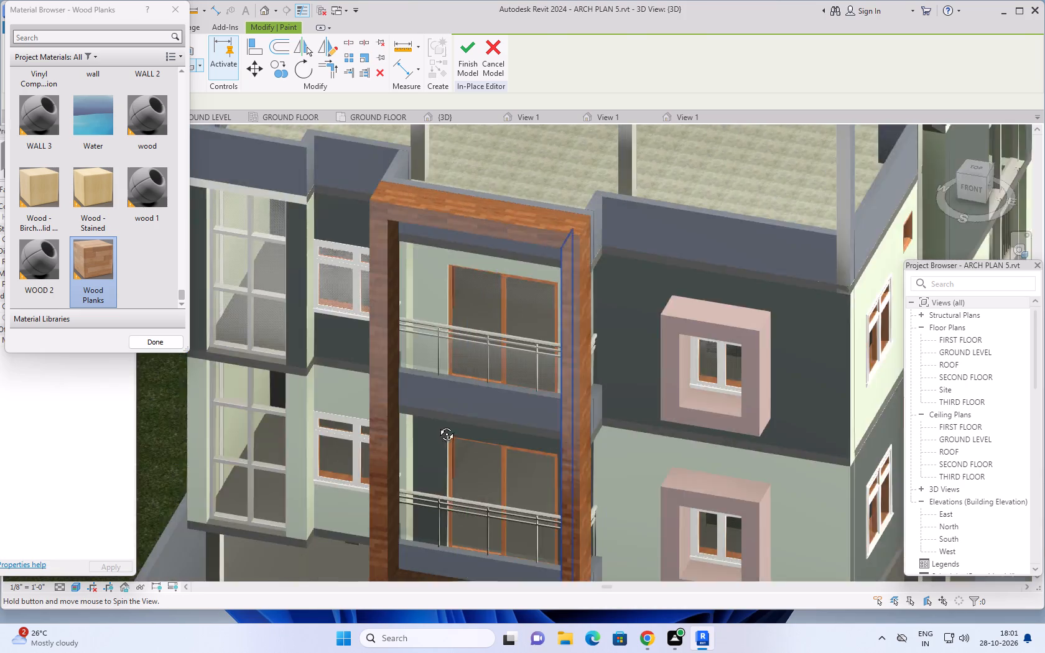
pyautogui.keyDown('shift'); pyautogui.moveTo(437, 425); pyautogui.dragTo(365, 436, button='middle'); pyautogui.keyUp('shift')
pyautogui.scroll(4, 288, 359)
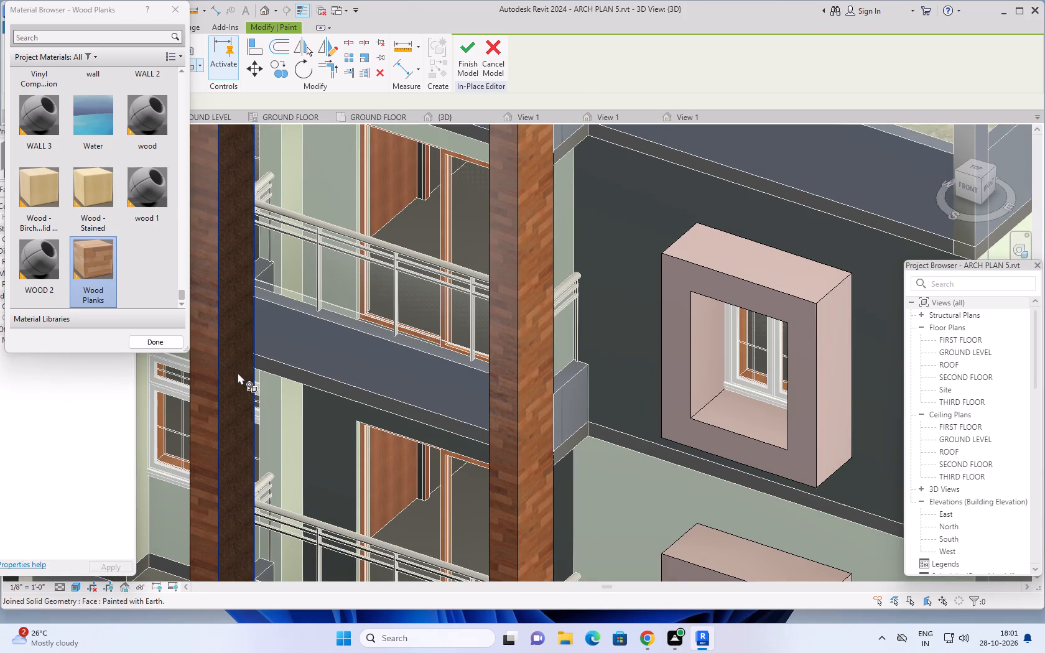
pyautogui.click(234, 379)
pyautogui.scroll(-2, 231, 406)
pyautogui.moveTo(242, 411); pyautogui.dragTo(425, 309, button='middle')
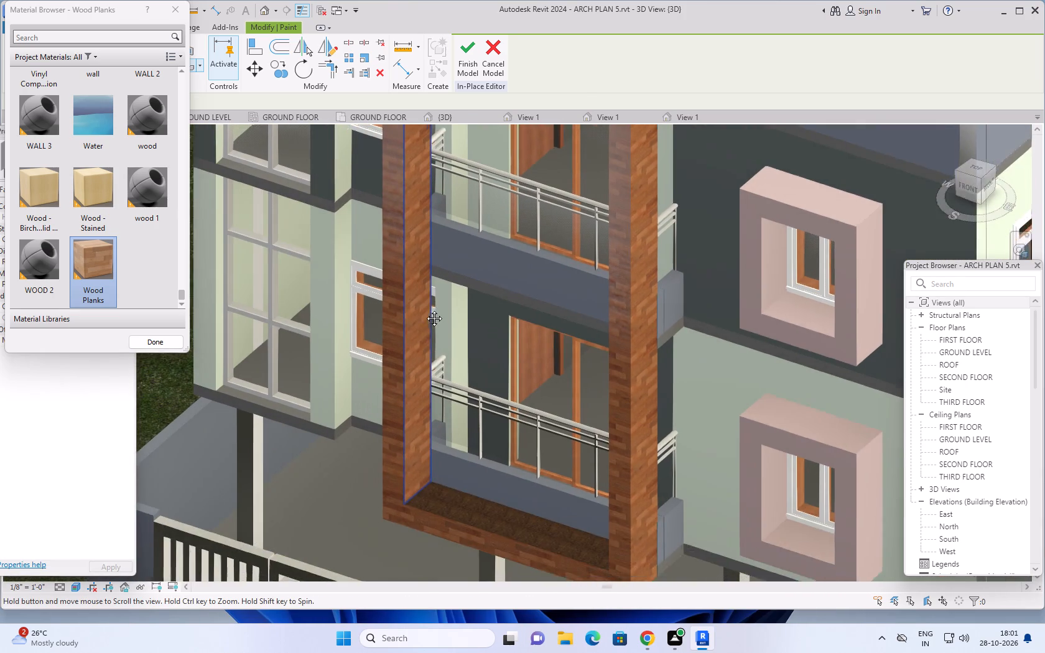
pyautogui.moveTo(425, 309); pyautogui.dragTo(439, 294, button='middle')
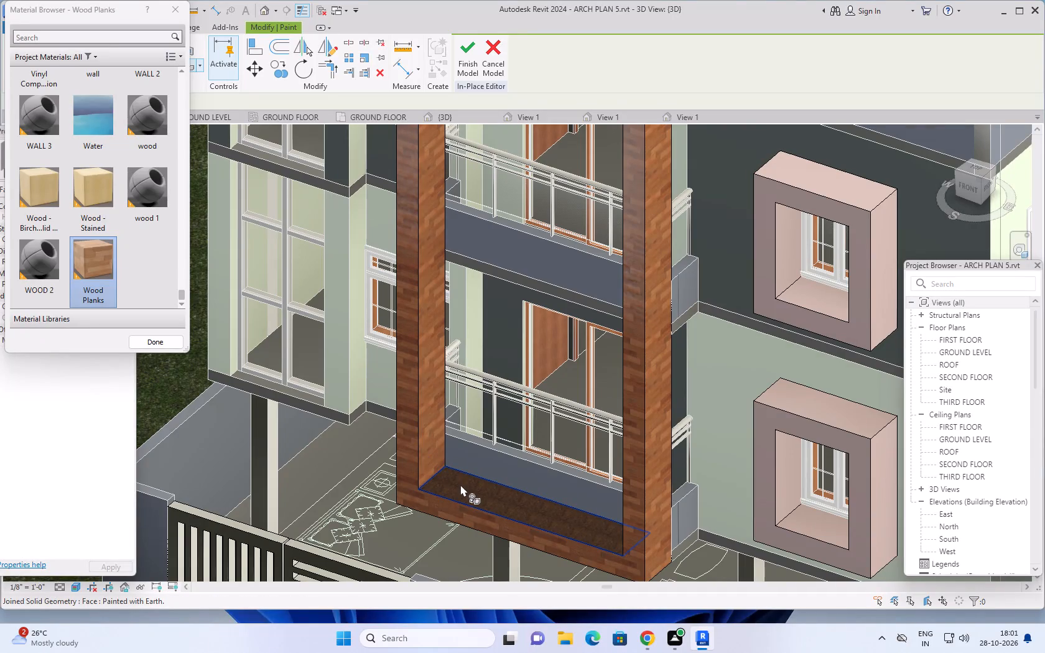
pyautogui.click(460, 484)
# Examine the painted balcony frame on the facade from the front, the west side and above.
pyautogui.scroll(-7, 437, 330)
pyautogui.moveTo(454, 263); pyautogui.dragTo(416, 419, button='middle')
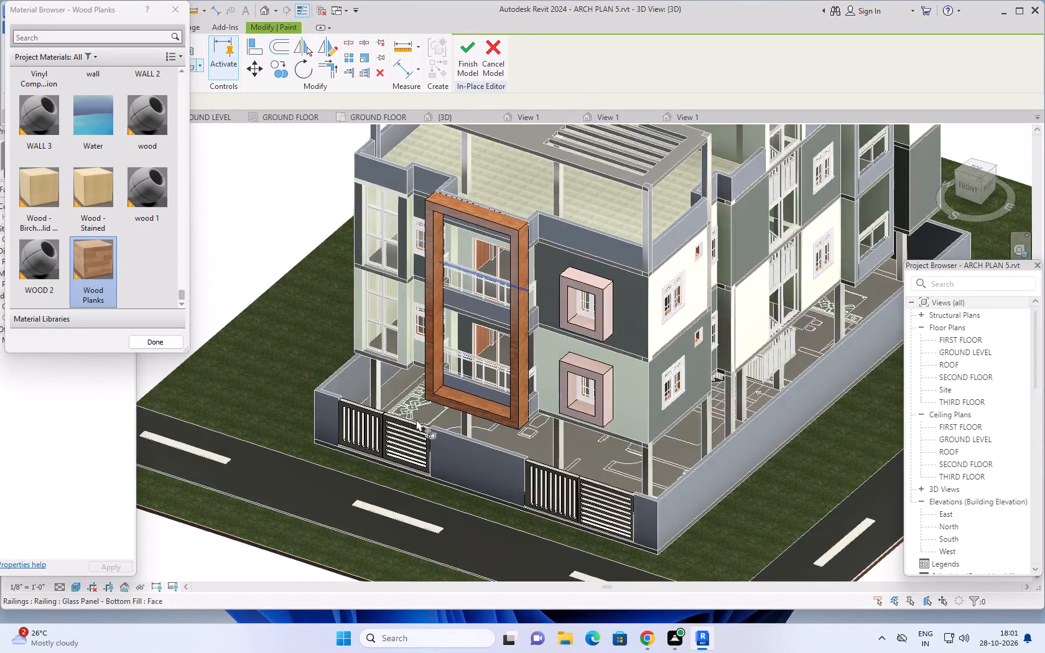
pyautogui.moveTo(416, 419); pyautogui.dragTo(412, 433, button='middle')
pyautogui.keyDown('shift'); pyautogui.moveTo(442, 402); pyautogui.dragTo(578, 170, button='middle'); pyautogui.keyUp('shift')
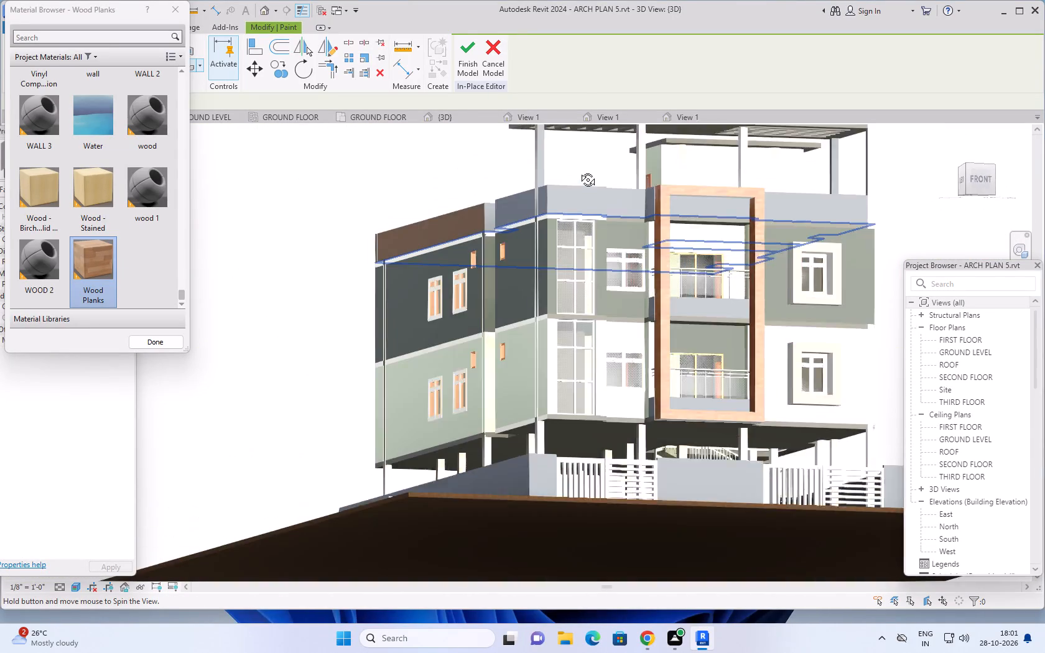
pyautogui.keyDown('shift'); pyautogui.moveTo(578, 170); pyautogui.dragTo(648, 226, button='middle'); pyautogui.keyUp('shift')
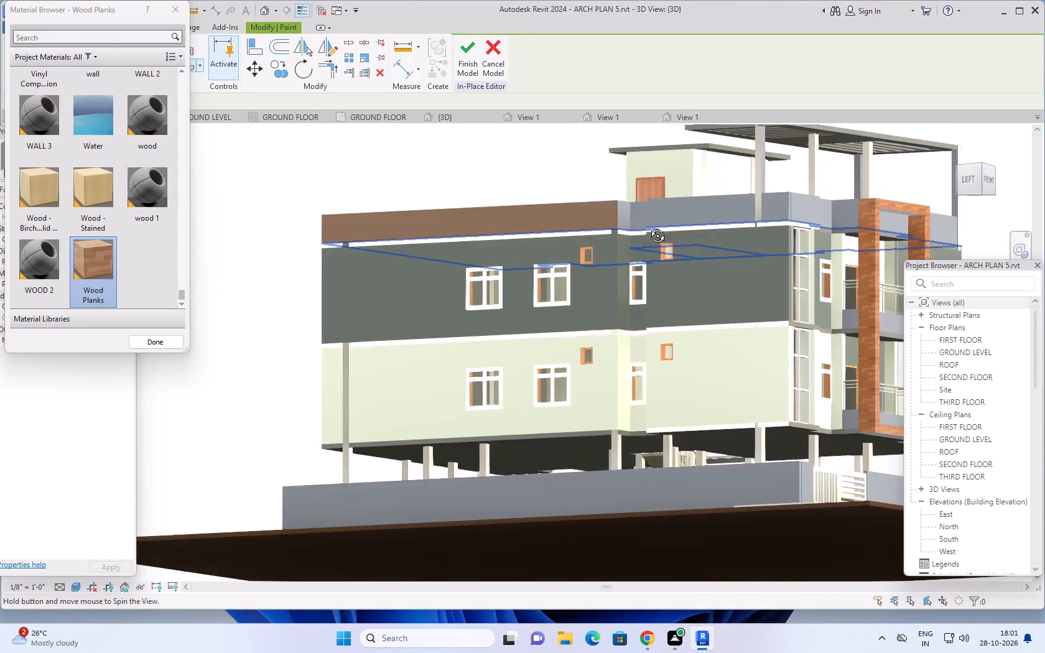
pyautogui.keyDown('shift'); pyautogui.moveTo(648, 226); pyautogui.dragTo(616, 399, button='middle'); pyautogui.keyUp('shift')
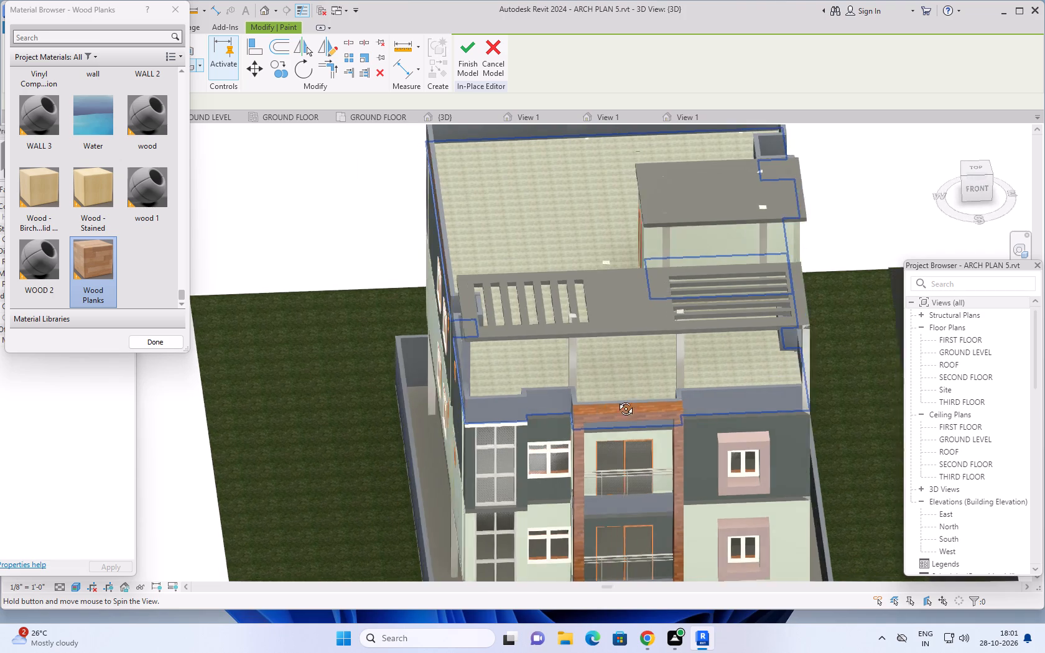
pyautogui.keyDown('shift'); pyautogui.moveTo(616, 399); pyautogui.dragTo(631, 394, button='middle'); pyautogui.keyUp('shift')
pyautogui.moveTo(674, 363); pyautogui.dragTo(485, 384, button='middle')
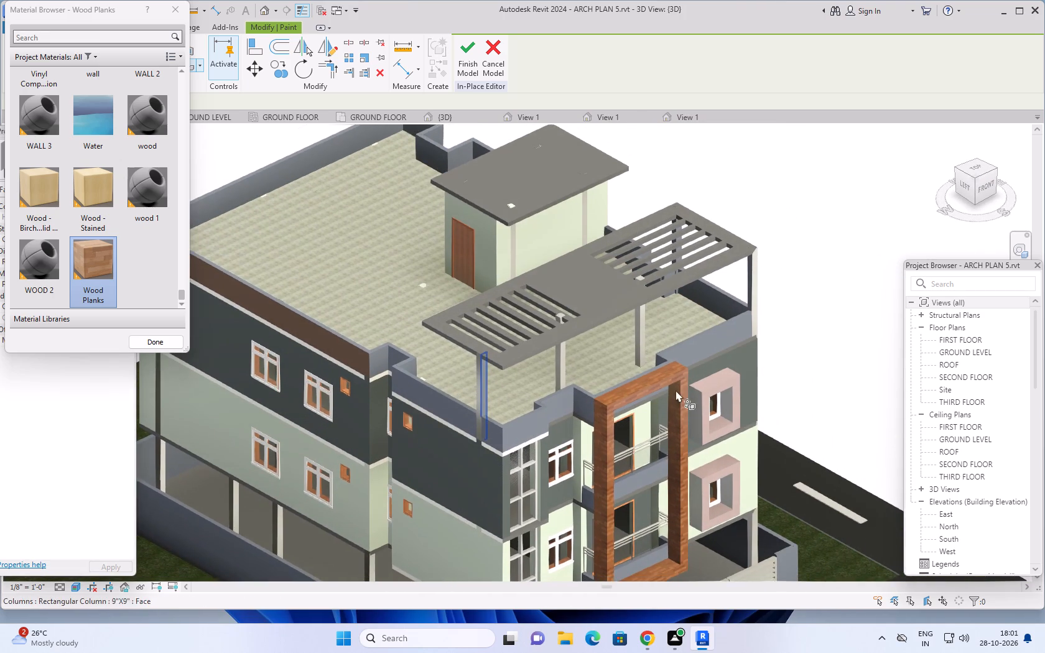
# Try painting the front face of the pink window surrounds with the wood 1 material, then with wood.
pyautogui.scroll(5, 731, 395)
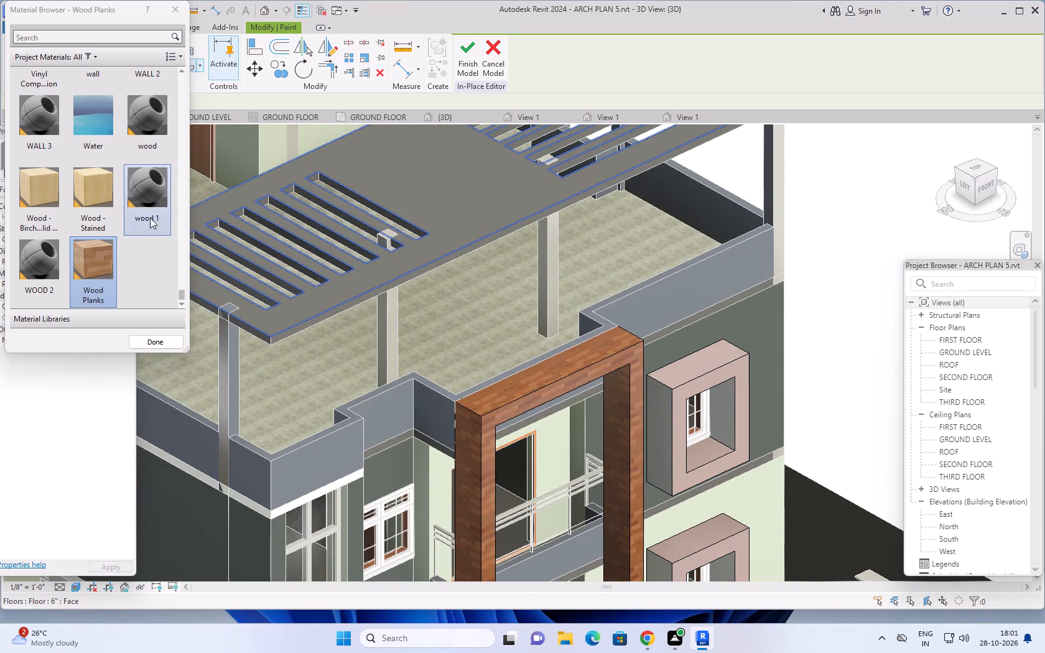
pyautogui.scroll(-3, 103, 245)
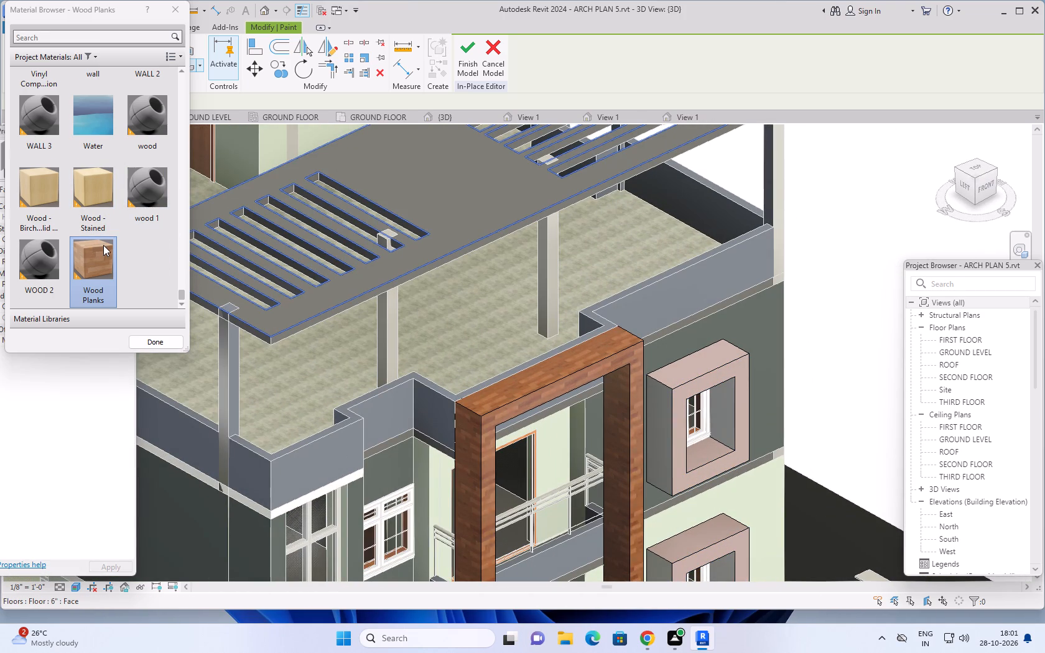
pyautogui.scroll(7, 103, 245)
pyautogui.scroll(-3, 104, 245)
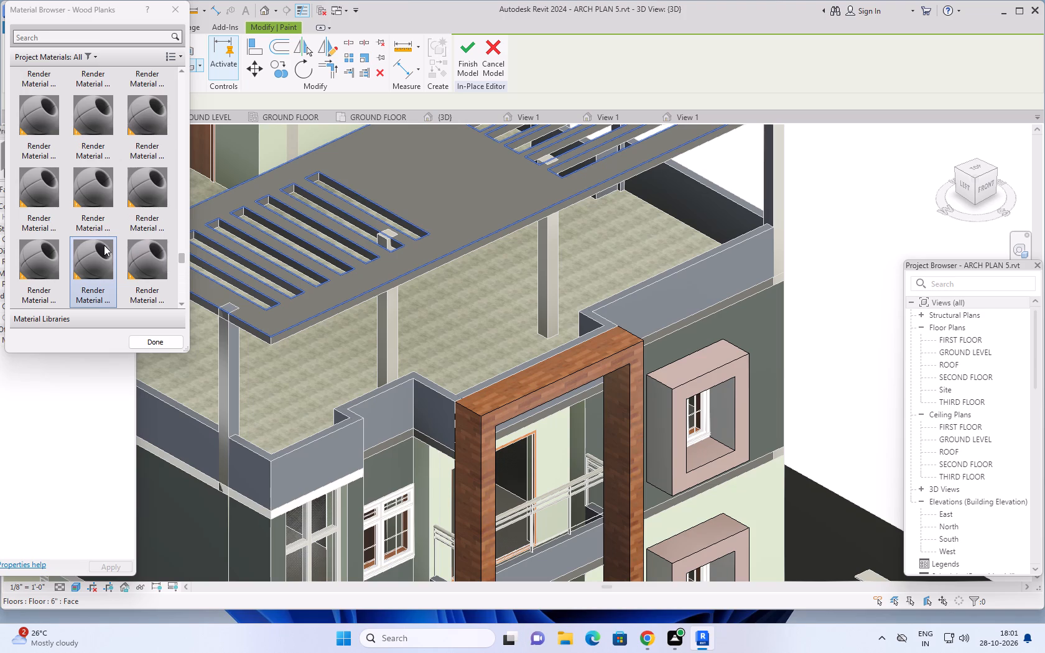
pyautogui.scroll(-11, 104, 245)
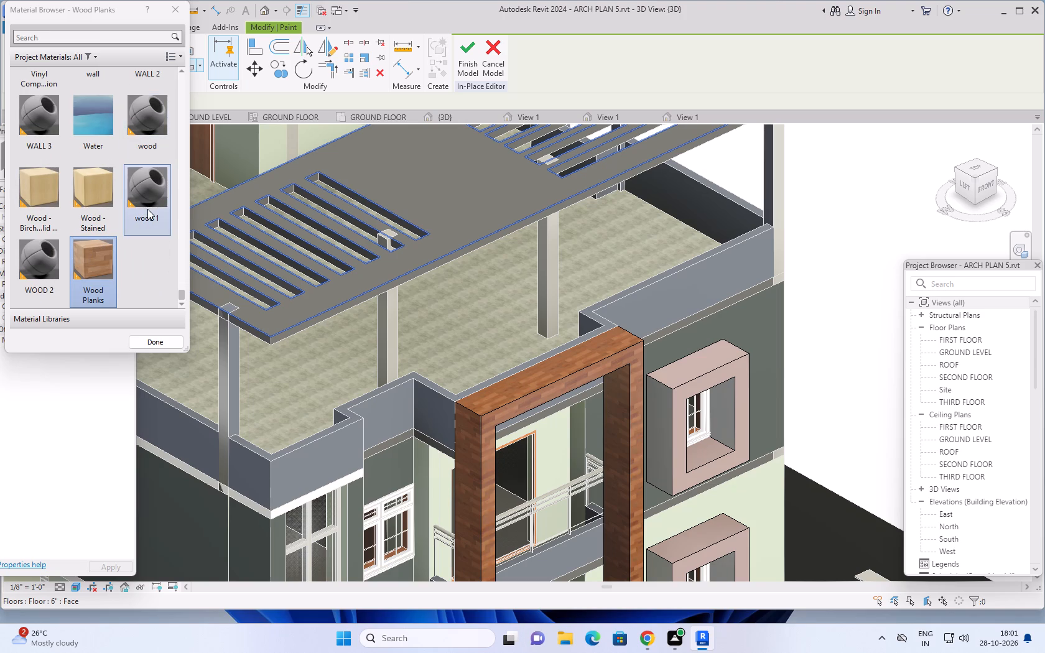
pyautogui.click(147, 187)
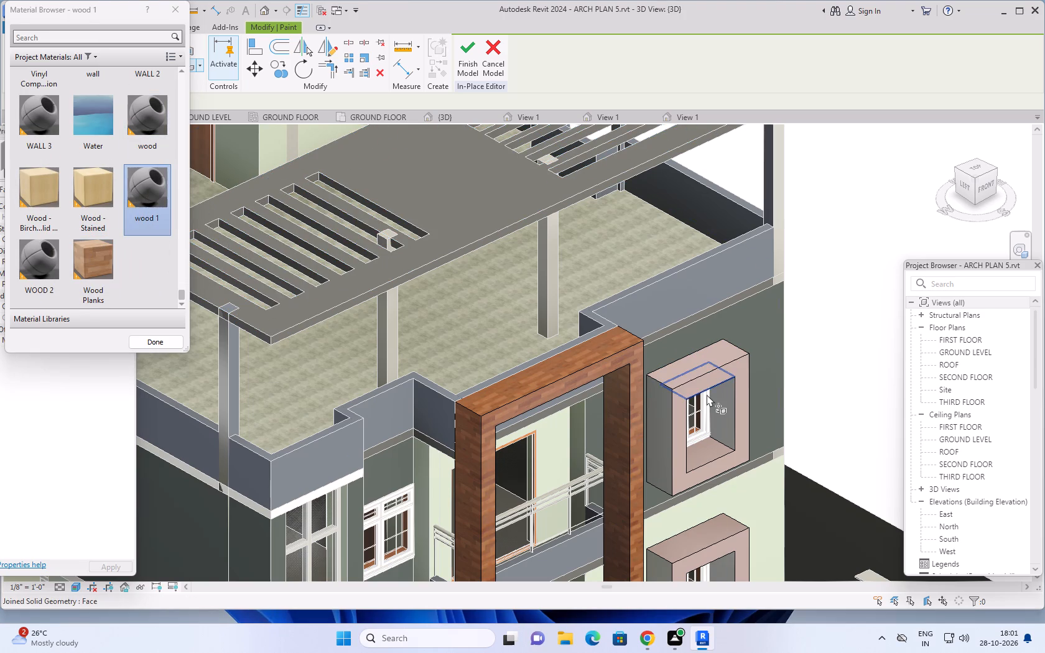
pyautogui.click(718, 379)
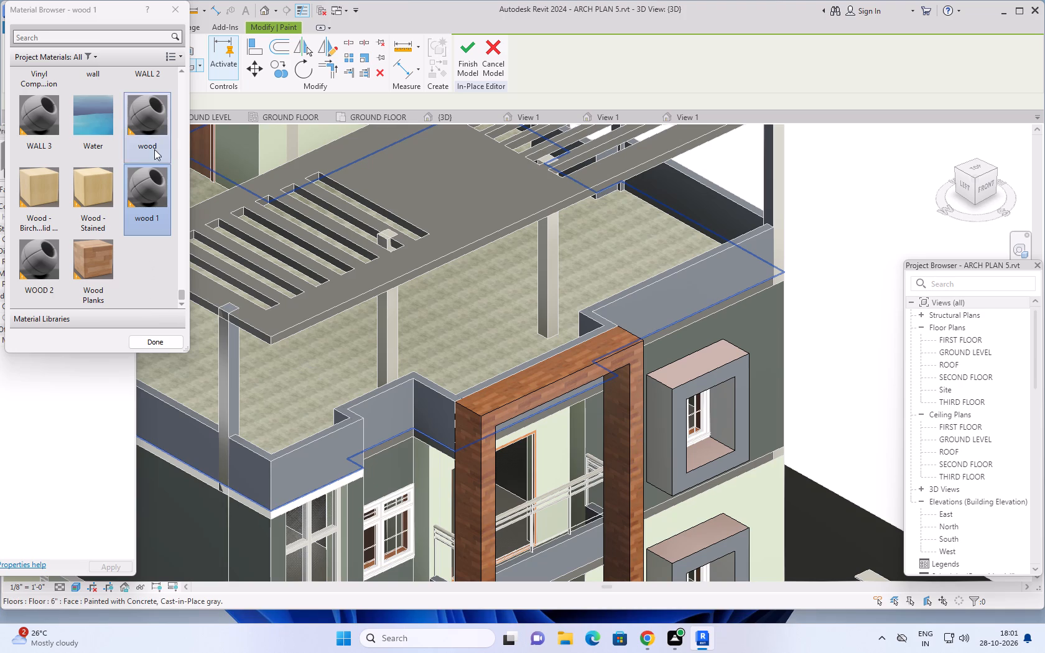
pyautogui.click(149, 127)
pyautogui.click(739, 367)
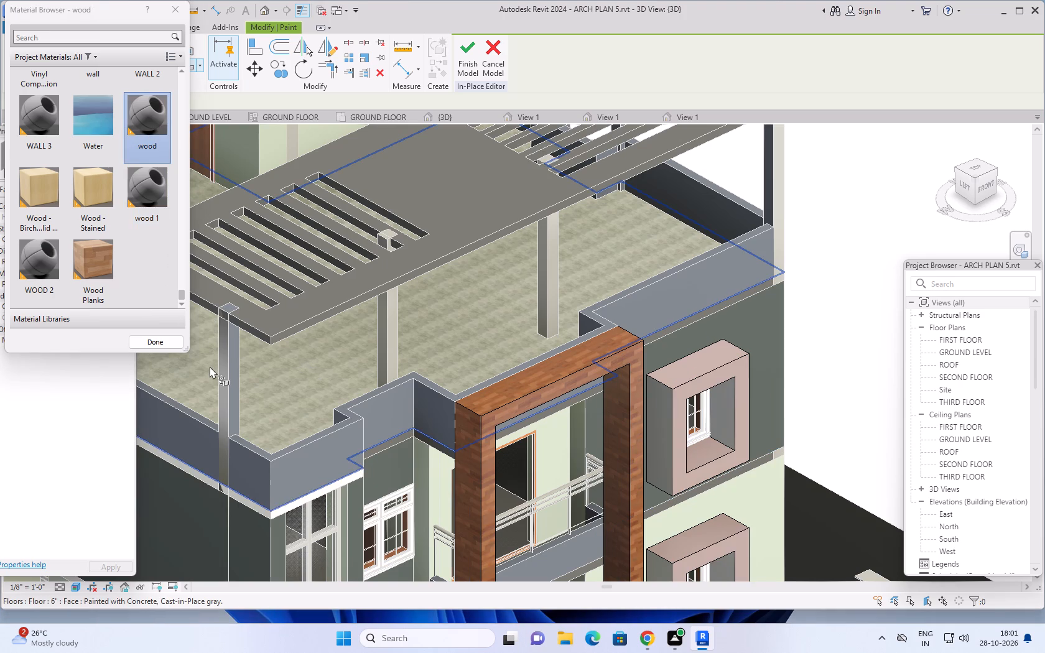
# Paint the front face of the window surrounds with the WOOD 2 material.
pyautogui.click(46, 261)
pyautogui.click(731, 377)
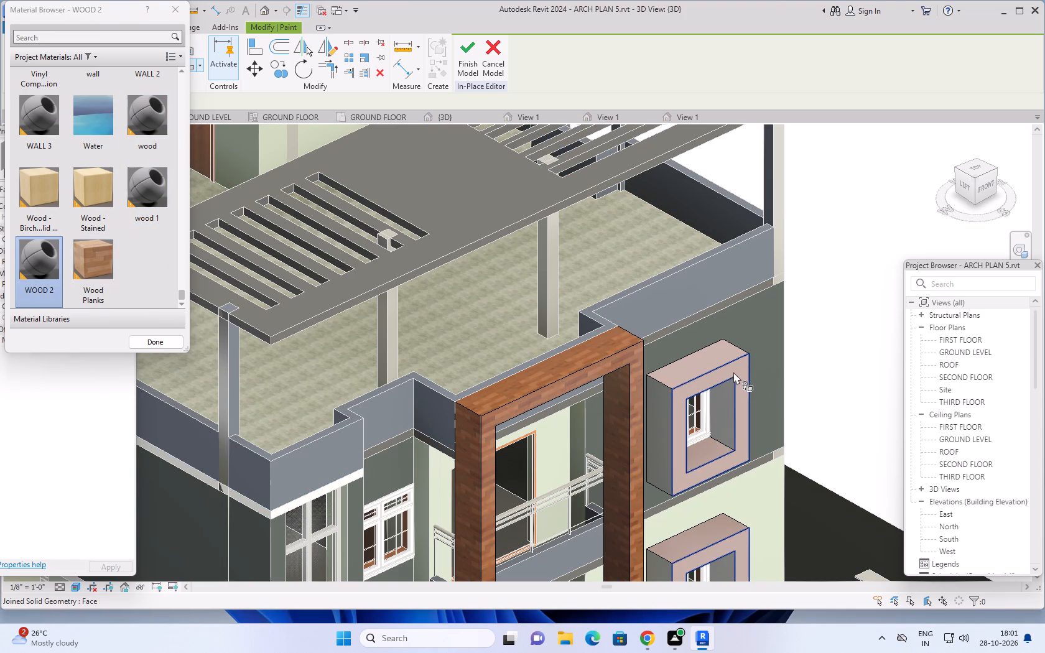
pyautogui.click(735, 368)
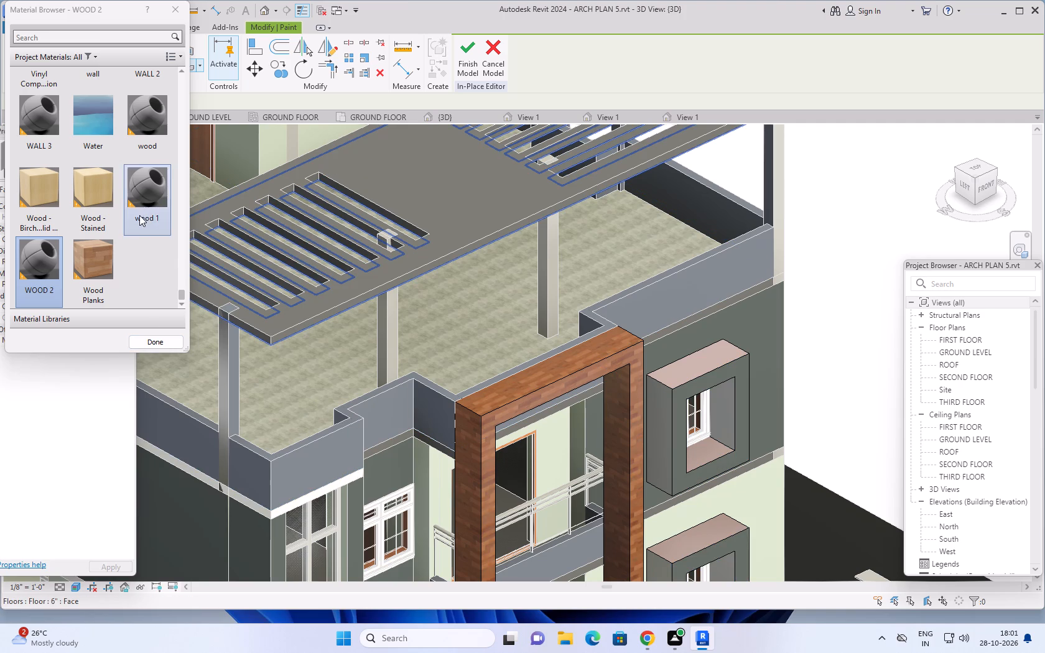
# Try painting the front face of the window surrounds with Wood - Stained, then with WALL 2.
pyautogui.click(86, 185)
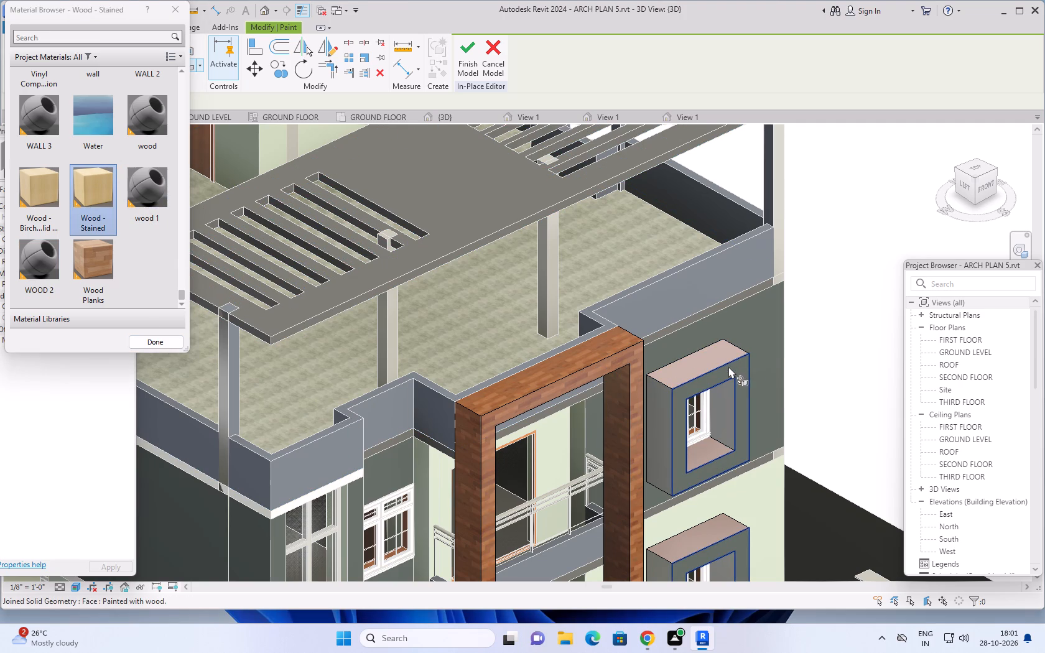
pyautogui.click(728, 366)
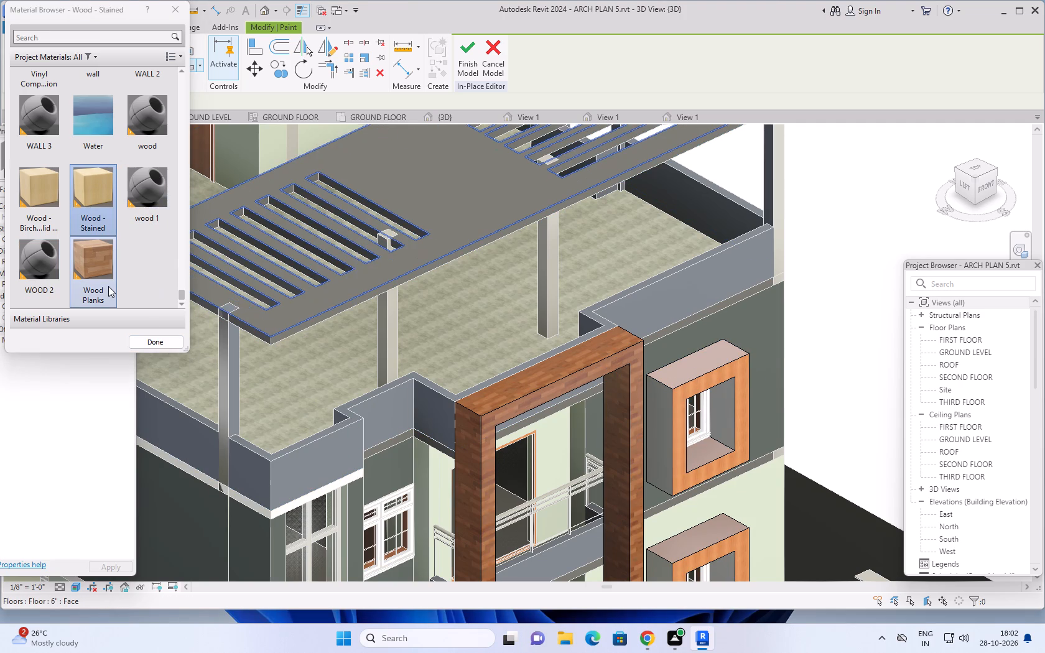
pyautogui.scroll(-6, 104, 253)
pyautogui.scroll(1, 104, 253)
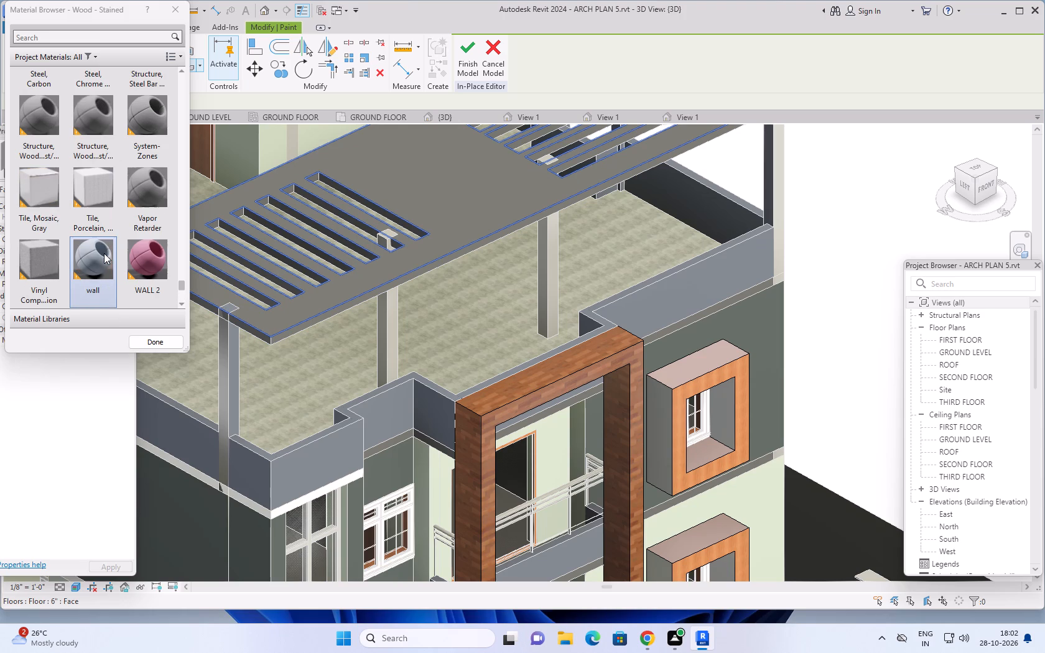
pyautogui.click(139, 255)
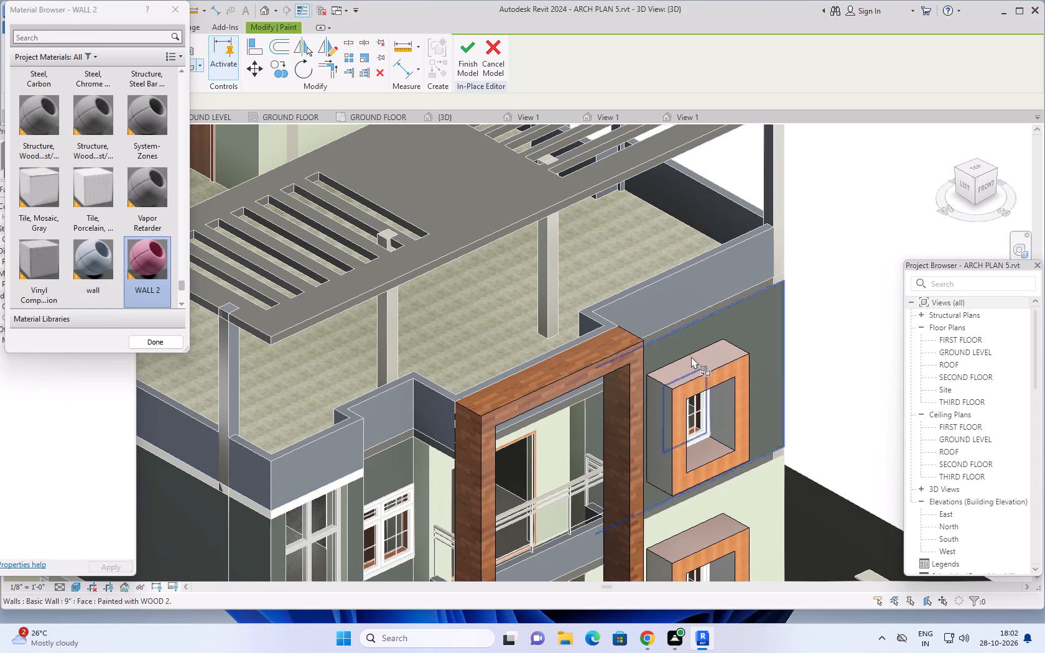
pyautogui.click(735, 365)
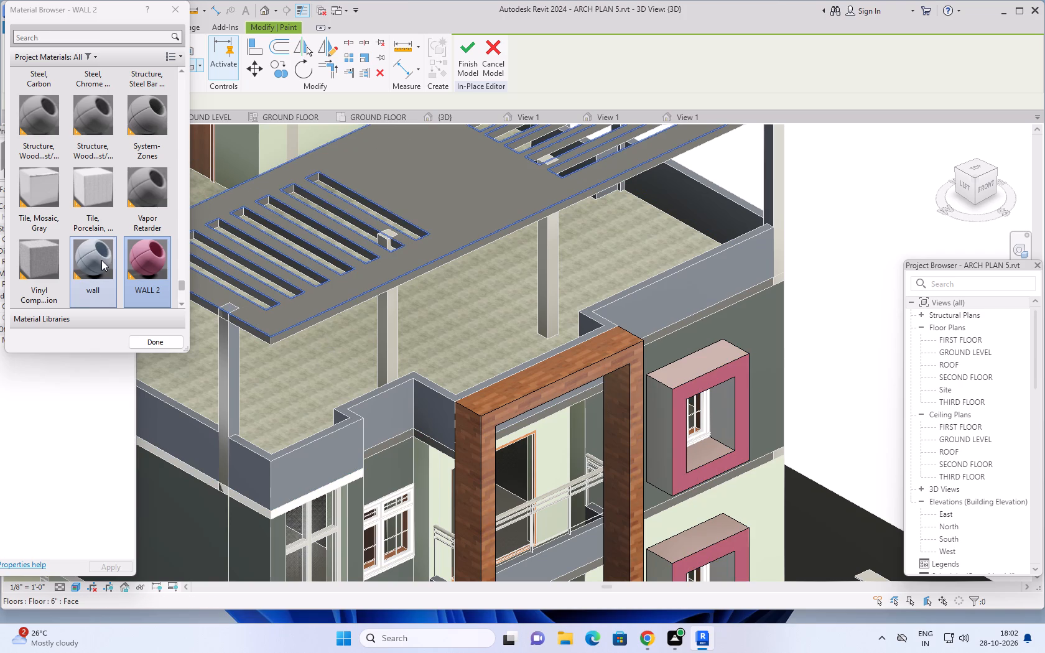
# Paint the surrounds' front face and the upper surround's top, west outer, east inner and bottom inner faces with COFFEE BROWN.
pyautogui.scroll(3, 101, 260)
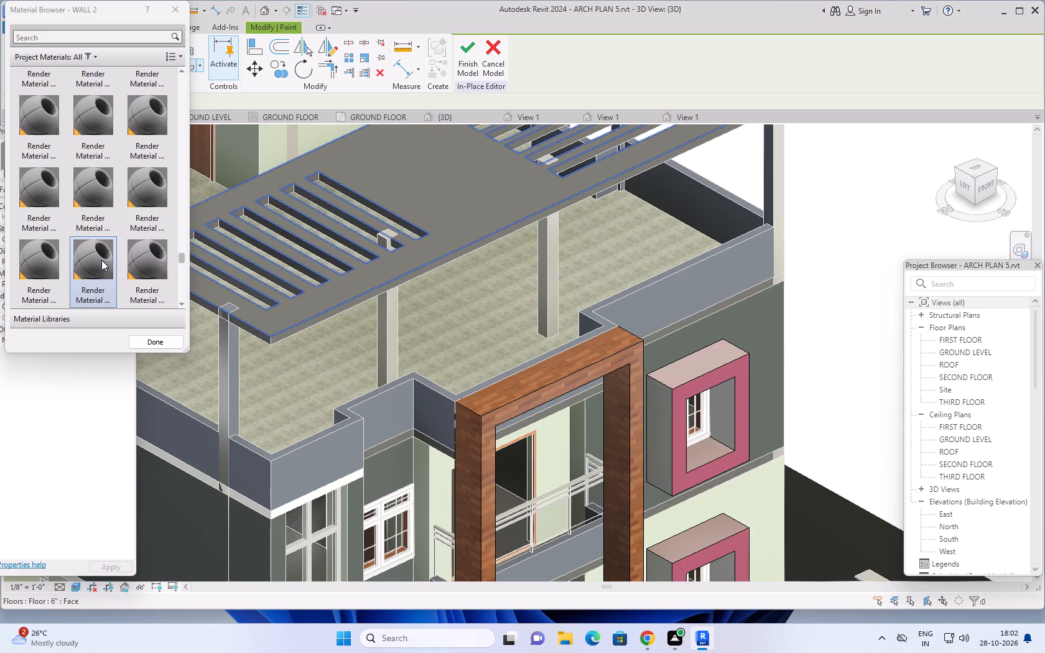
pyautogui.scroll(14, 101, 260)
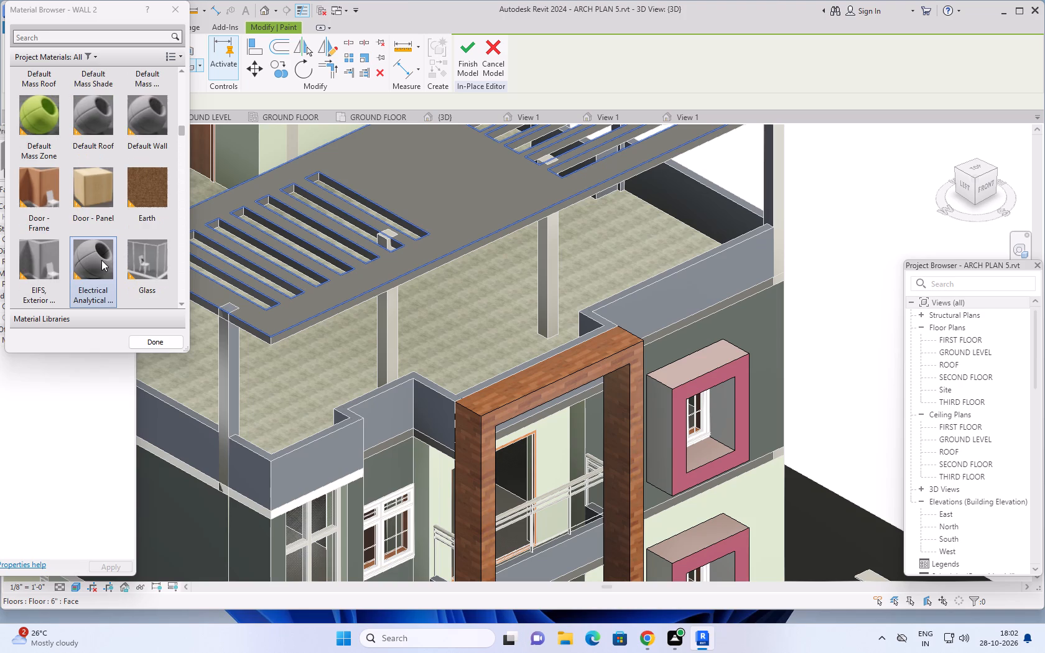
pyautogui.scroll(3, 101, 260)
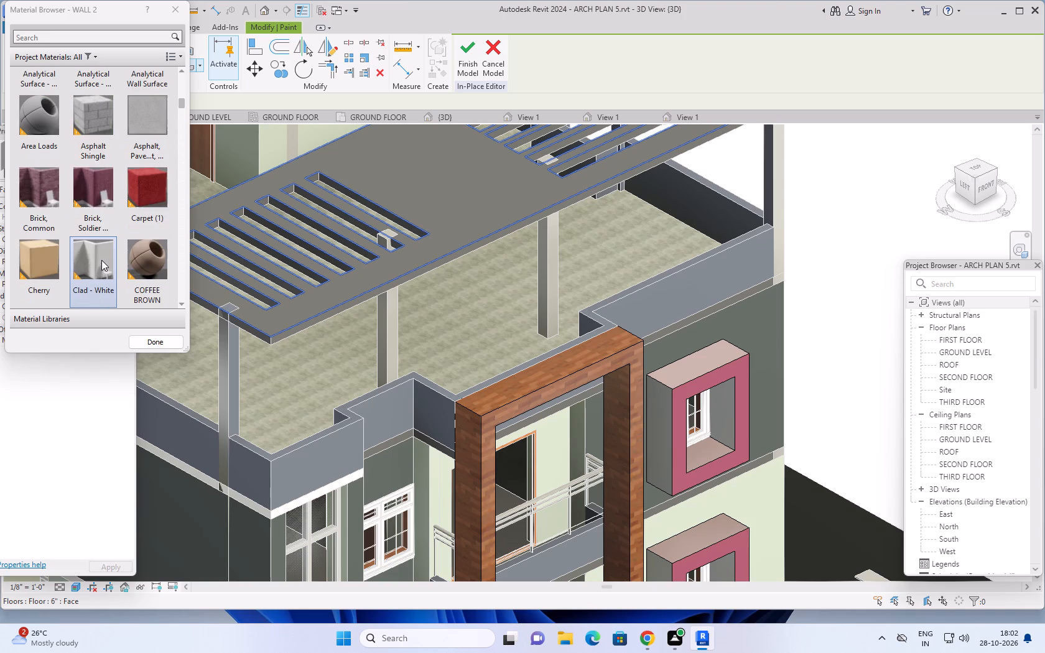
pyautogui.scroll(3, 101, 260)
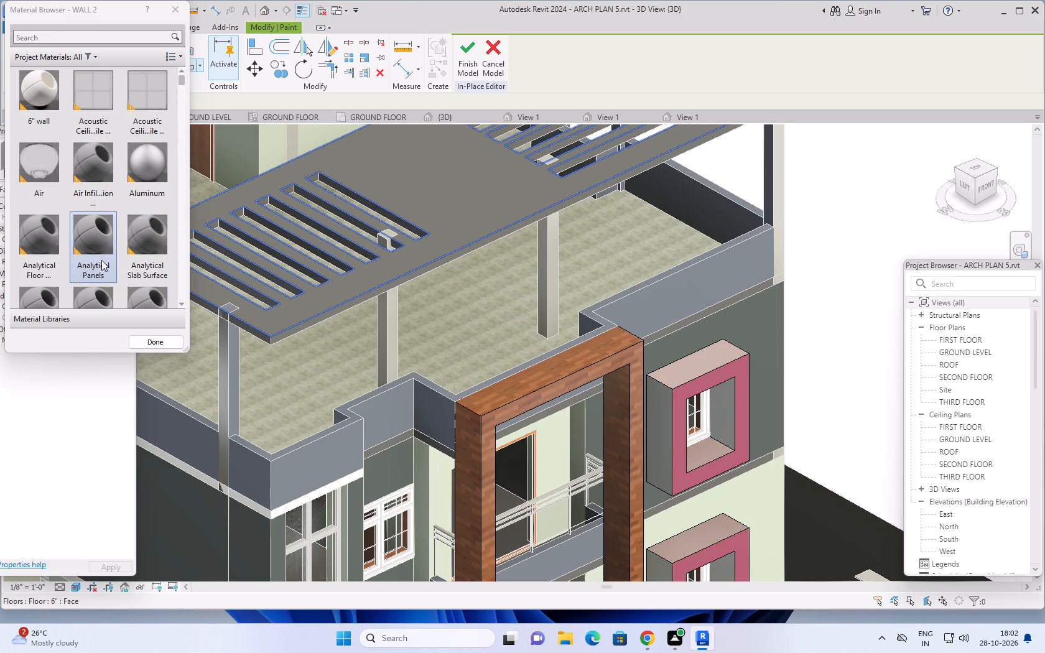
pyautogui.scroll(7, 101, 260)
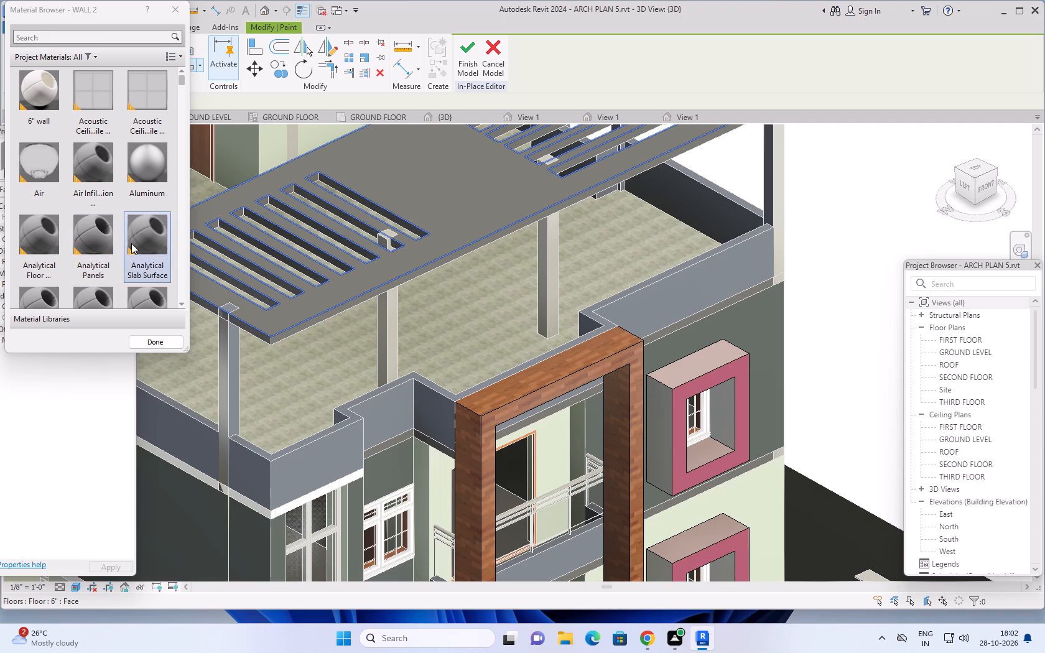
pyautogui.scroll(2, 134, 237)
pyautogui.scroll(-1, 111, 198)
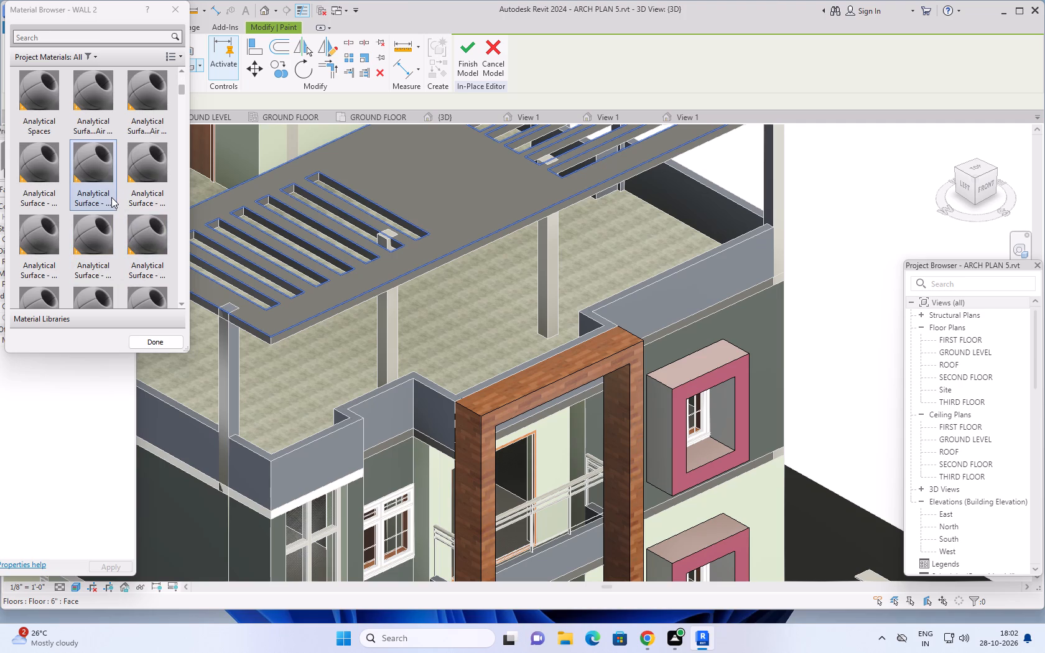
pyautogui.scroll(-1, 111, 197)
pyautogui.scroll(4, 111, 197)
pyautogui.scroll(-2, 111, 197)
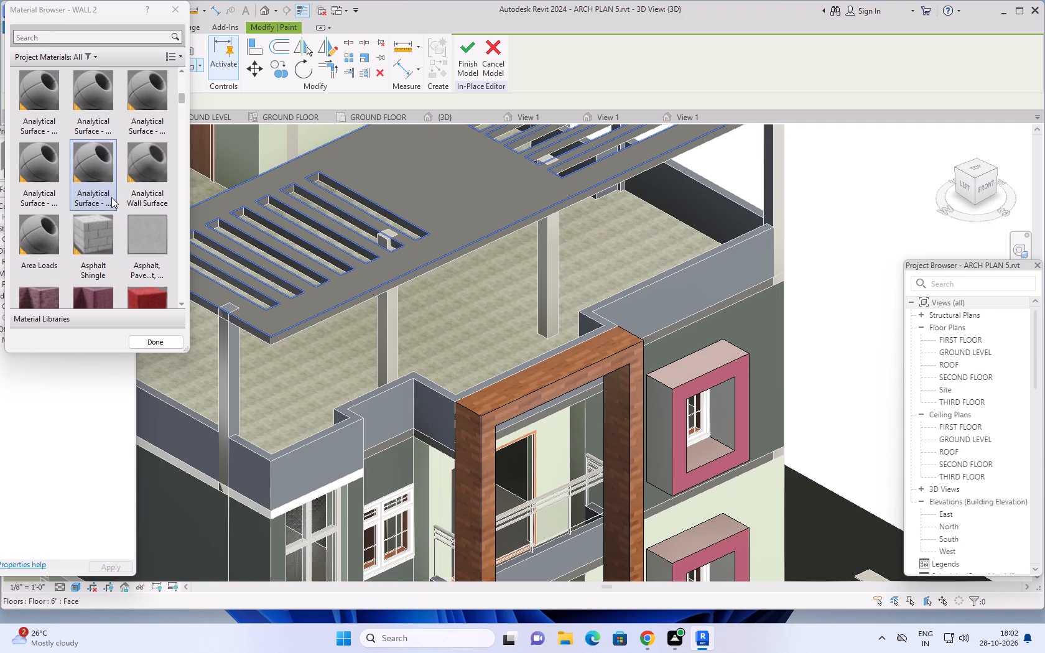
pyautogui.scroll(-1, 111, 197)
pyautogui.click(153, 176)
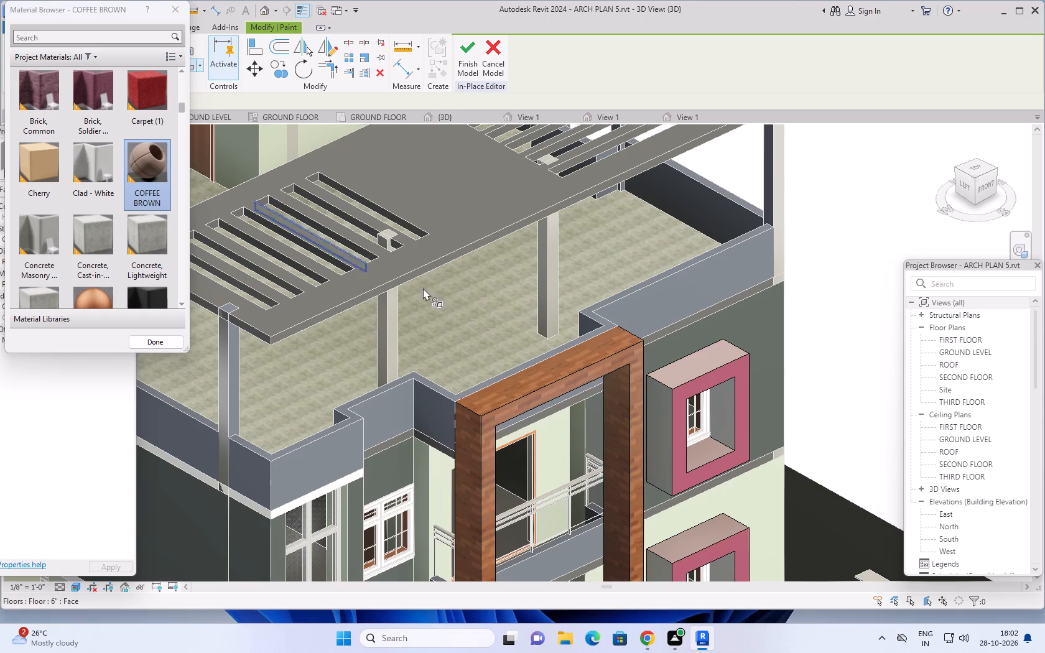
pyautogui.scroll(3, 704, 383)
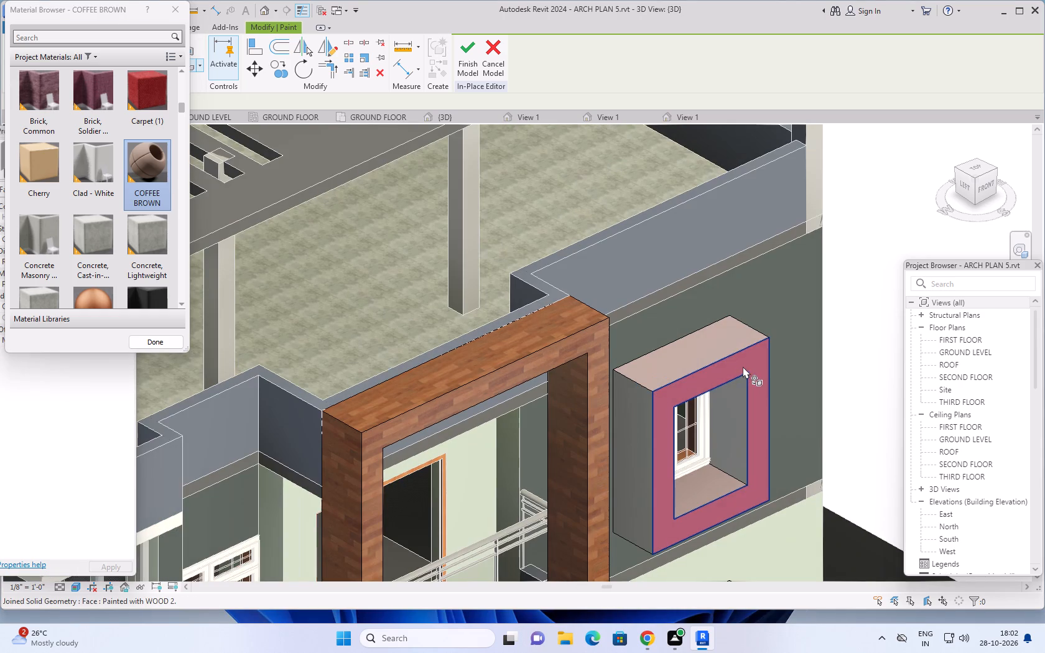
pyautogui.click(743, 366)
pyautogui.click(676, 363)
pyautogui.click(628, 420)
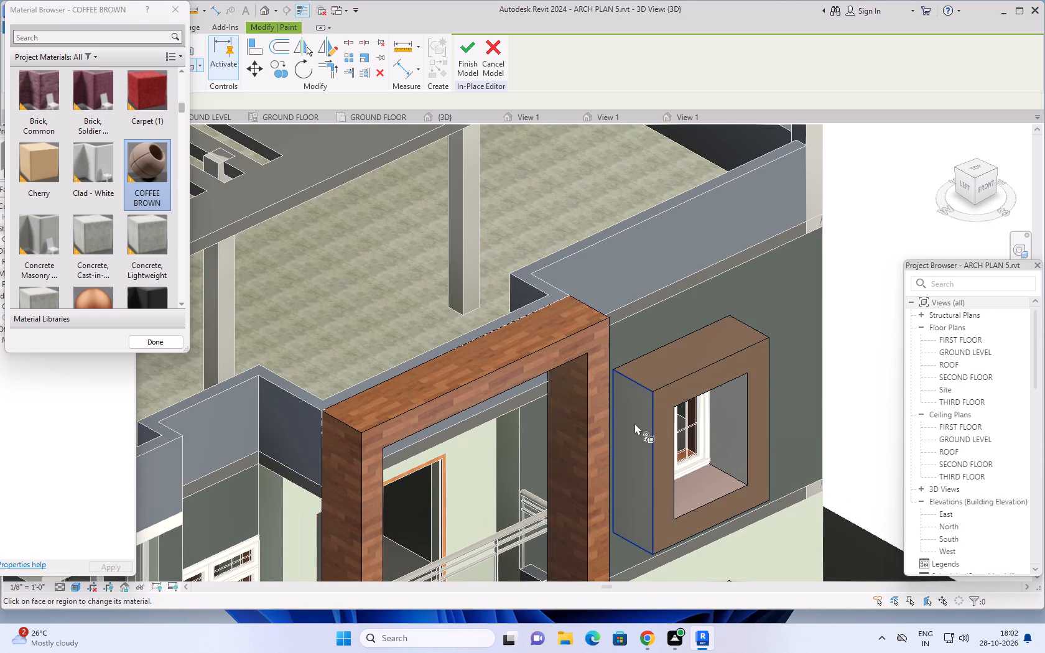
pyautogui.click(730, 416)
pyautogui.click(691, 489)
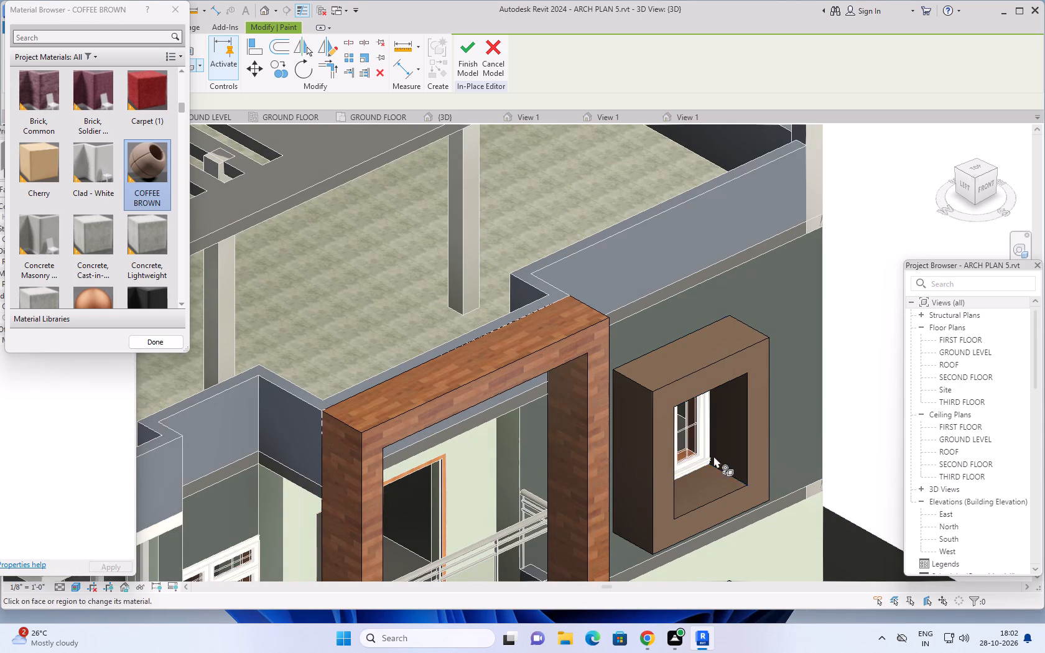
# Paint the upper window surround's east outer face and west inner face with COFFEE BROWN.
pyautogui.keyDown('shift'); pyautogui.moveTo(736, 449); pyautogui.dragTo(639, 512, button='middle'); pyautogui.keyUp('shift')
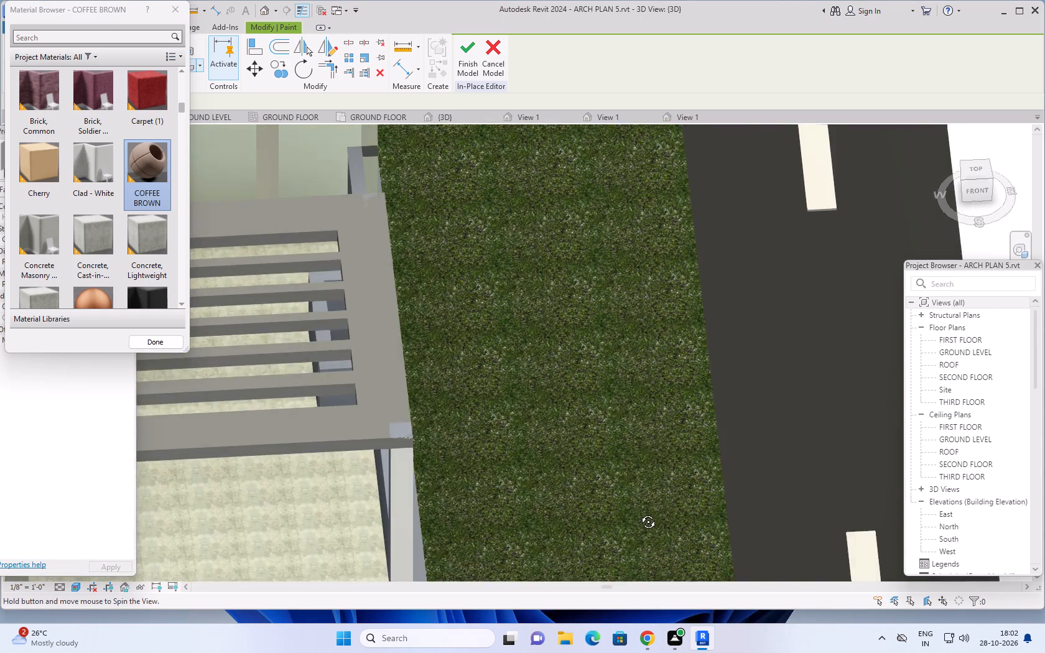
pyautogui.keyDown('shift'); pyautogui.moveTo(639, 512); pyautogui.dragTo(639, 507, button='middle'); pyautogui.keyUp('shift')
pyautogui.scroll(-4, 636, 483)
pyautogui.moveTo(641, 479); pyautogui.dragTo(744, 381, button='middle')
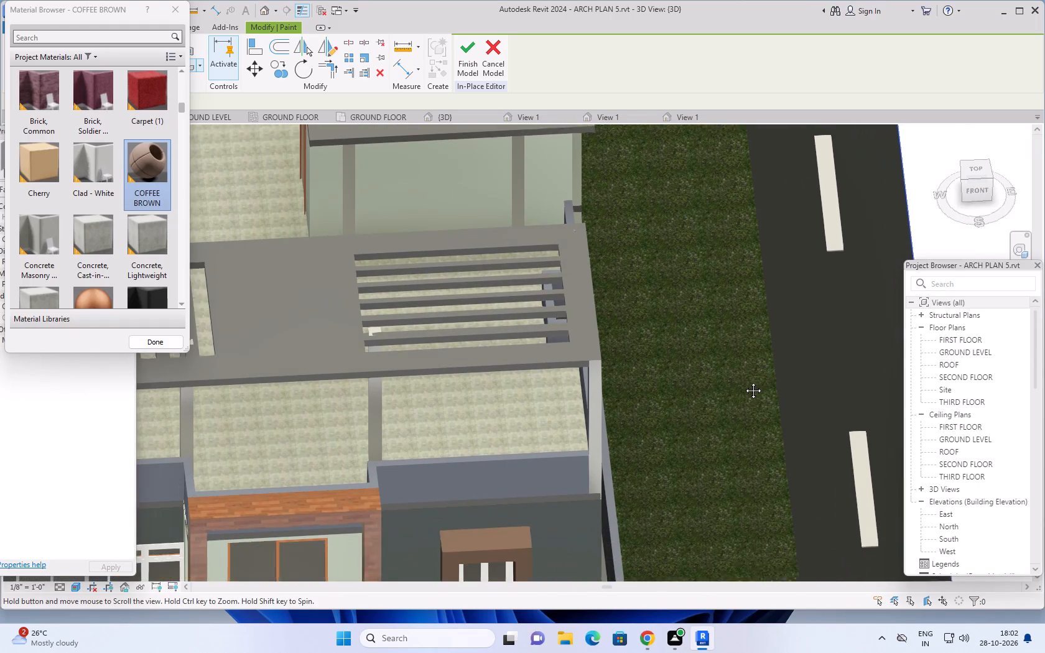
pyautogui.moveTo(744, 381); pyautogui.dragTo(746, 379, button='middle')
pyautogui.scroll(-2, 700, 432)
pyautogui.moveTo(702, 469); pyautogui.dragTo(737, 407, button='middle')
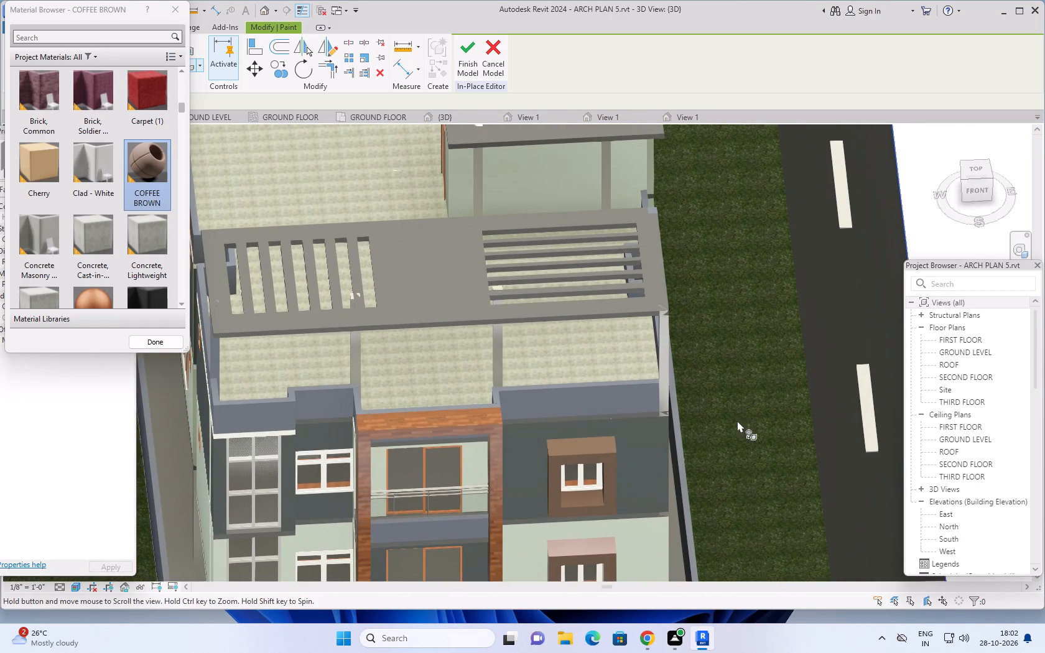
pyautogui.moveTo(726, 454); pyautogui.dragTo(702, 465, button='middle')
pyautogui.moveTo(695, 454); pyautogui.dragTo(748, 415, button='middle')
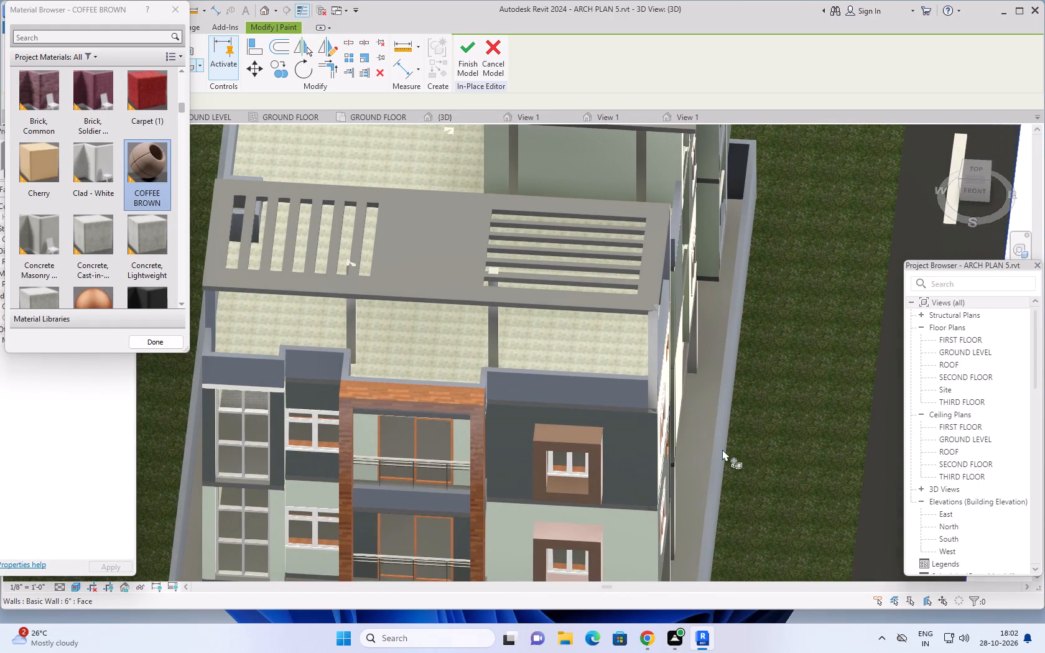
pyautogui.keyDown('shift'); pyautogui.moveTo(719, 453); pyautogui.dragTo(666, 420, button='middle'); pyautogui.keyUp('shift')
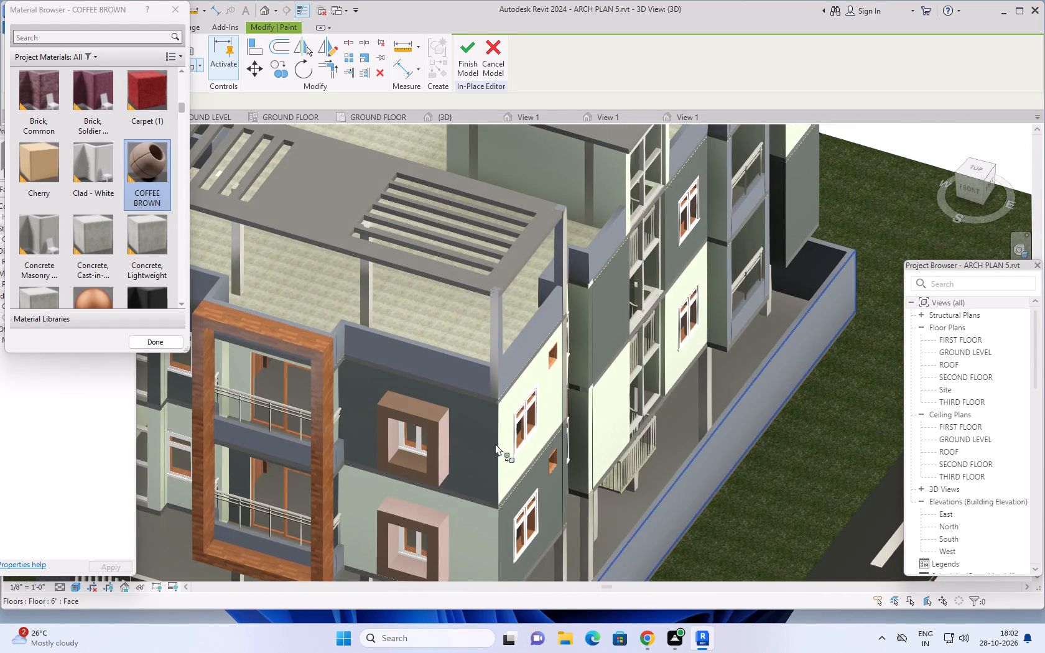
pyautogui.scroll(4, 440, 448)
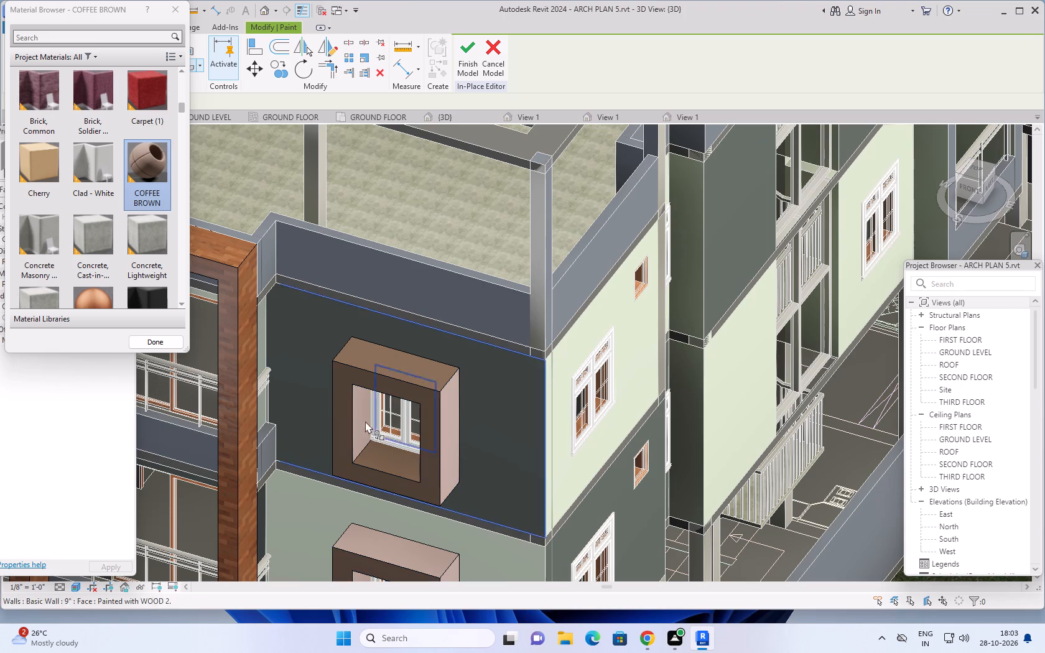
pyautogui.click(449, 421)
pyautogui.click(362, 414)
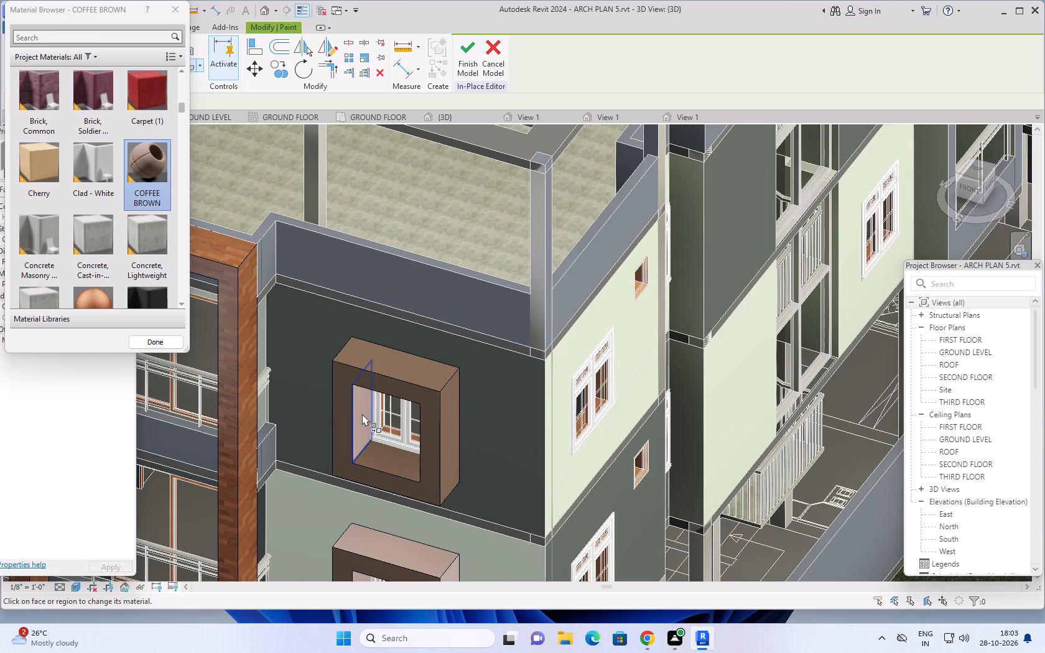
# Paint the lower window surround's east outer, top, bottom inner and west inner faces with COFFEE BROWN.
pyautogui.scroll(-4, 373, 455)
pyautogui.moveTo(392, 464); pyautogui.dragTo(434, 381, button='middle')
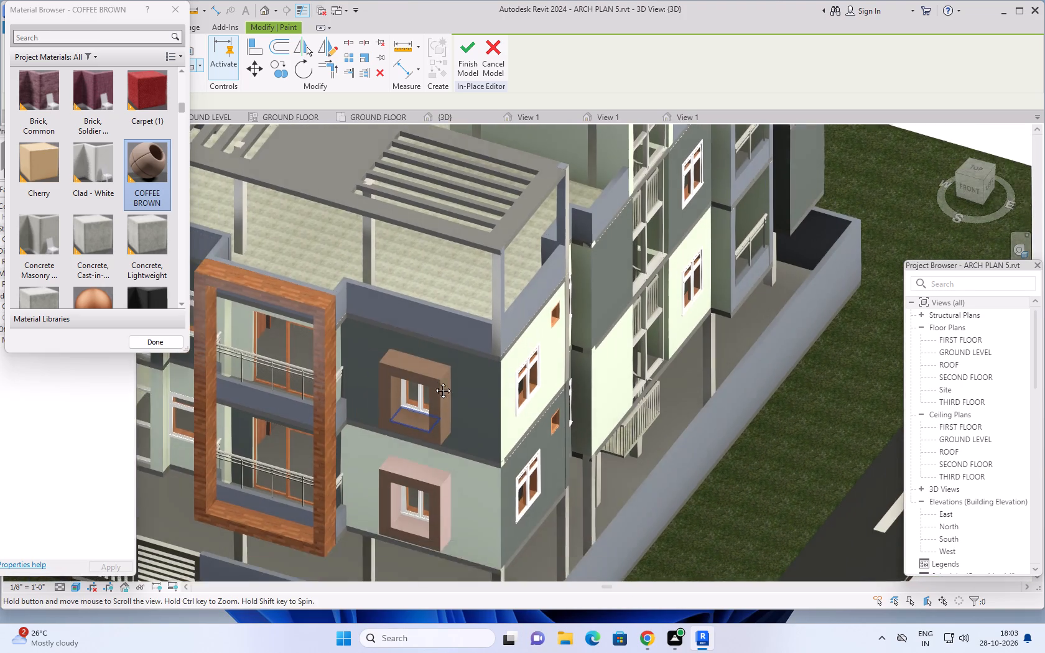
pyautogui.moveTo(434, 381); pyautogui.dragTo(437, 356, button='middle')
pyautogui.scroll(5, 432, 450)
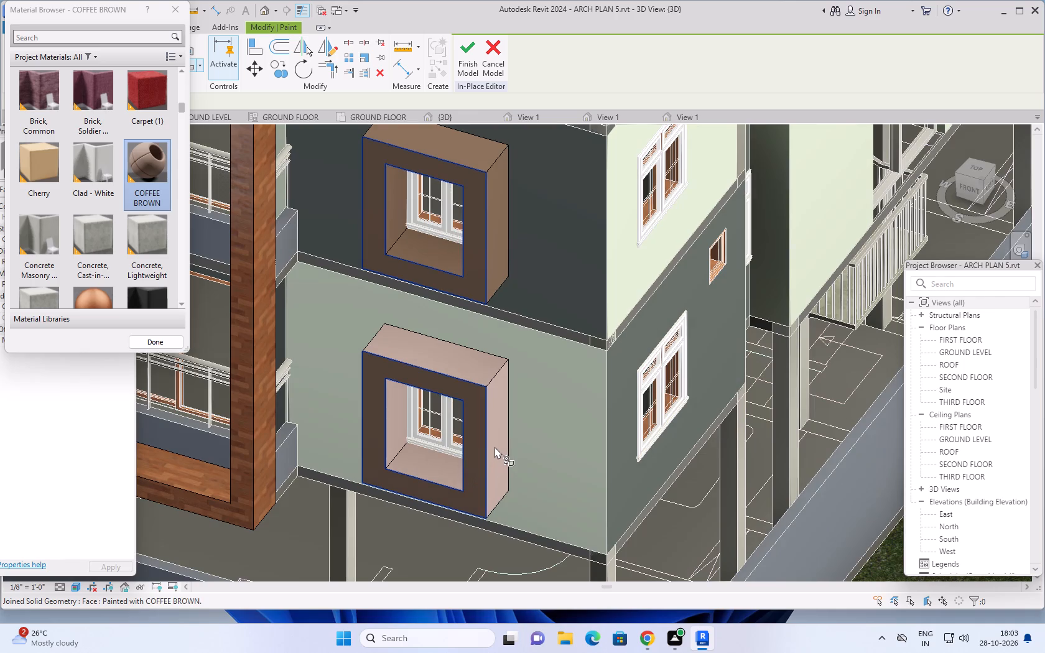
pyautogui.click(495, 446)
pyautogui.click(444, 368)
pyautogui.click(417, 463)
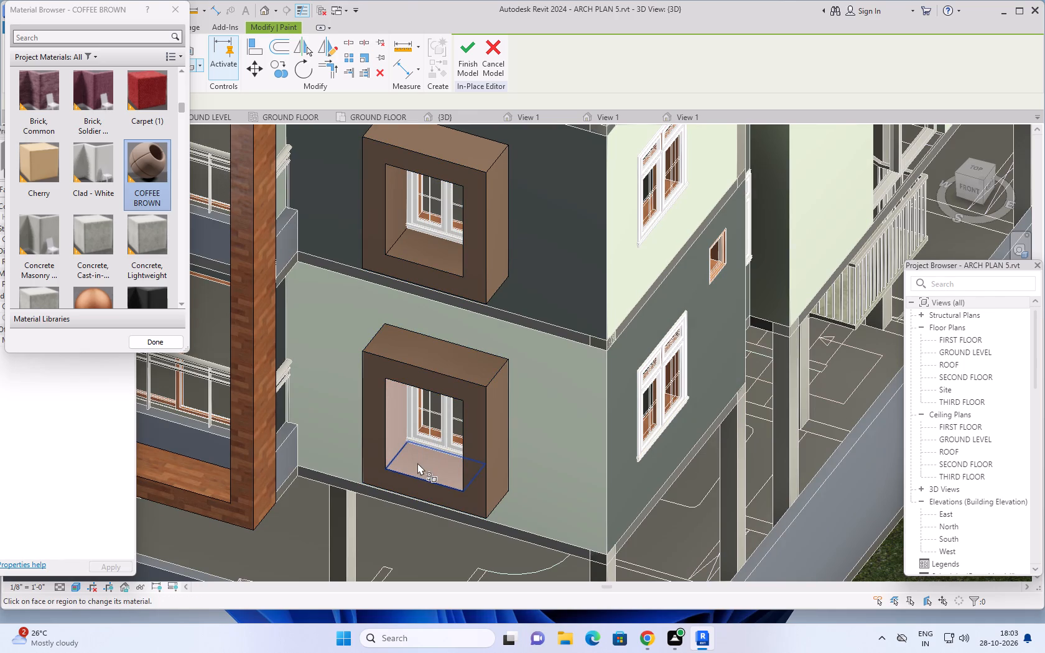
pyautogui.click(401, 419)
# Paint the lower window surround's west outer face and east inner face with COFFEE BROWN.
pyautogui.keyDown('shift'); pyautogui.moveTo(405, 473); pyautogui.dragTo(422, 479, button='middle'); pyautogui.keyUp('shift')
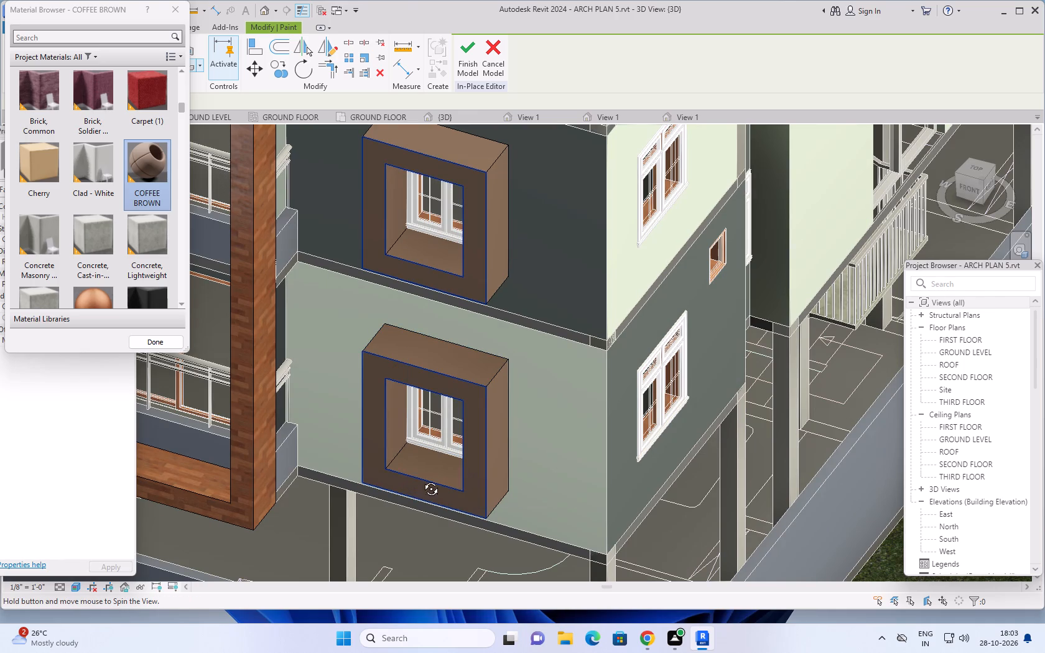
pyautogui.keyDown('shift'); pyautogui.moveTo(422, 479); pyautogui.dragTo(592, 495, button='middle'); pyautogui.keyUp('shift')
pyautogui.scroll(-1, 801, 451)
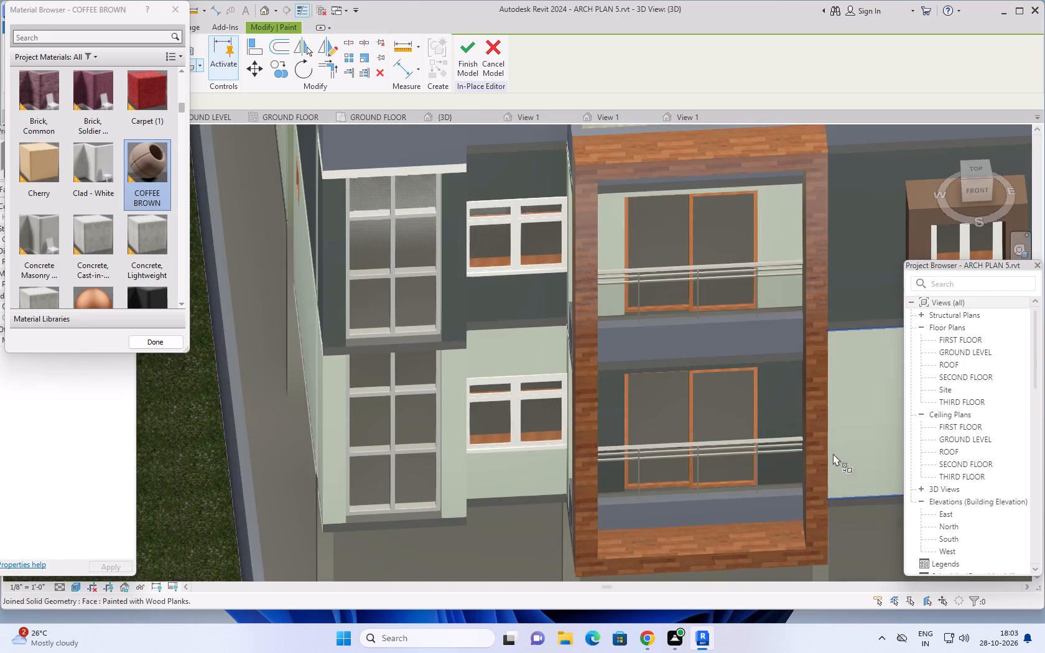
pyautogui.moveTo(844, 448); pyautogui.dragTo(489, 483, button='middle')
pyautogui.keyDown('shift'); pyautogui.moveTo(535, 486); pyautogui.dragTo(583, 495, button='middle'); pyautogui.keyUp('shift')
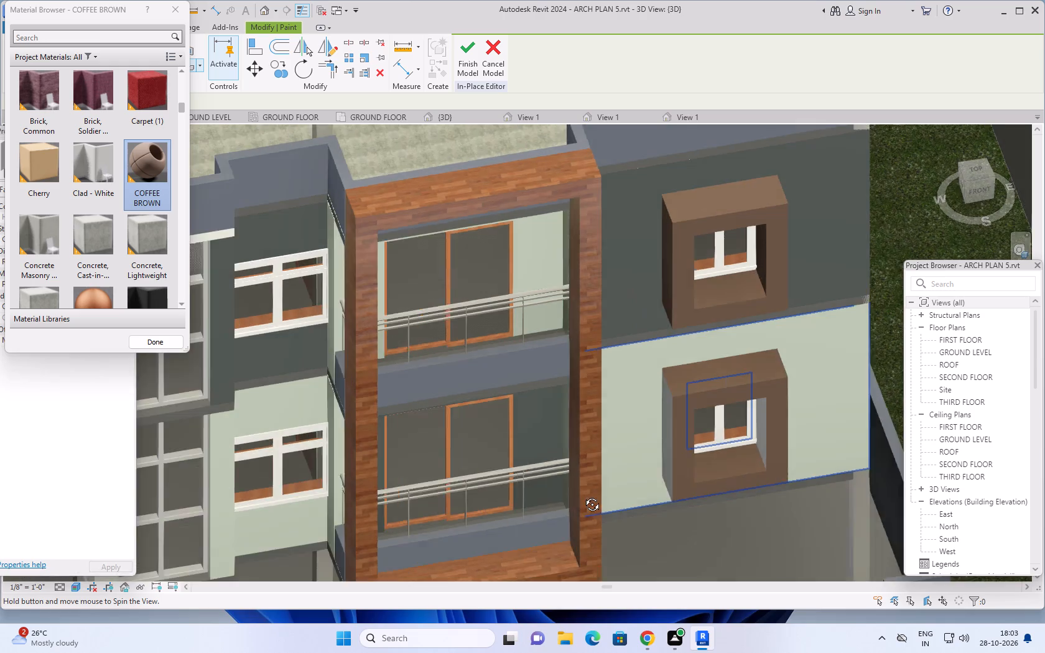
pyautogui.keyDown('shift'); pyautogui.moveTo(583, 495); pyautogui.dragTo(600, 497, button='middle'); pyautogui.keyUp('shift')
pyautogui.click(827, 368)
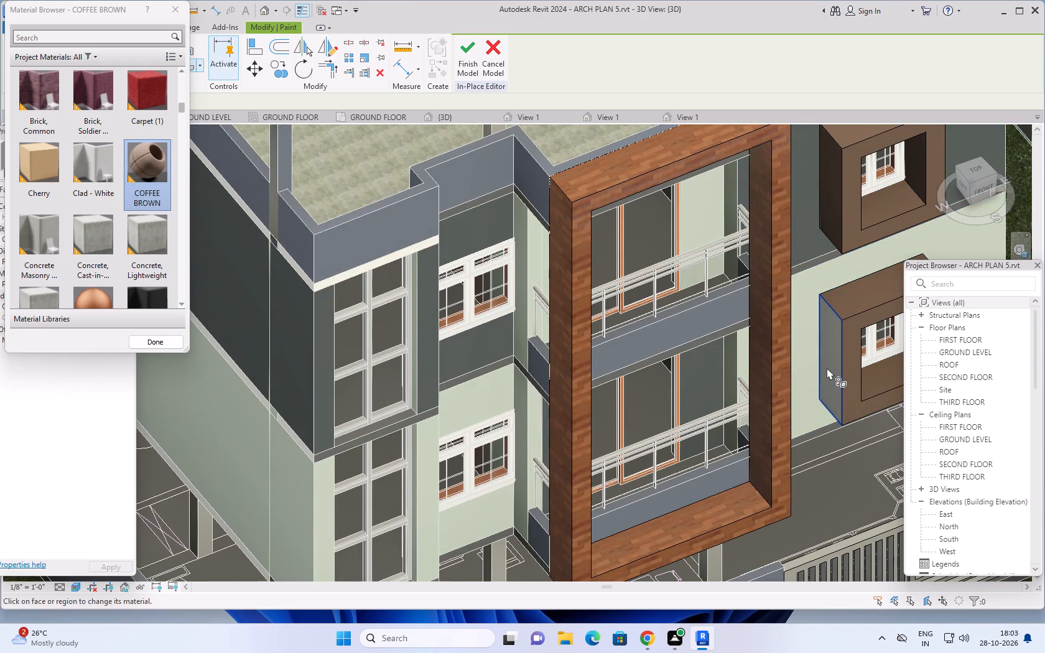
pyautogui.scroll(-3, 817, 402)
pyautogui.moveTo(763, 416); pyautogui.dragTo(620, 444, button='middle')
pyautogui.scroll(4, 738, 407)
pyautogui.click(743, 369)
pyautogui.scroll(-3, 706, 387)
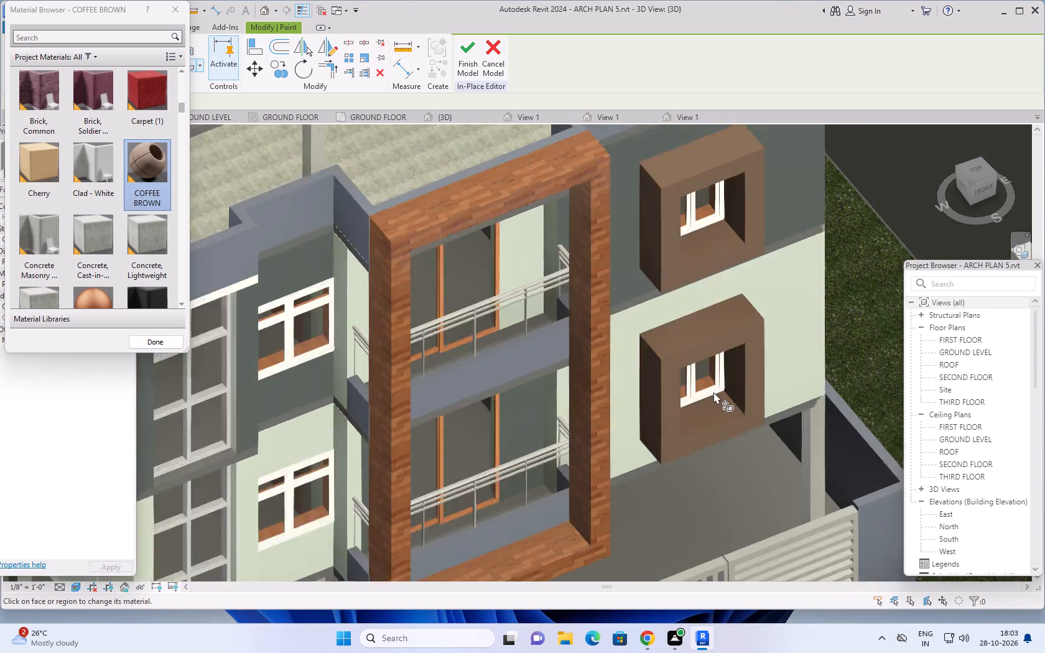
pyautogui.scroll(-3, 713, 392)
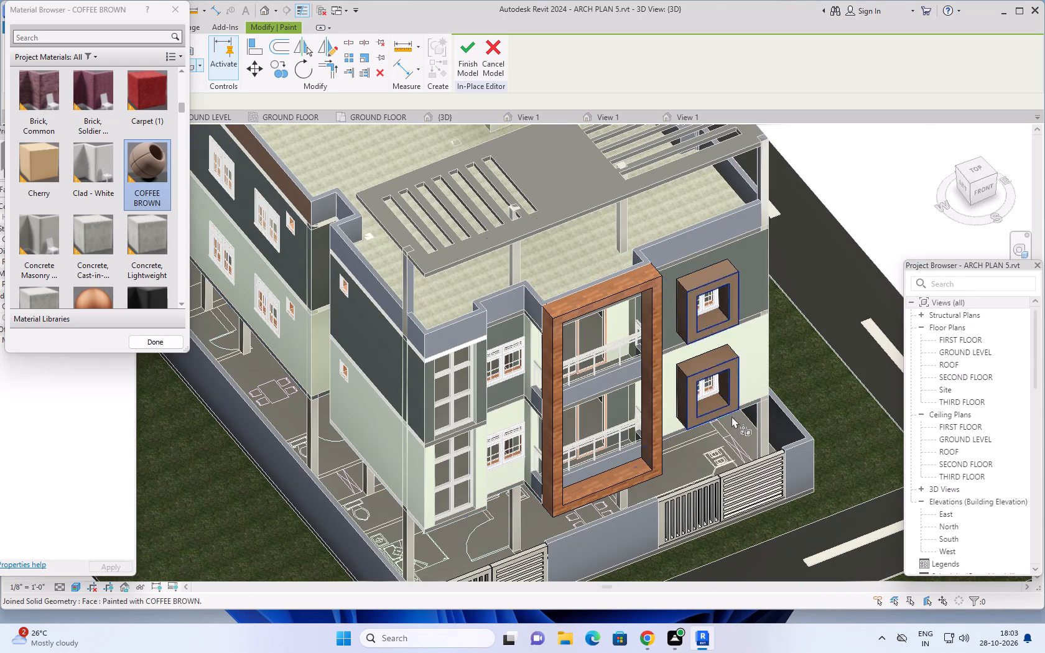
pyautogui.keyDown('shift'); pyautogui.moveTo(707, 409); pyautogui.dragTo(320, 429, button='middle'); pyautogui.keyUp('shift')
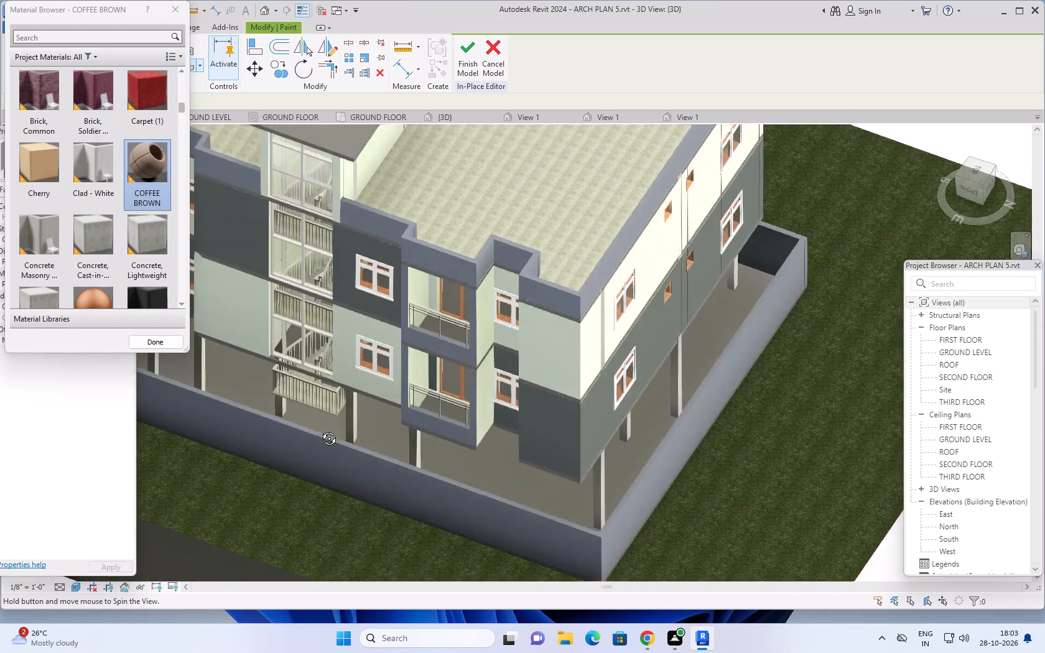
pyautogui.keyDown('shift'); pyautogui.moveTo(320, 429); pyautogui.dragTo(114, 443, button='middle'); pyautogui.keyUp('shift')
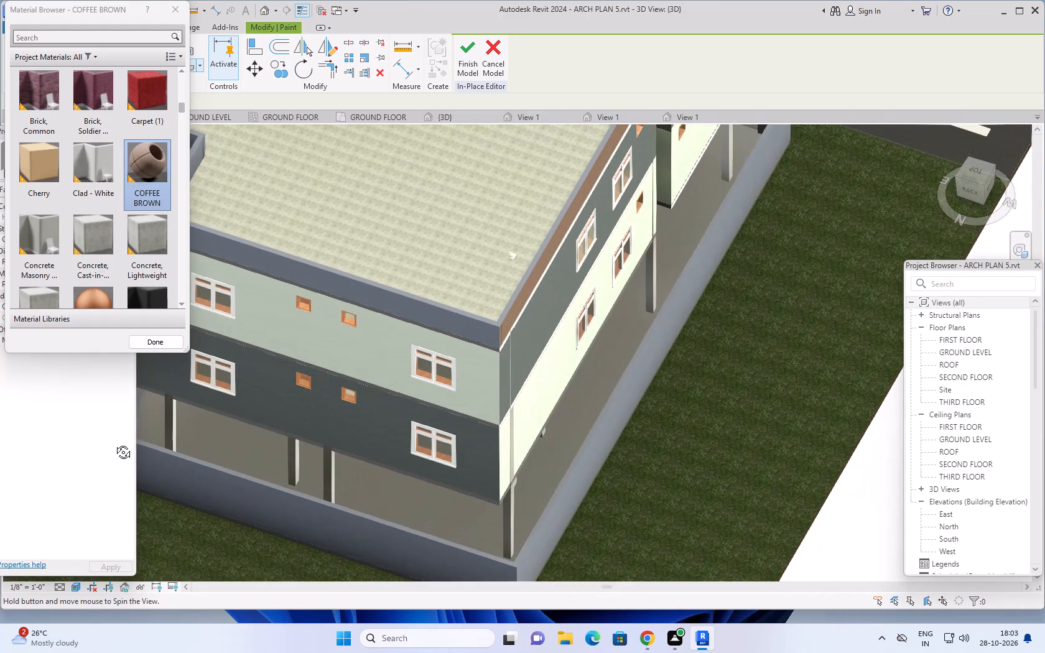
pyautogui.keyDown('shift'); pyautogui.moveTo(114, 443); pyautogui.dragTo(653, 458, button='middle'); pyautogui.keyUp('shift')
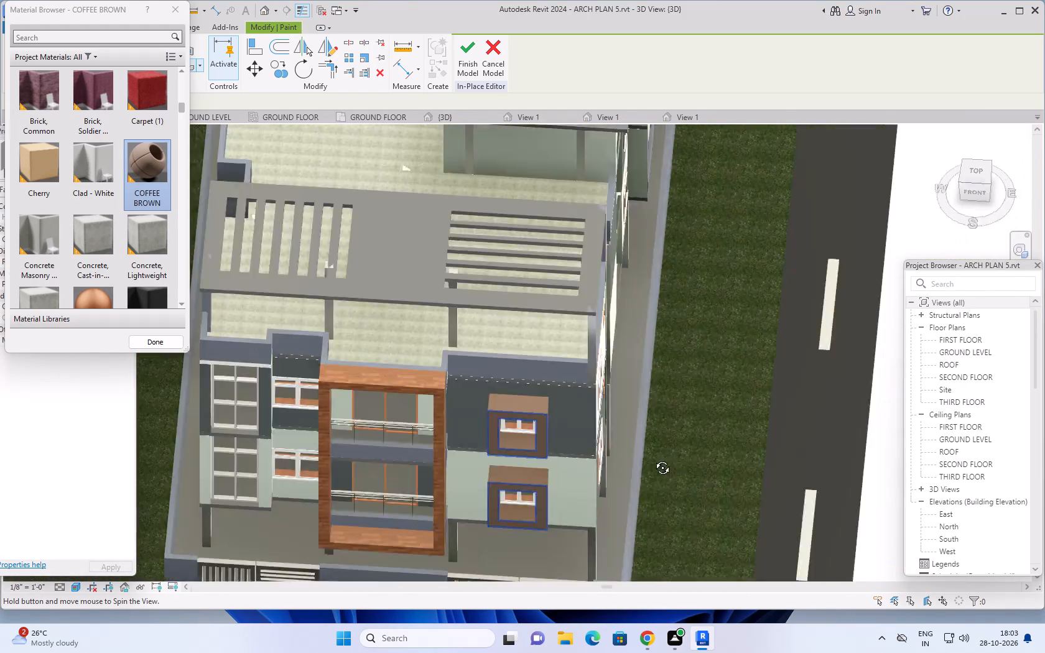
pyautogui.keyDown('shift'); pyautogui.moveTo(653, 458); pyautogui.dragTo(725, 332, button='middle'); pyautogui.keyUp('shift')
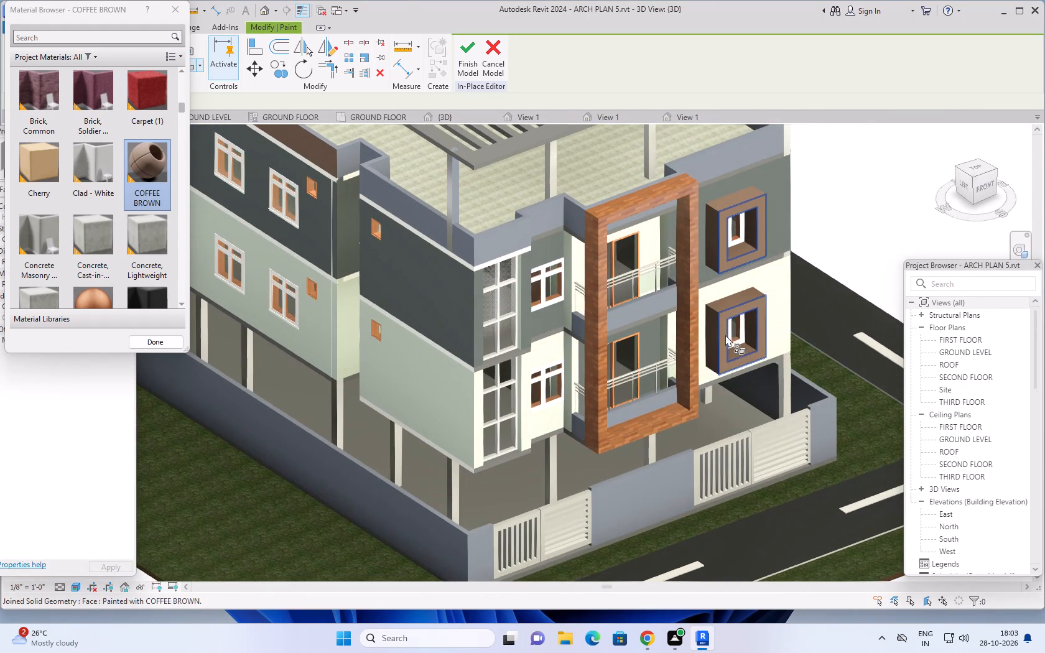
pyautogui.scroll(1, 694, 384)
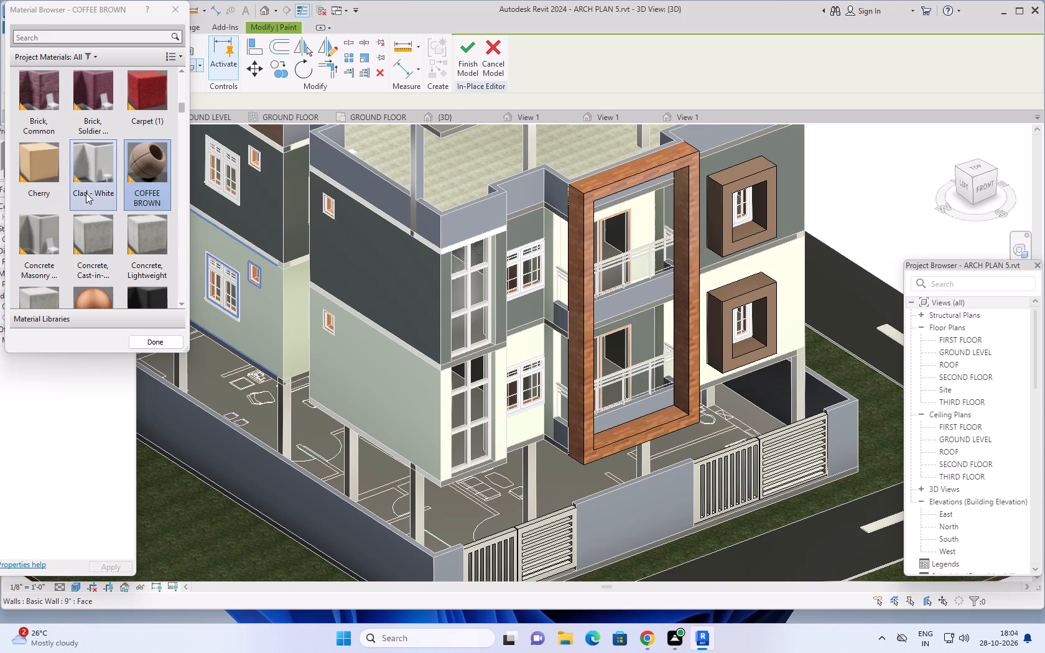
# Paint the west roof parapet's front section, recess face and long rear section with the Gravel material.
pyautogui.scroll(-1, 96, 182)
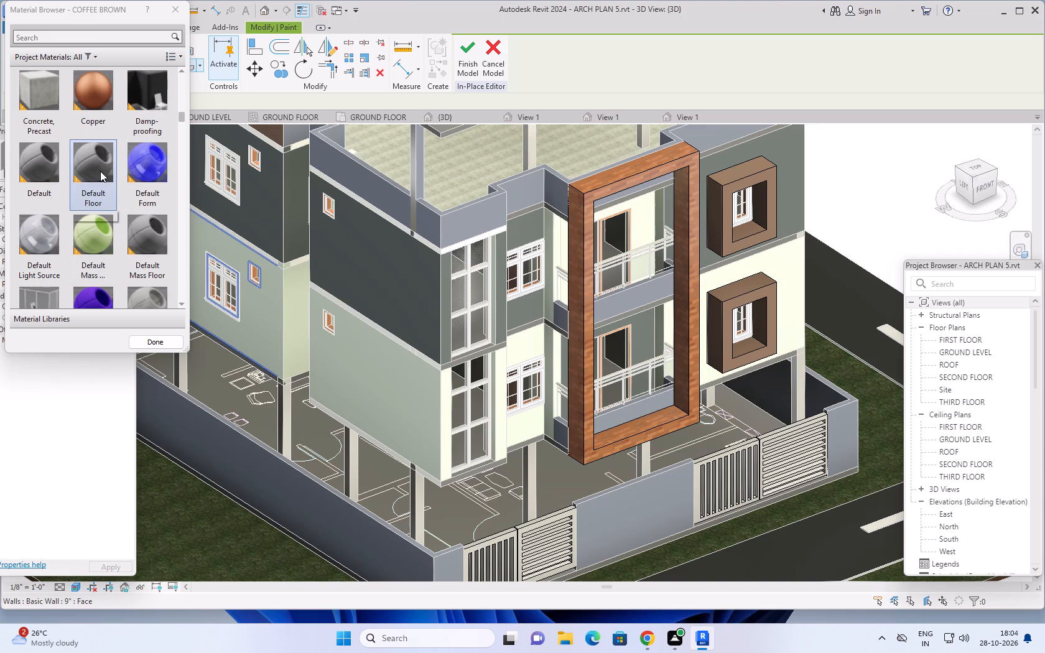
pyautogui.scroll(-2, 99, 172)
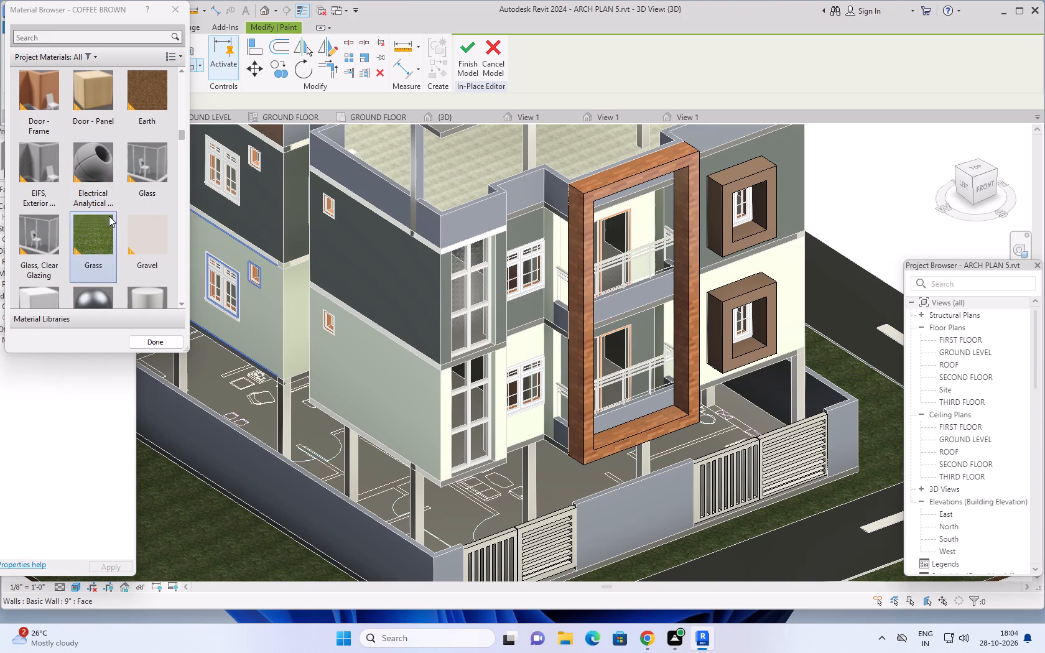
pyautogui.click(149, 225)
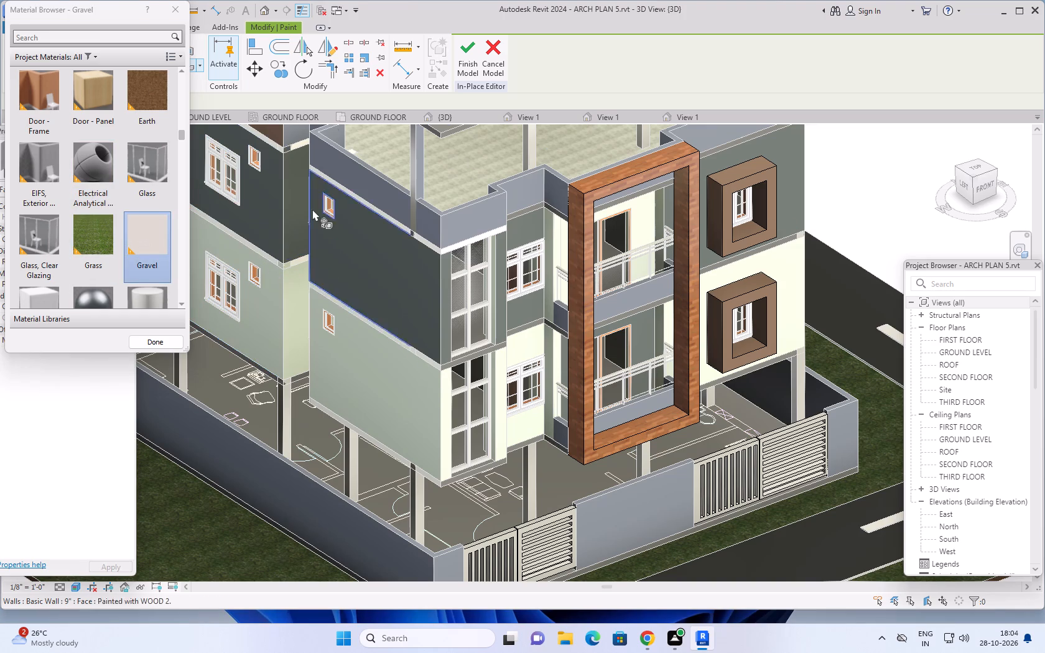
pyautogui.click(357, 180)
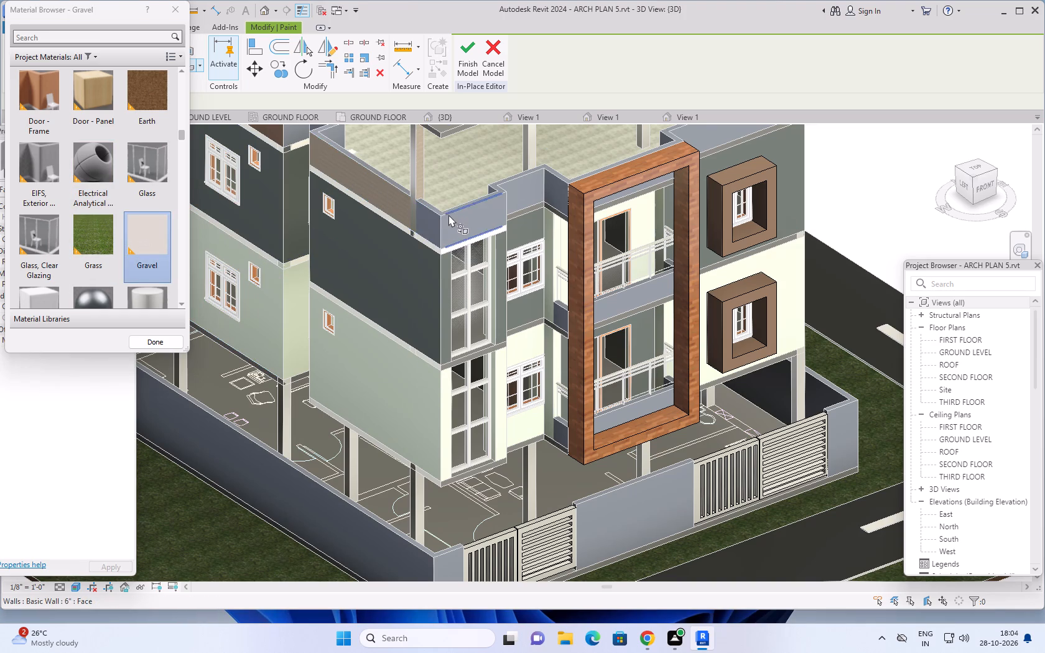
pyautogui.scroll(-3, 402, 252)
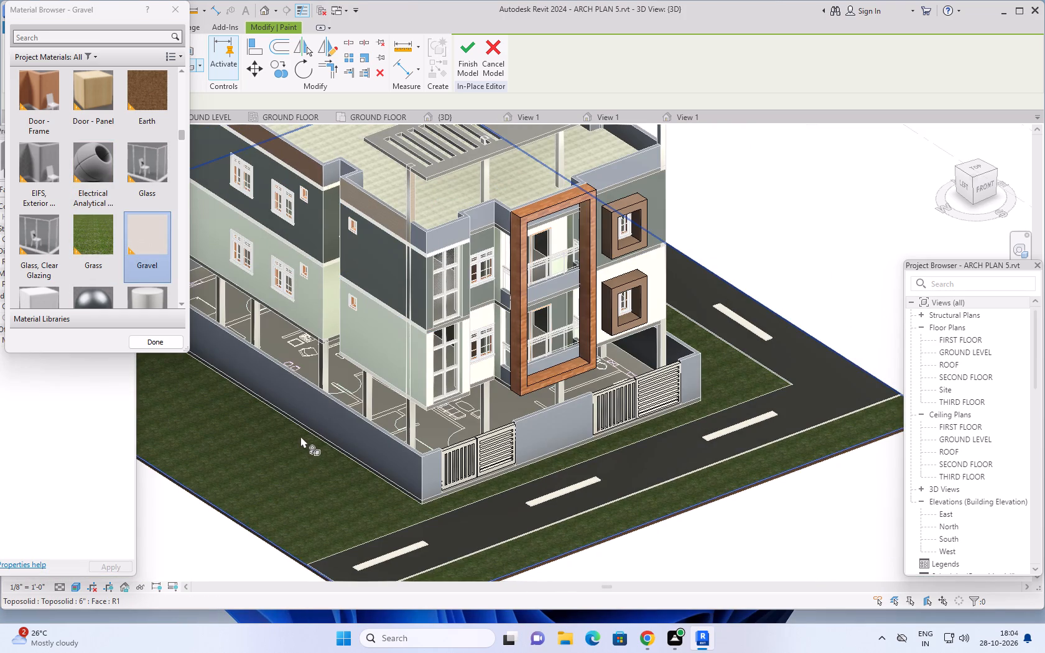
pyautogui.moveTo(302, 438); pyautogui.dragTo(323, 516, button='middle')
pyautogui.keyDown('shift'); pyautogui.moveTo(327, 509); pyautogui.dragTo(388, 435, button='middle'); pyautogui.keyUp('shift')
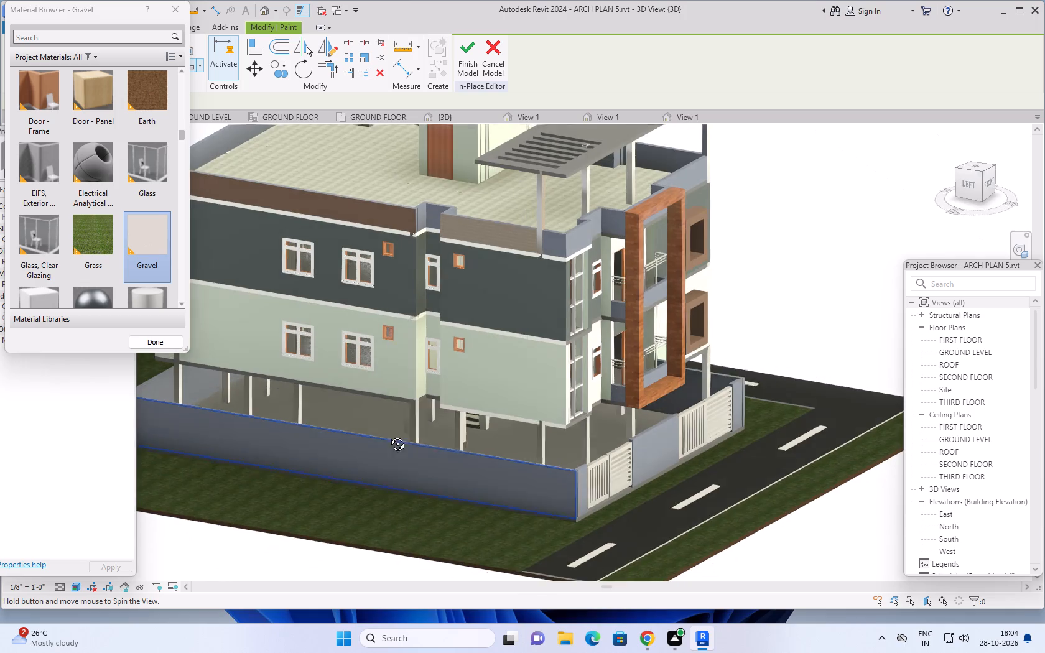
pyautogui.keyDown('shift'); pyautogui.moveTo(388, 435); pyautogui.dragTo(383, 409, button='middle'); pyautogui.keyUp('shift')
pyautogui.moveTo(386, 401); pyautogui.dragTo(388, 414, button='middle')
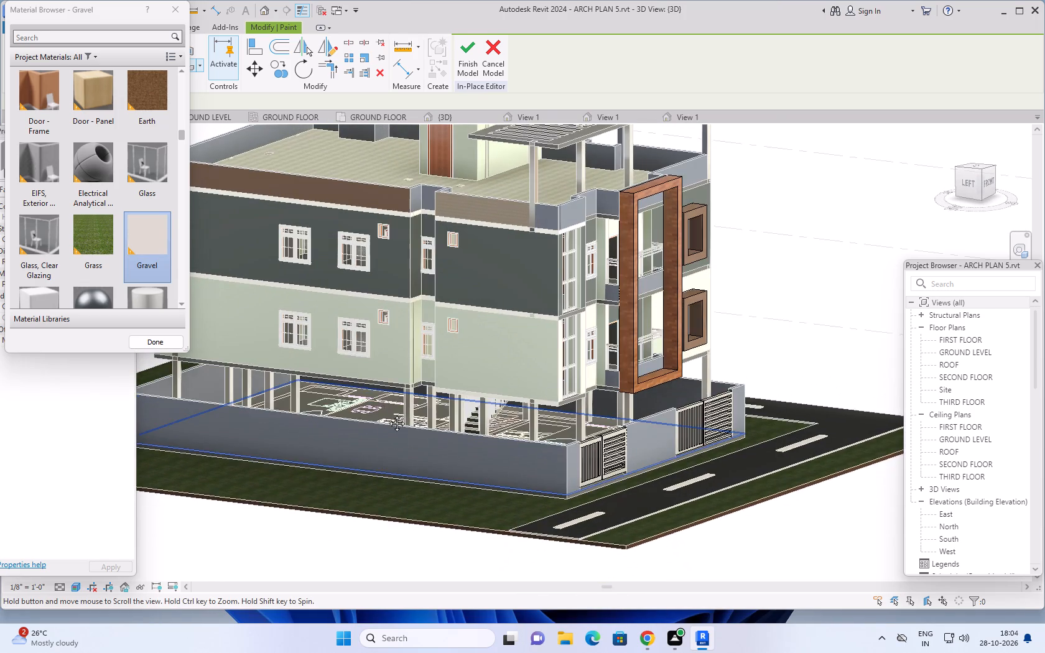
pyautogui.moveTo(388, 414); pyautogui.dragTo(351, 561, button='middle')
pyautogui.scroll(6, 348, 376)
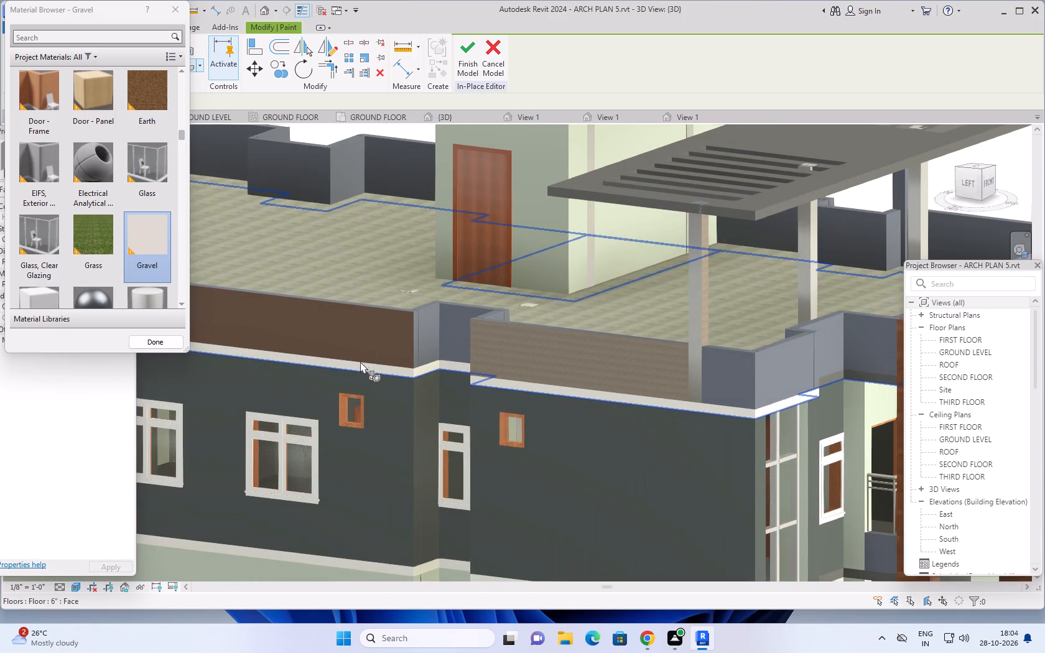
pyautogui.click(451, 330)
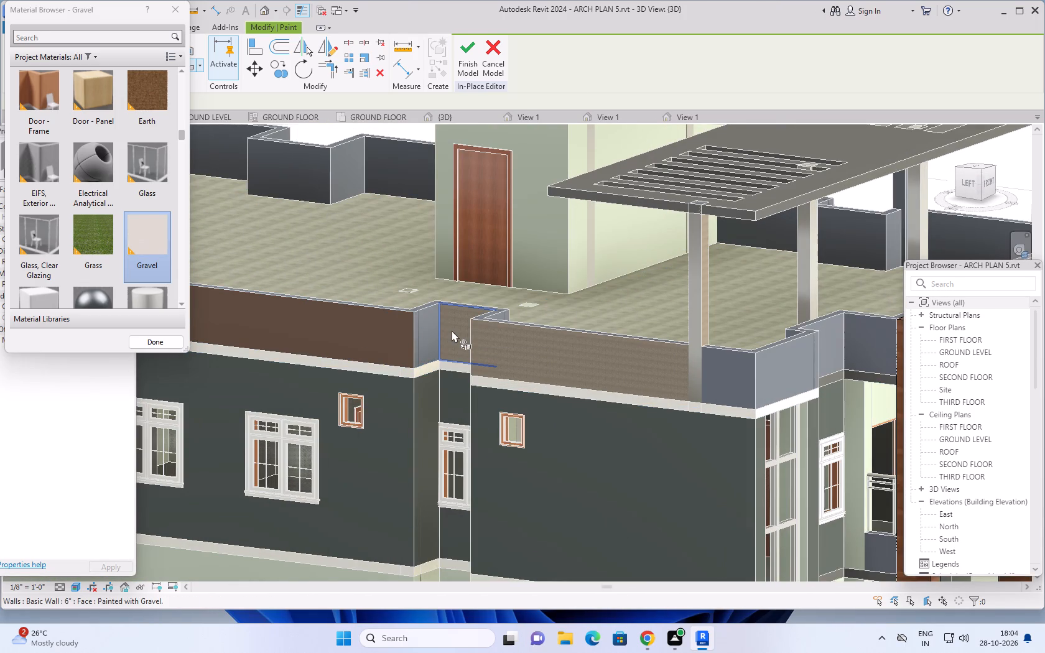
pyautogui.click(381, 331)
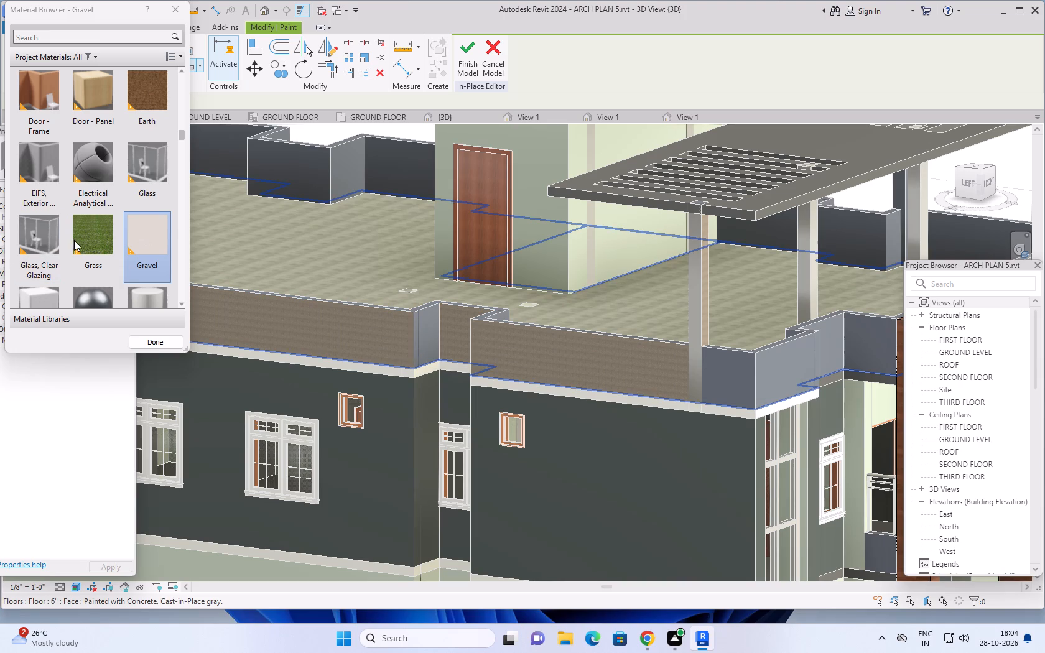
# Paint the roof parapet's front section on the west side and its front corner faces with Asphalt, Pavement, Light Grey.
pyautogui.scroll(-14, 76, 239)
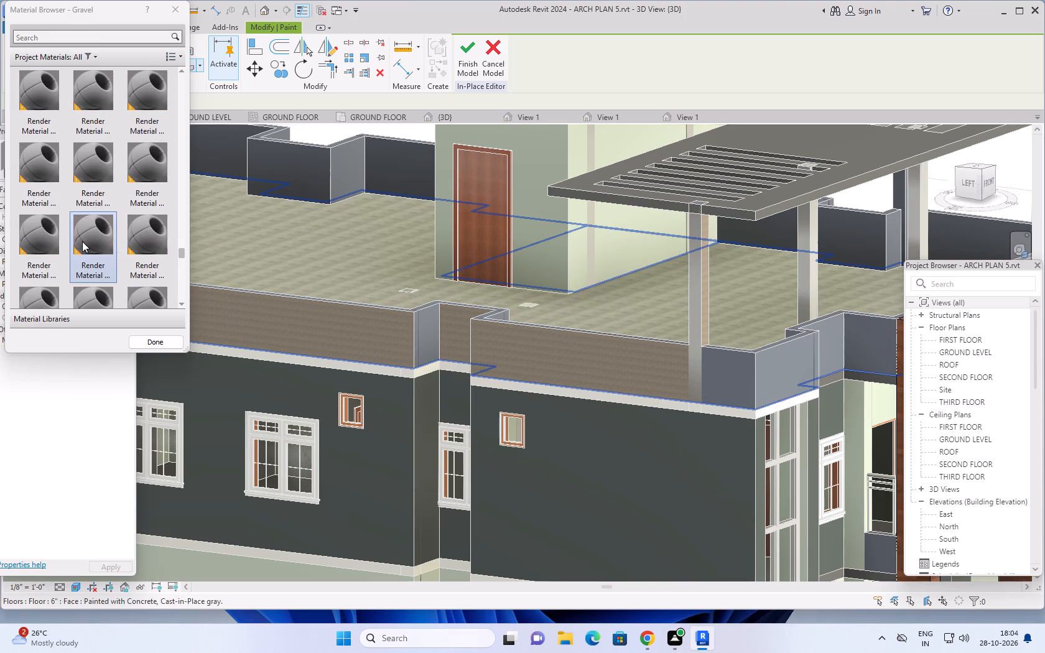
pyautogui.scroll(-6, 82, 241)
pyautogui.scroll(3, 82, 241)
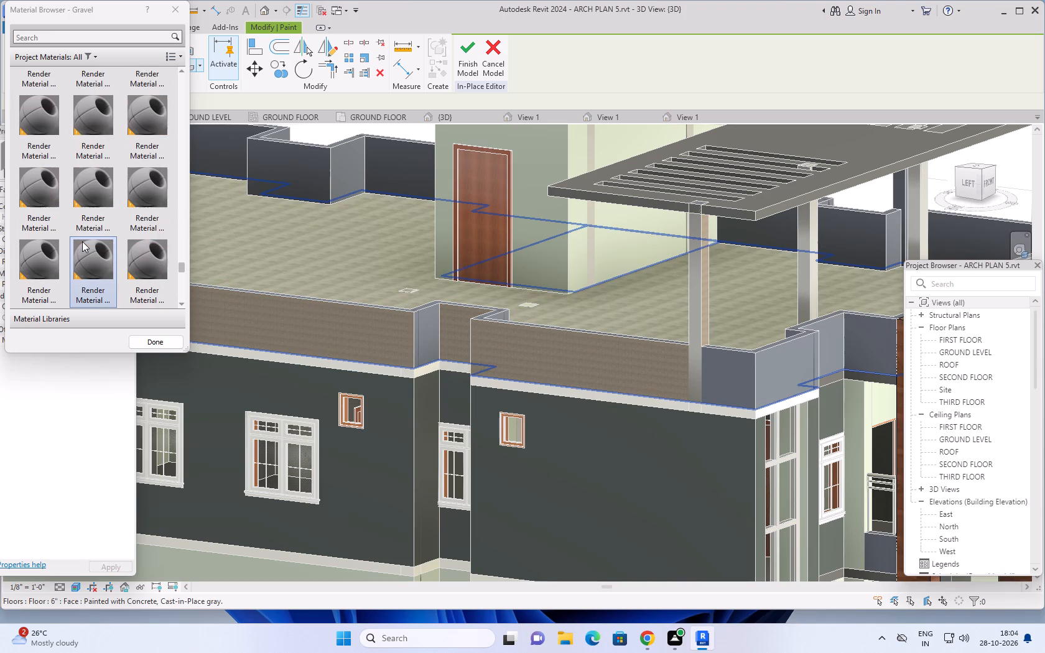
pyautogui.scroll(16, 82, 241)
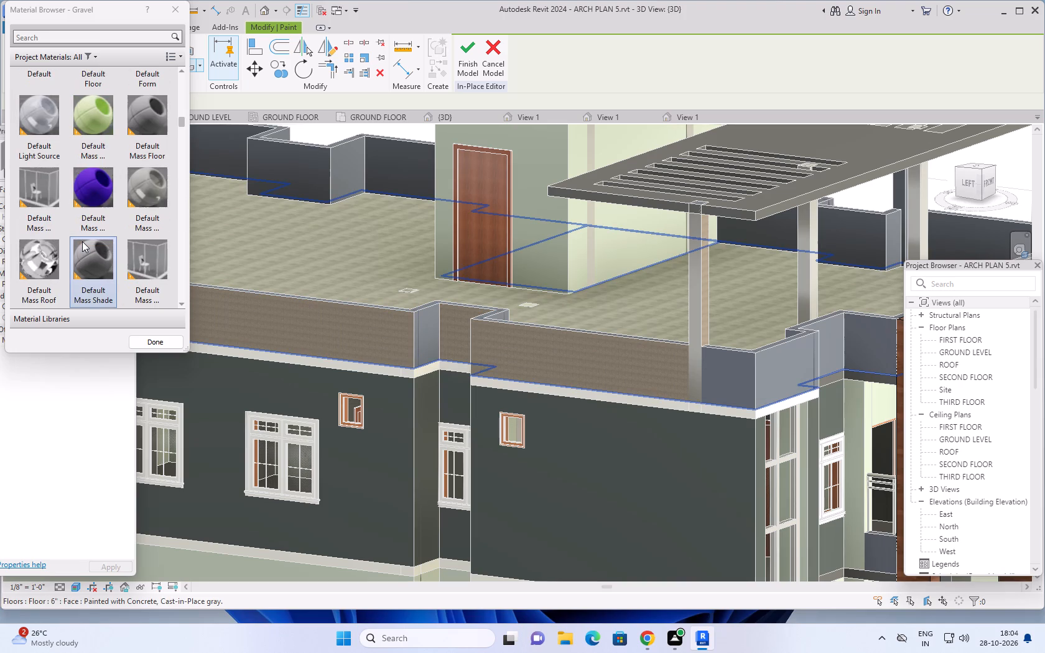
pyautogui.scroll(2, 82, 241)
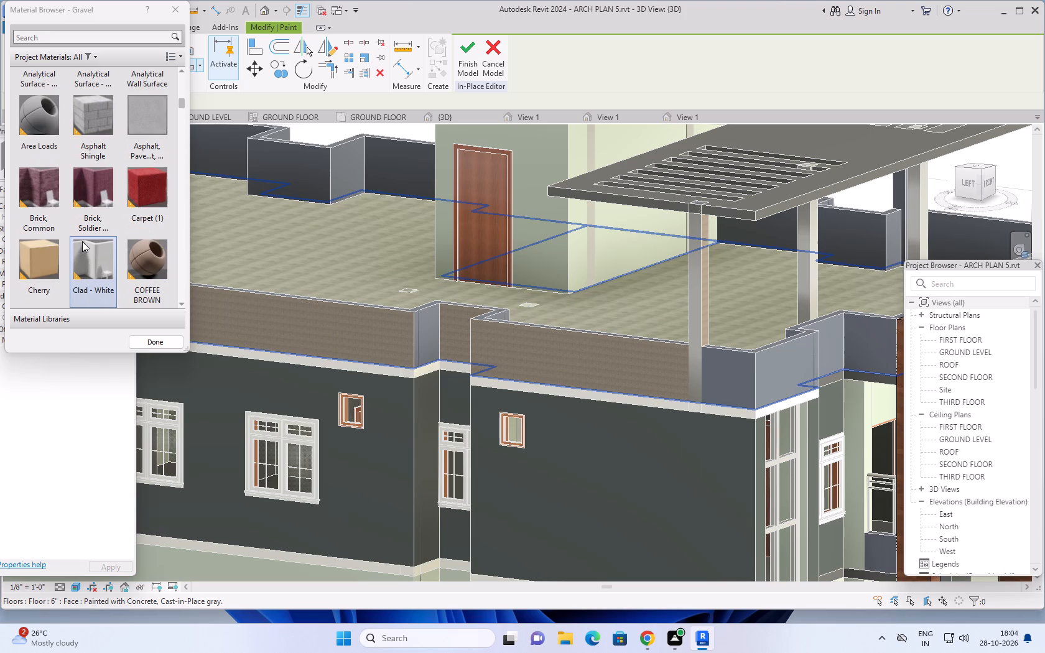
pyautogui.click(157, 126)
pyautogui.click(569, 354)
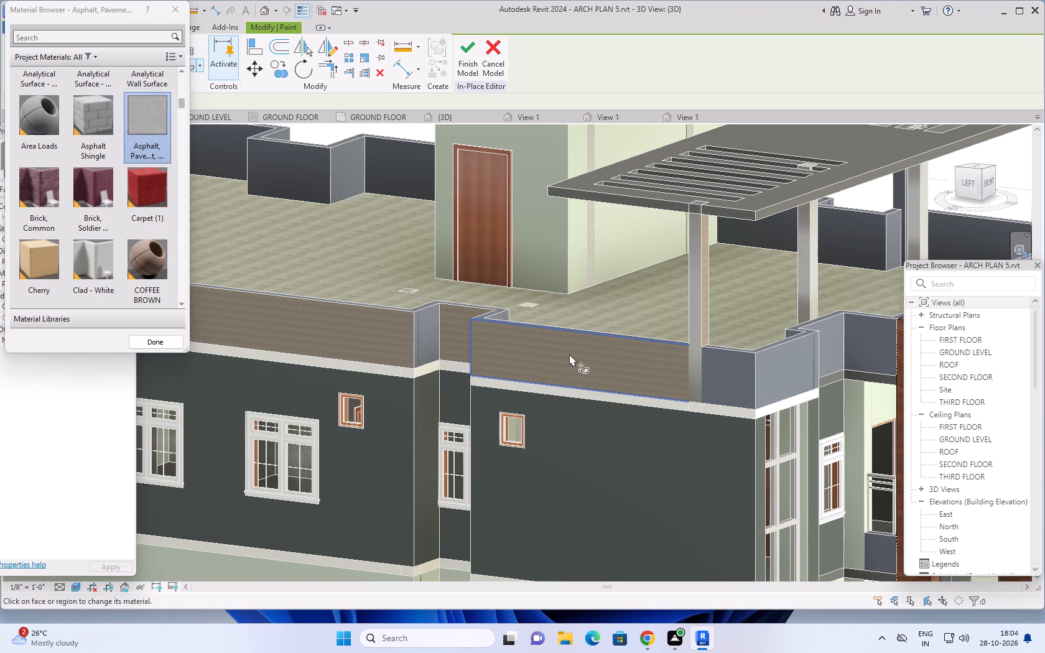
pyautogui.click(731, 382)
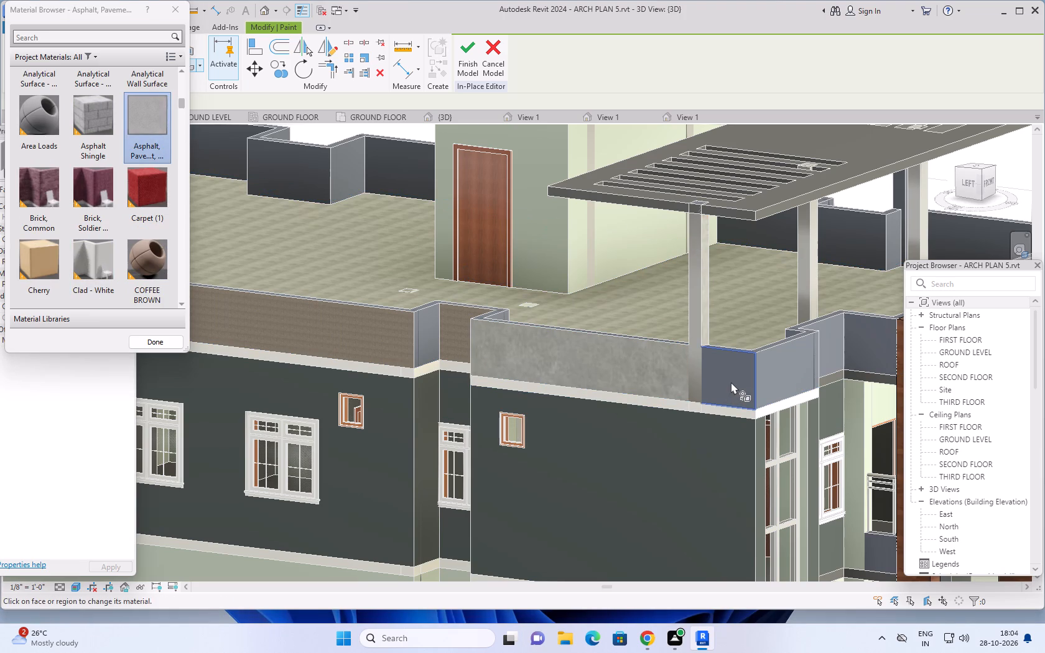
pyautogui.click(786, 369)
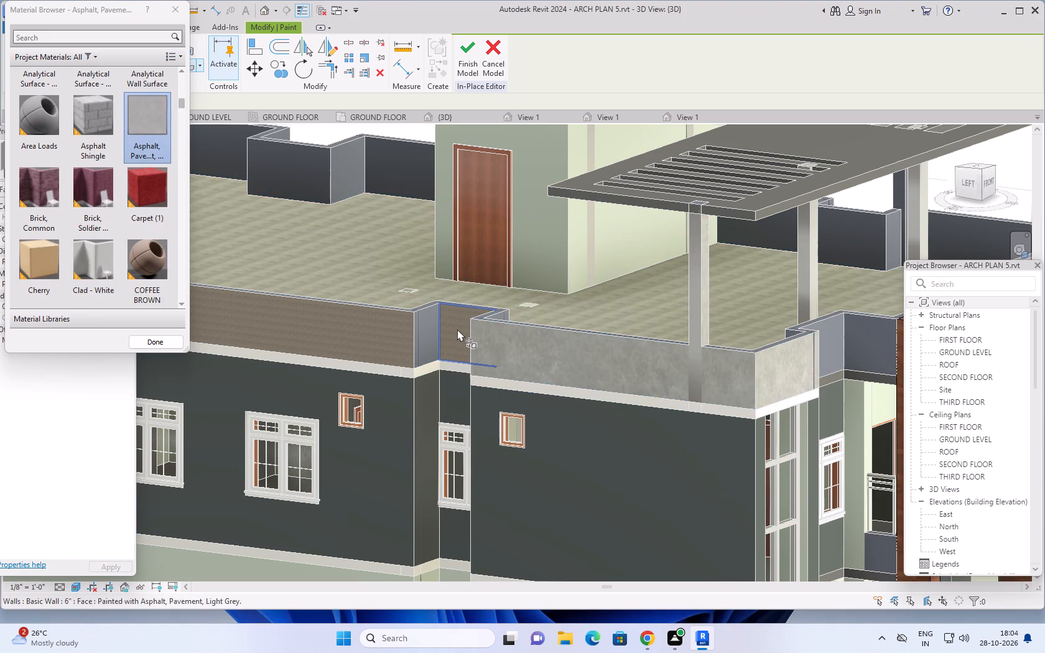
# Paint the west parapet's recess faces and long section, and the front parapet's recessed faces beside the wood frame, with Asphalt, Pavement, Light Grey.
pyautogui.click(457, 329)
pyautogui.click(428, 331)
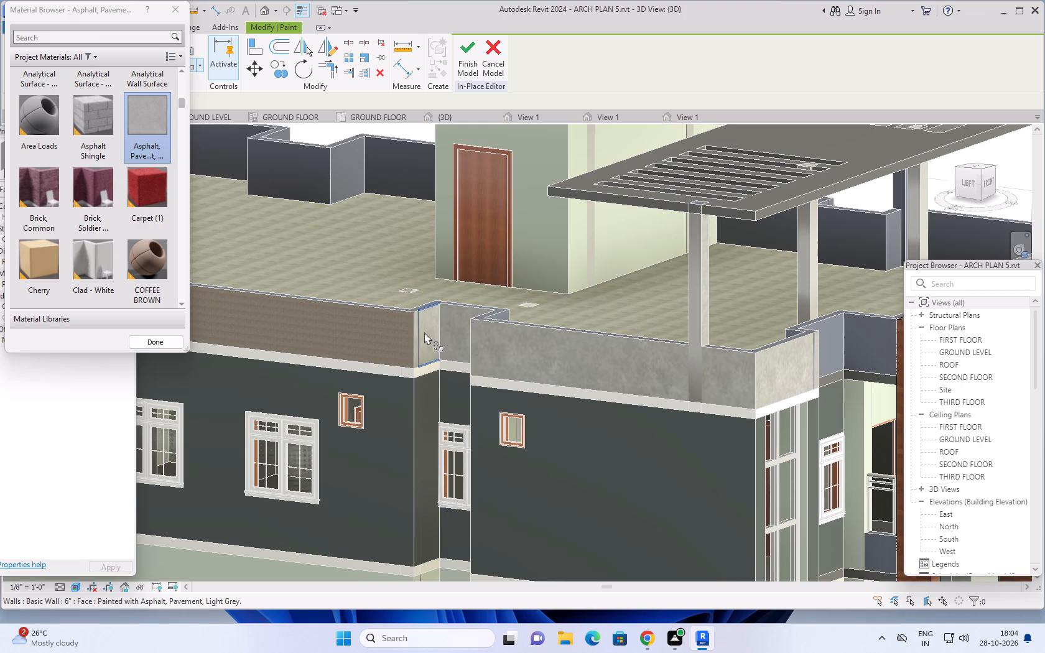
pyautogui.click(859, 349)
pyautogui.click(825, 352)
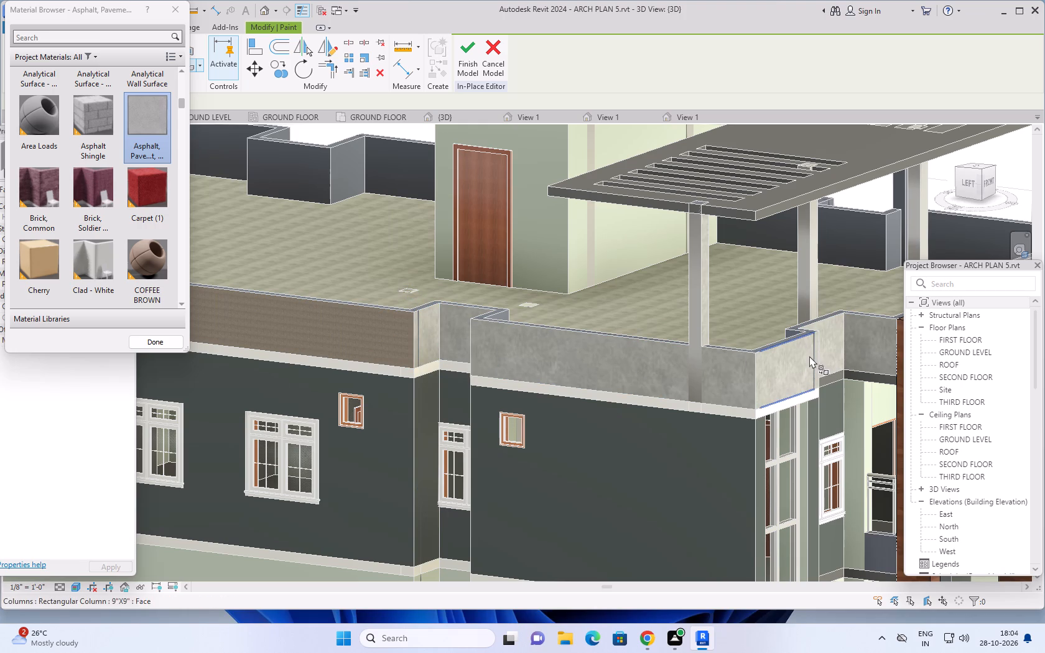
pyautogui.click(376, 346)
# Paint the rear roof parapet's outer face with Asphalt, Pavement, Light Grey.
pyautogui.scroll(-2, 392, 360)
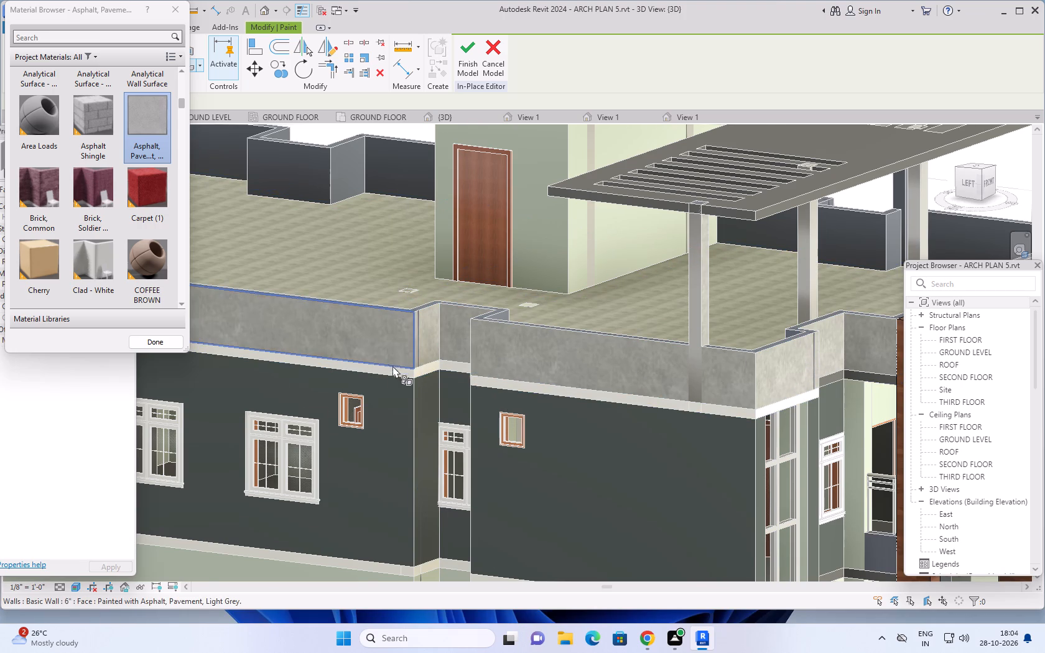
pyautogui.scroll(-2, 381, 383)
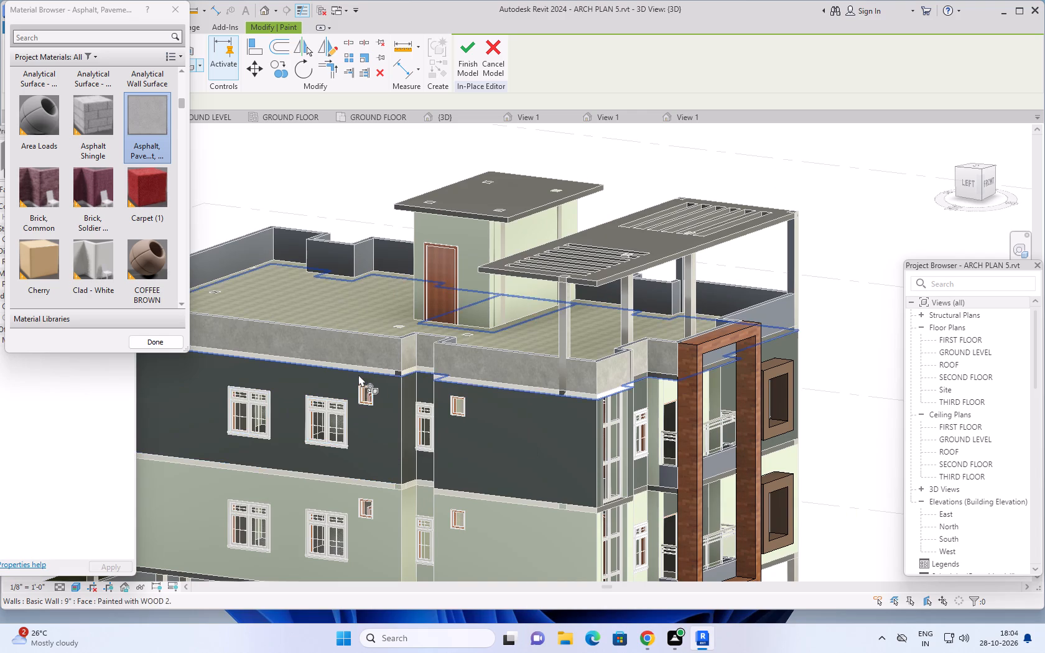
pyautogui.keyDown('shift'); pyautogui.moveTo(366, 360); pyautogui.dragTo(616, 375, button='middle'); pyautogui.keyUp('shift')
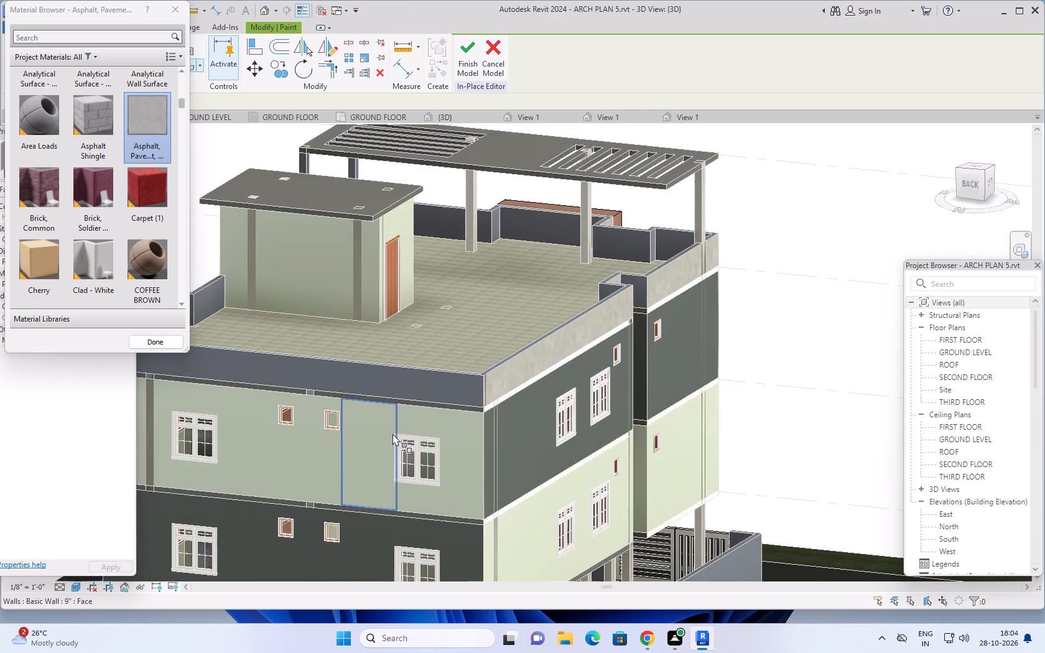
pyautogui.scroll(3, 402, 399)
pyautogui.click(445, 377)
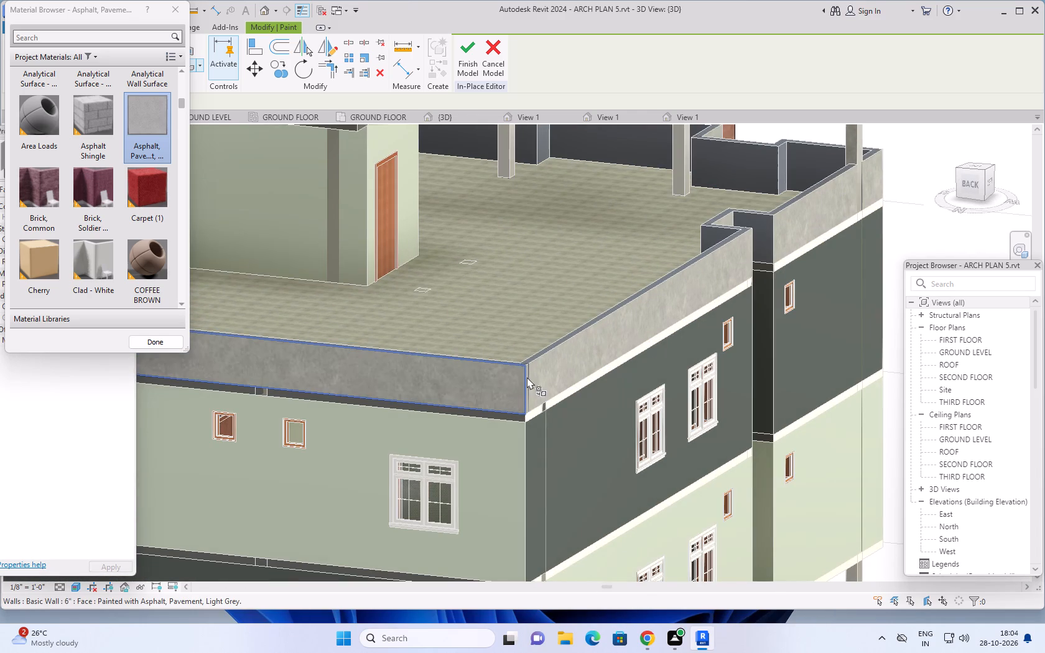
# Paint the east roof parapet's rear corner section, adjoining recess faces and section above the balconies with Asphalt, Pavement, Light Grey.
pyautogui.scroll(4, 527, 377)
pyautogui.scroll(-7, 411, 389)
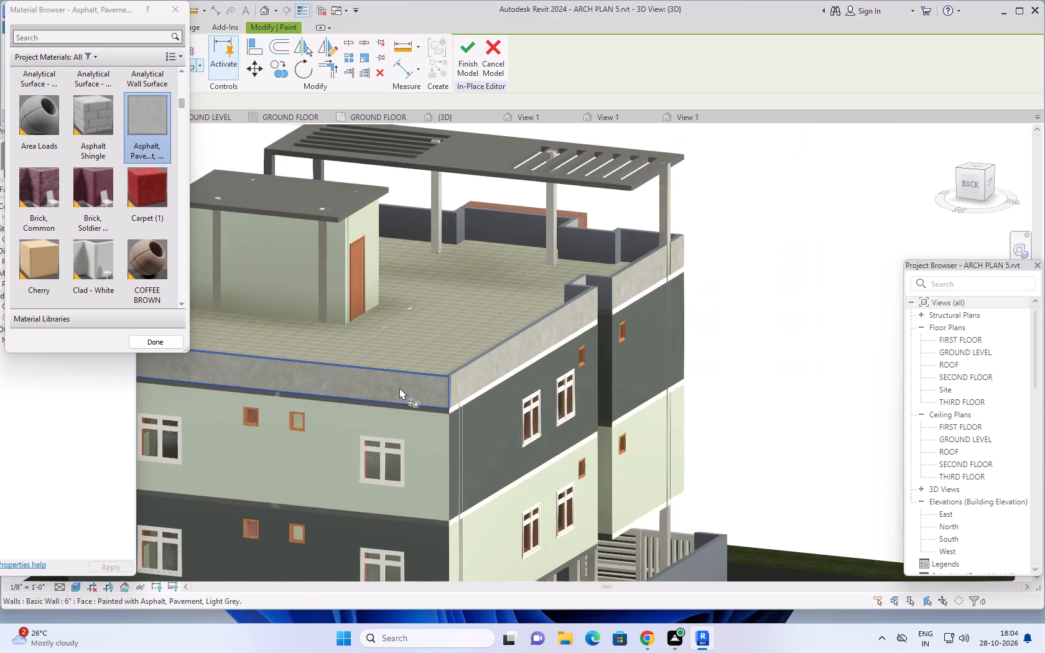
pyautogui.scroll(-3, 397, 387)
pyautogui.moveTo(372, 385); pyautogui.dragTo(595, 415, button='middle')
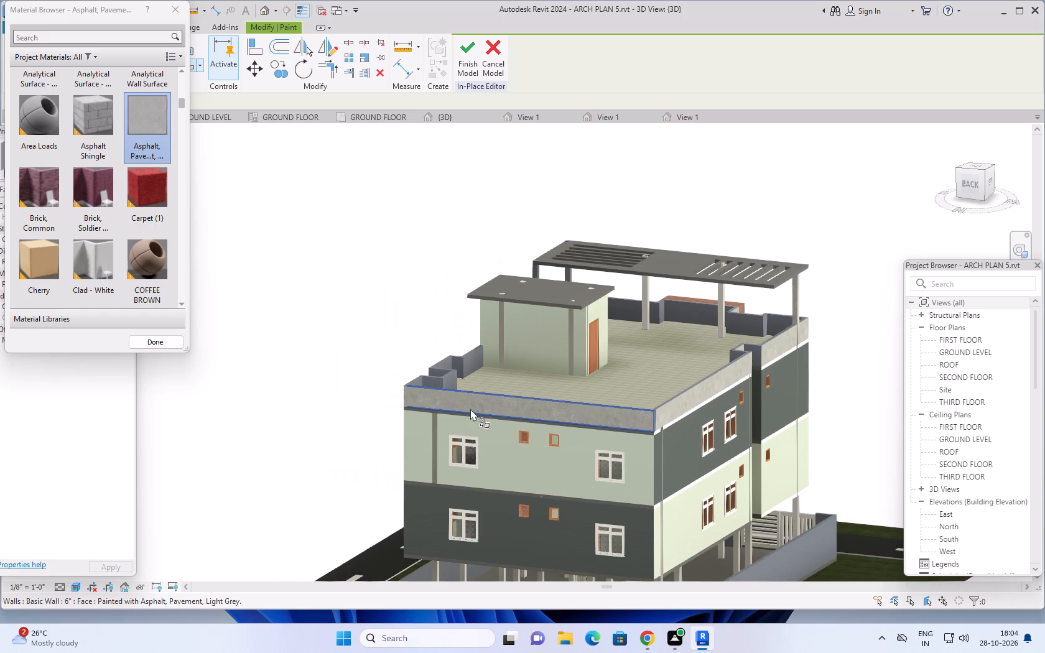
pyautogui.keyDown('shift'); pyautogui.moveTo(467, 409); pyautogui.dragTo(696, 417, button='middle'); pyautogui.keyUp('shift')
pyautogui.scroll(4, 690, 413)
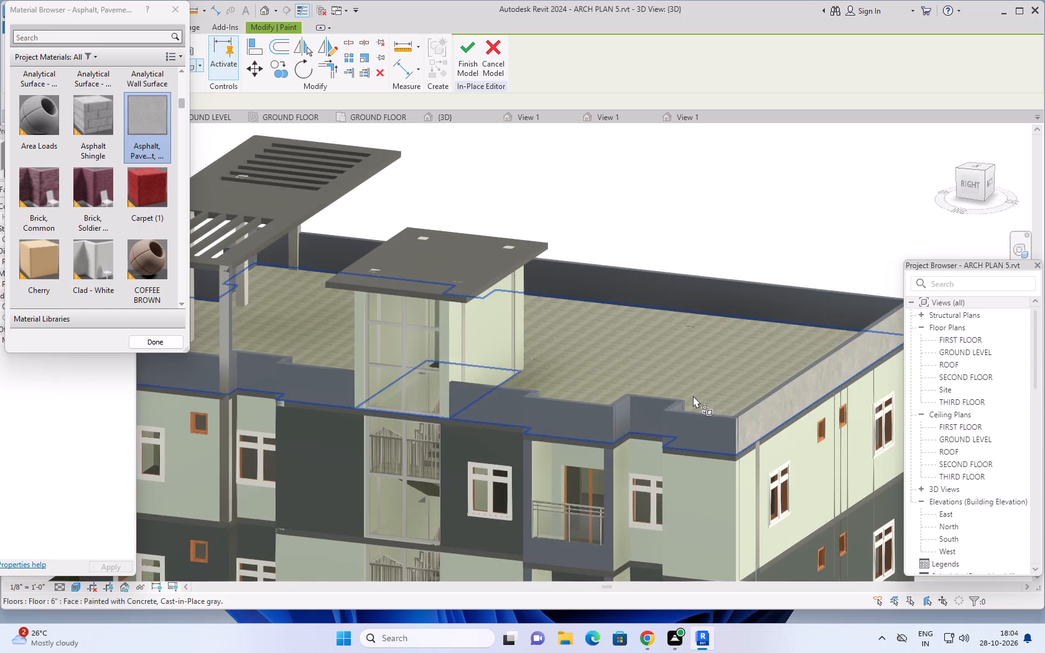
pyautogui.click(717, 435)
pyautogui.click(646, 416)
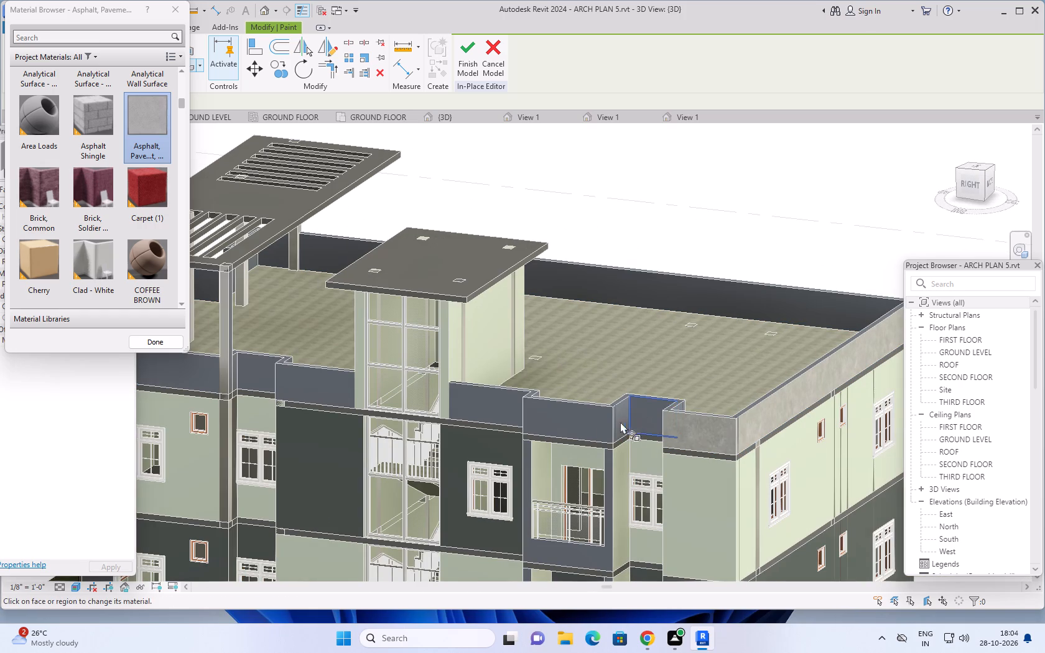
pyautogui.click(623, 416)
pyautogui.click(578, 422)
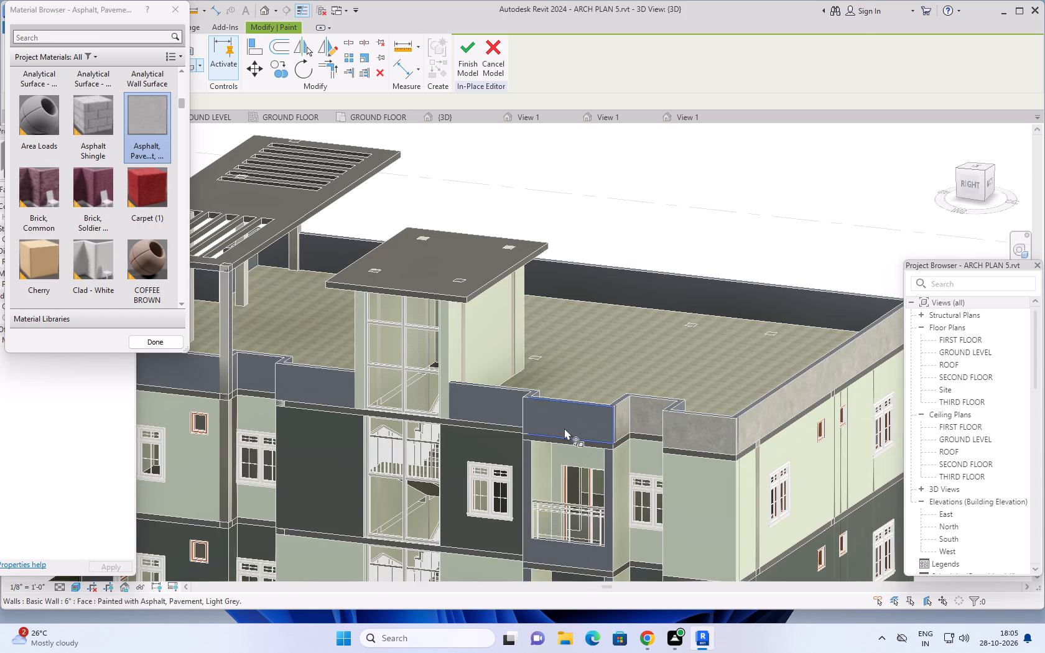
# Paint the east parapet's remaining outer return faces, sections beside the stair tower and front section beneath the pergola with Asphalt, Pavement, Light Grey.
pyautogui.keyDown('shift'); pyautogui.moveTo(577, 432); pyautogui.dragTo(703, 453, button='middle'); pyautogui.keyUp('shift')
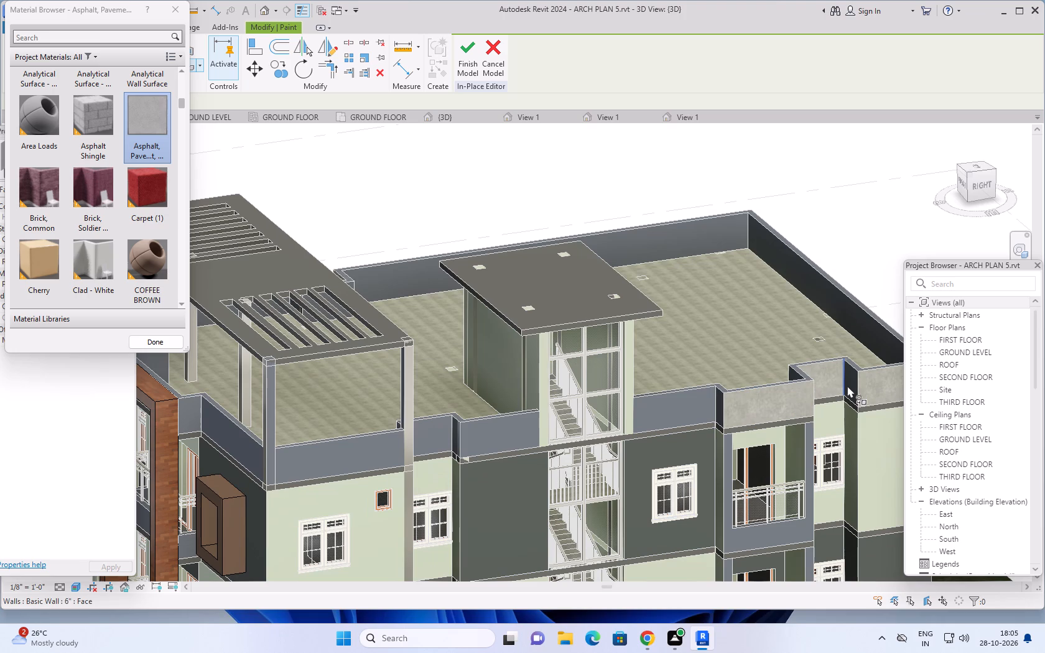
pyautogui.click(847, 386)
pyautogui.click(717, 411)
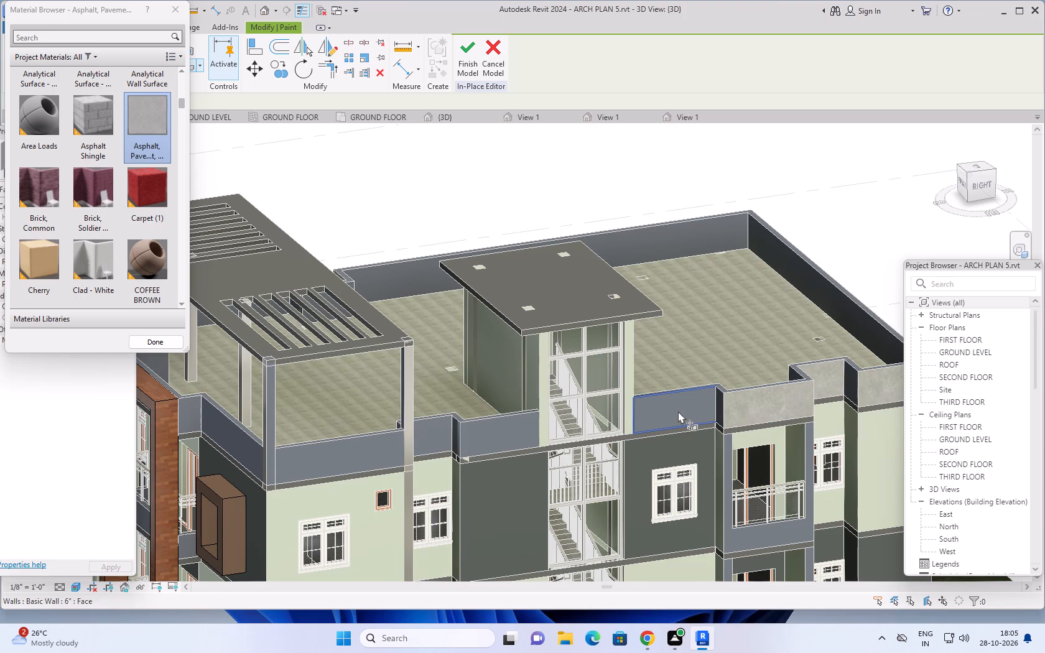
pyautogui.click(678, 411)
pyautogui.click(514, 422)
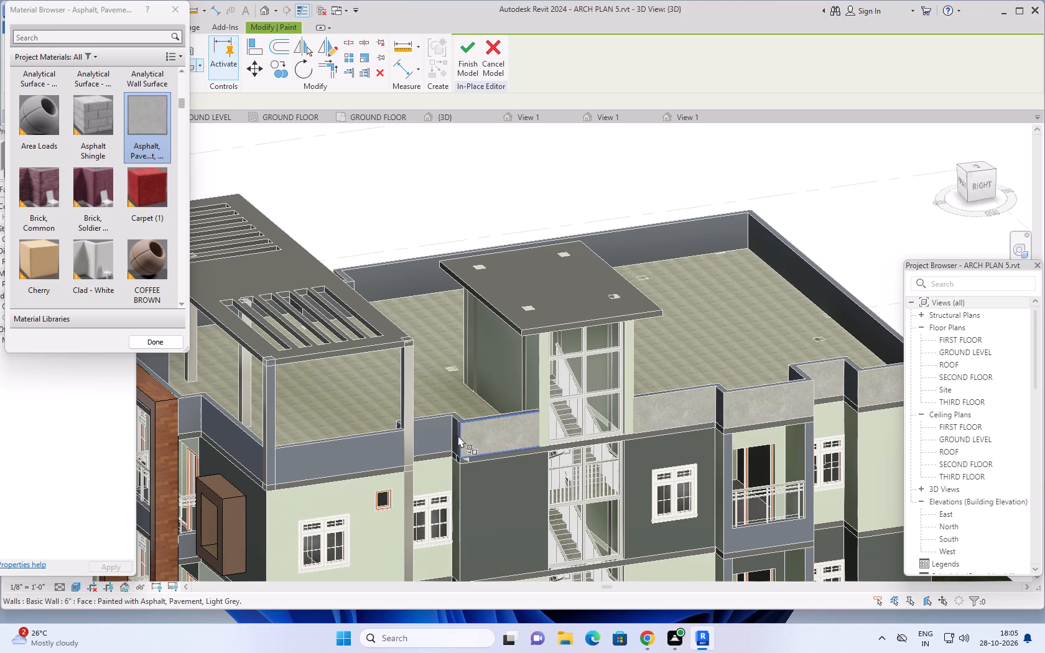
pyautogui.click(455, 437)
pyautogui.click(434, 437)
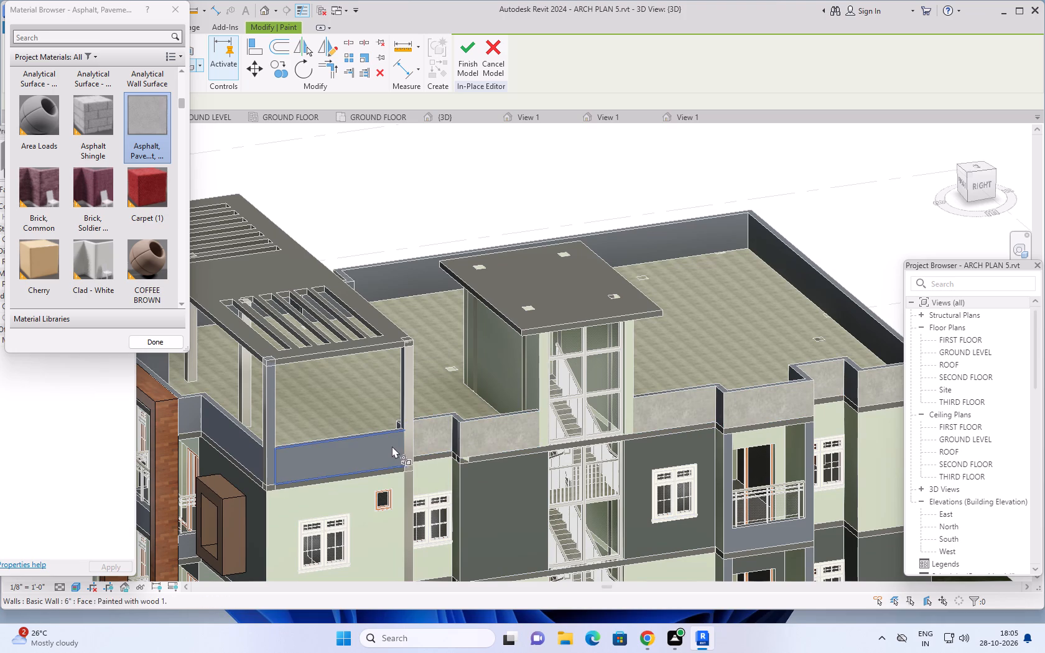
pyautogui.click(387, 447)
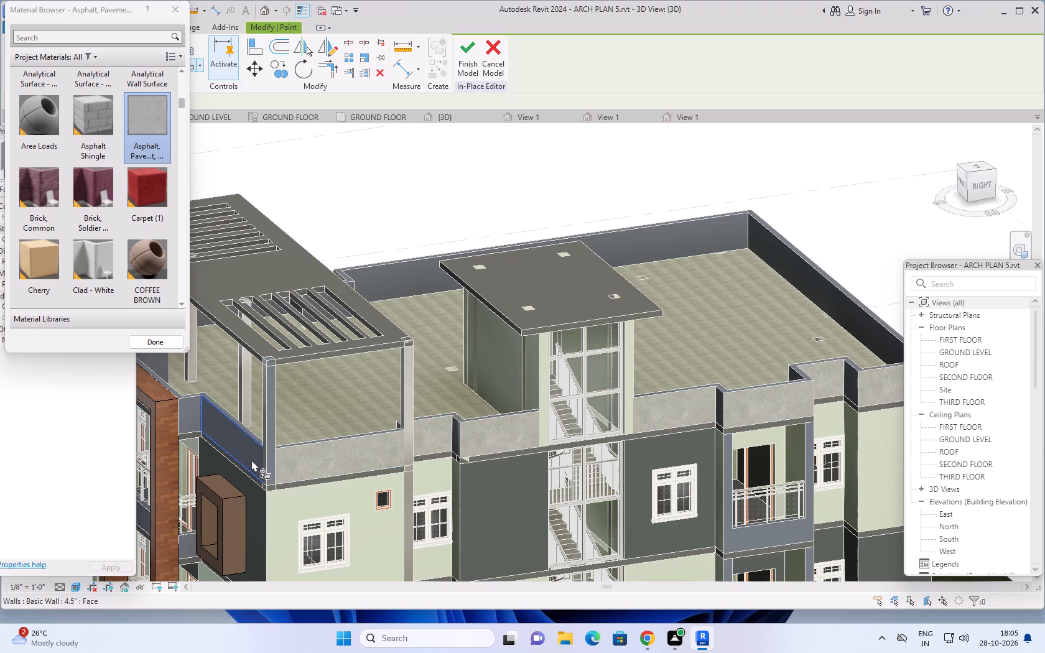
# Paint the front parapet's east corner section and the recessed face beside the wood frame with Asphalt, Pavement, Light Grey.
pyautogui.click(251, 460)
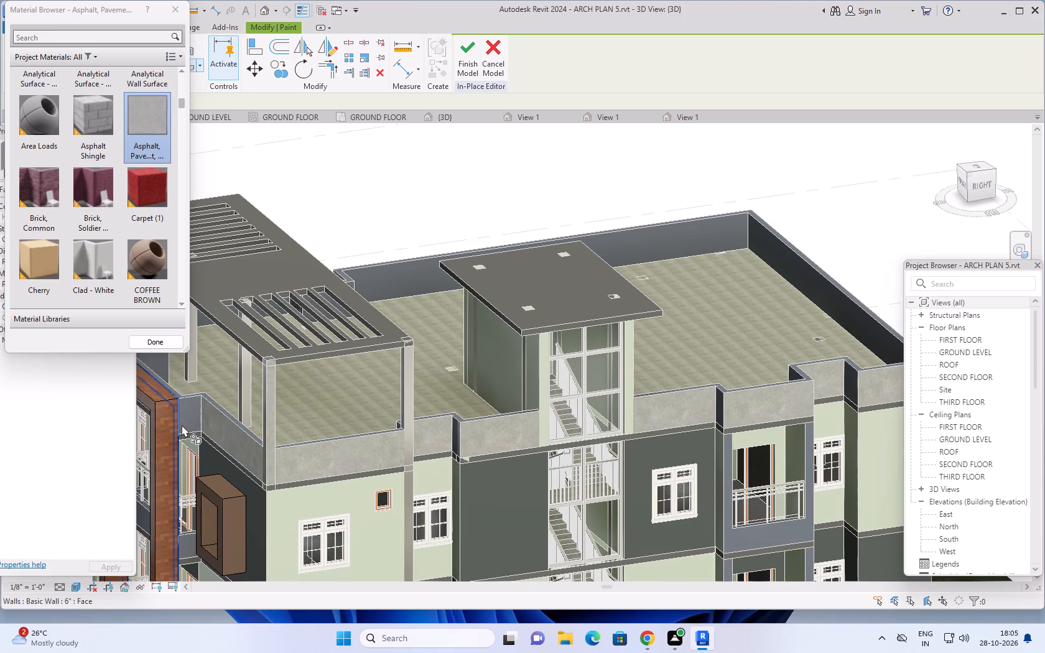
pyautogui.scroll(6, 188, 421)
pyautogui.click(189, 426)
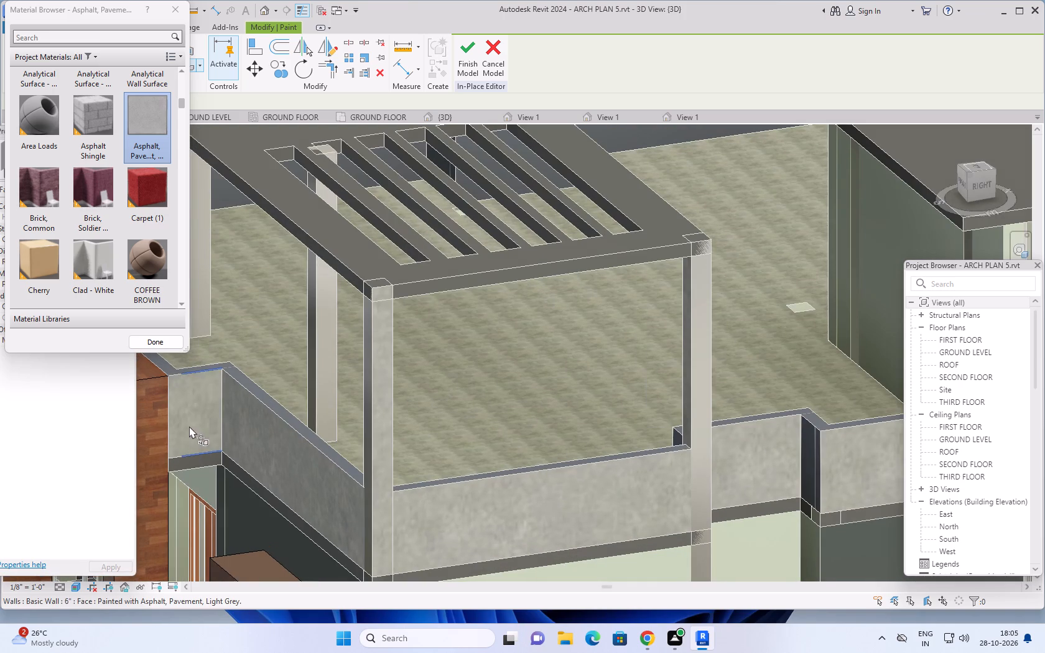
# Paint the narrow east parapet return face beside the pergola column with Asphalt, Pavement, Light Grey.
pyautogui.scroll(-7, 220, 437)
pyautogui.moveTo(324, 476); pyautogui.dragTo(283, 497, button='middle')
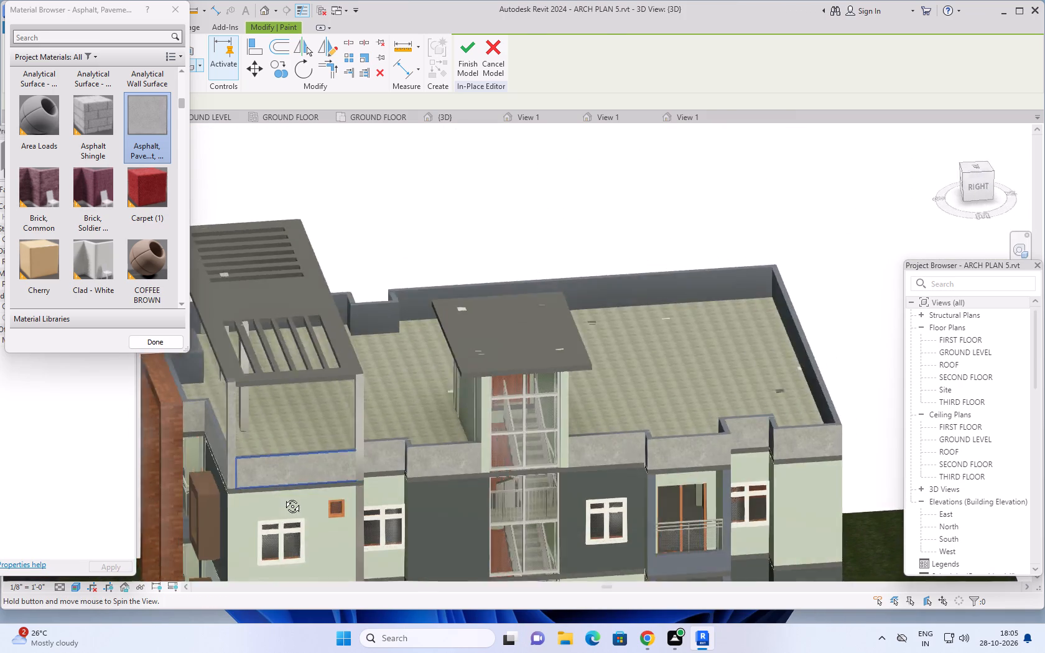
pyautogui.moveTo(283, 497); pyautogui.dragTo(194, 488, button='middle')
pyautogui.moveTo(295, 436); pyautogui.dragTo(302, 436, button='middle')
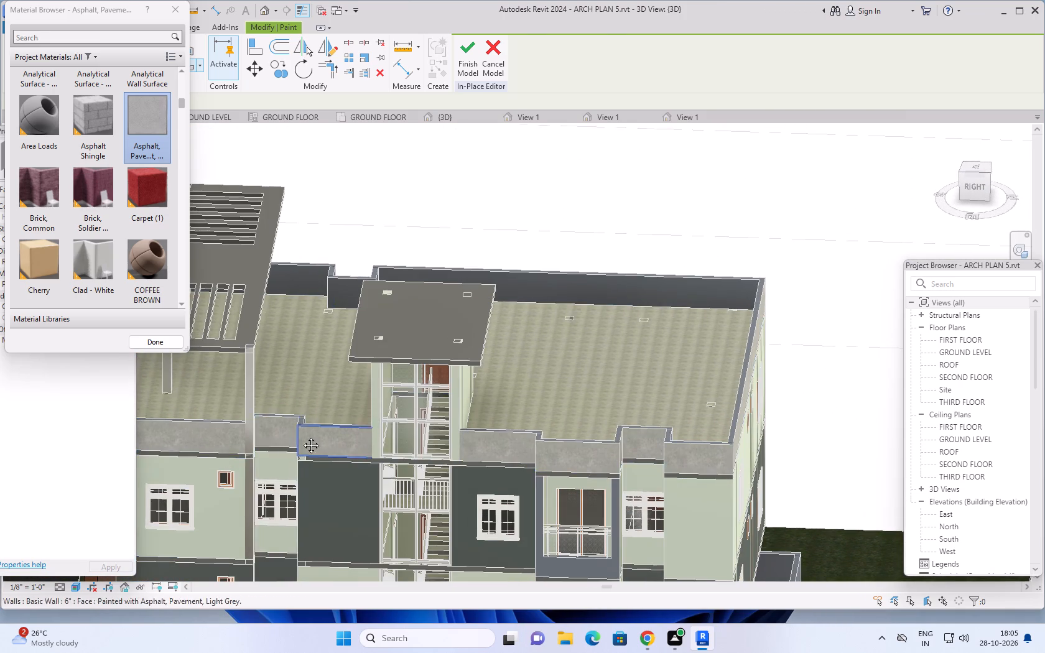
pyautogui.moveTo(302, 436); pyautogui.dragTo(432, 450, button='middle')
pyautogui.keyDown('shift'); pyautogui.moveTo(432, 450); pyautogui.dragTo(366, 441, button='middle'); pyautogui.keyUp('shift')
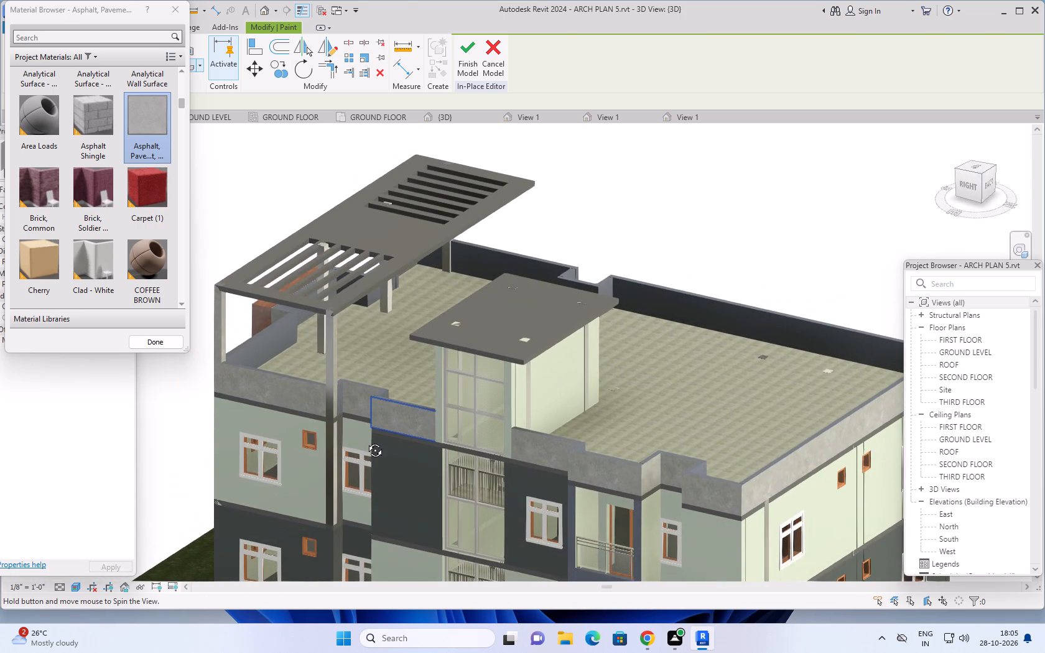
pyautogui.keyDown('shift'); pyautogui.moveTo(366, 441); pyautogui.dragTo(363, 438, button='middle'); pyautogui.keyUp('shift')
pyautogui.scroll(9, 325, 413)
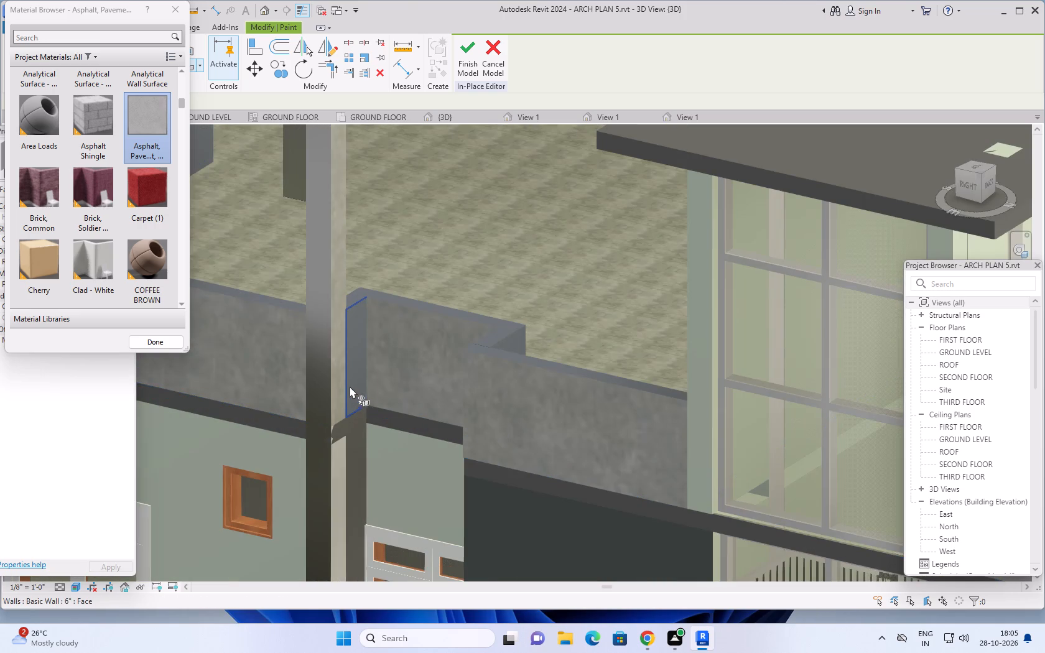
pyautogui.click(356, 377)
# Paint the inner faces of the front parapet and the west parapet's front section with Asphalt, Pavement, Light Grey.
pyautogui.scroll(-3, 358, 377)
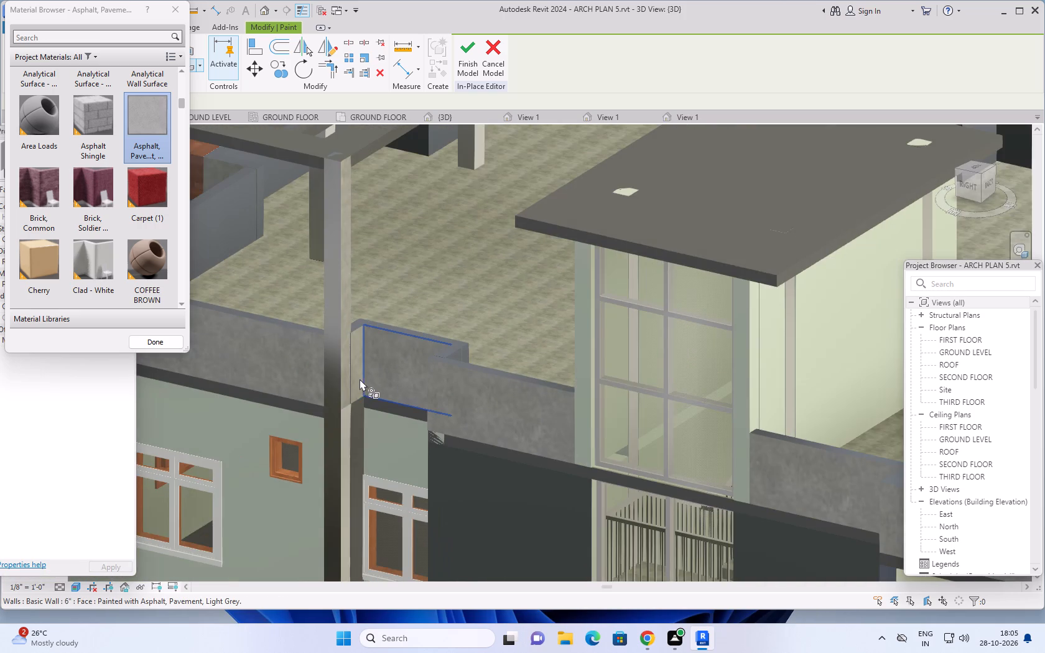
pyautogui.scroll(-8, 361, 379)
pyautogui.scroll(3, 307, 338)
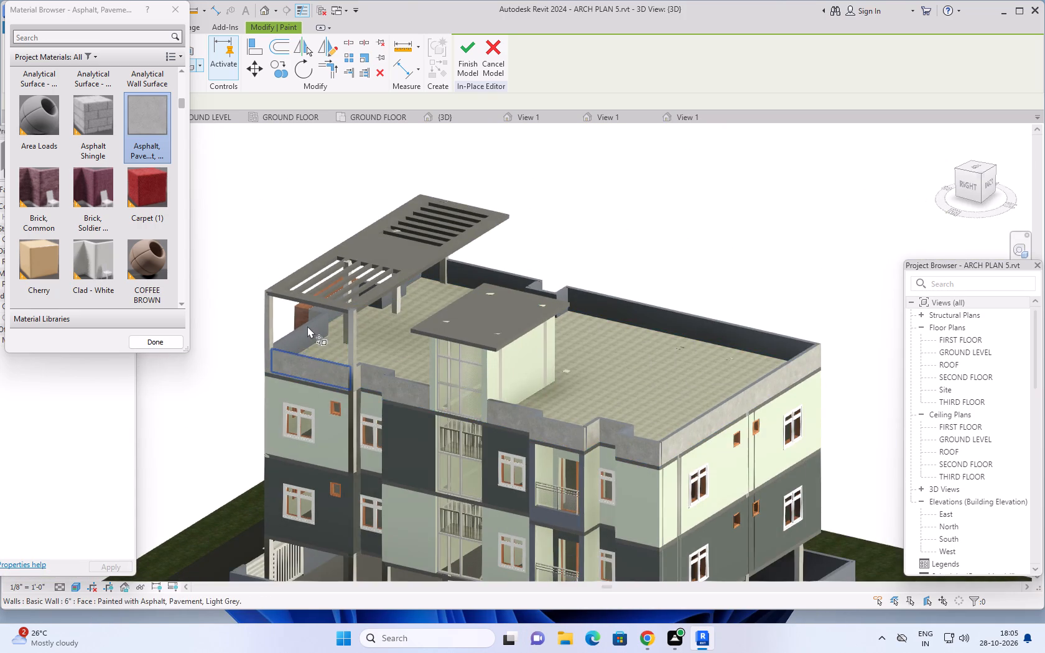
pyautogui.scroll(1, 307, 326)
pyautogui.click(318, 341)
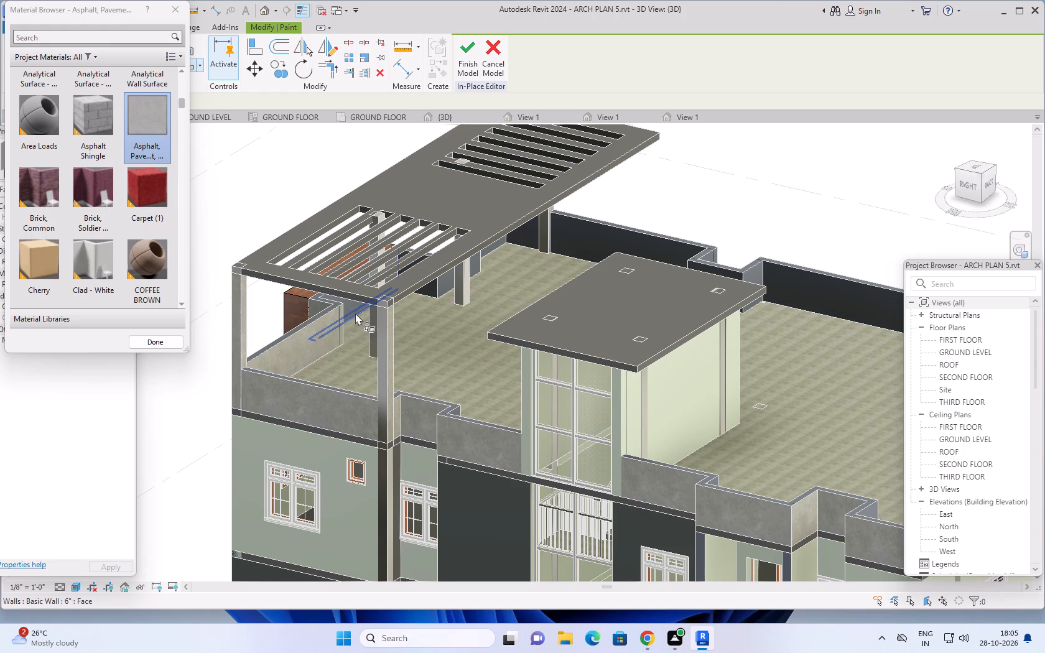
pyautogui.click(352, 311)
pyautogui.click(444, 287)
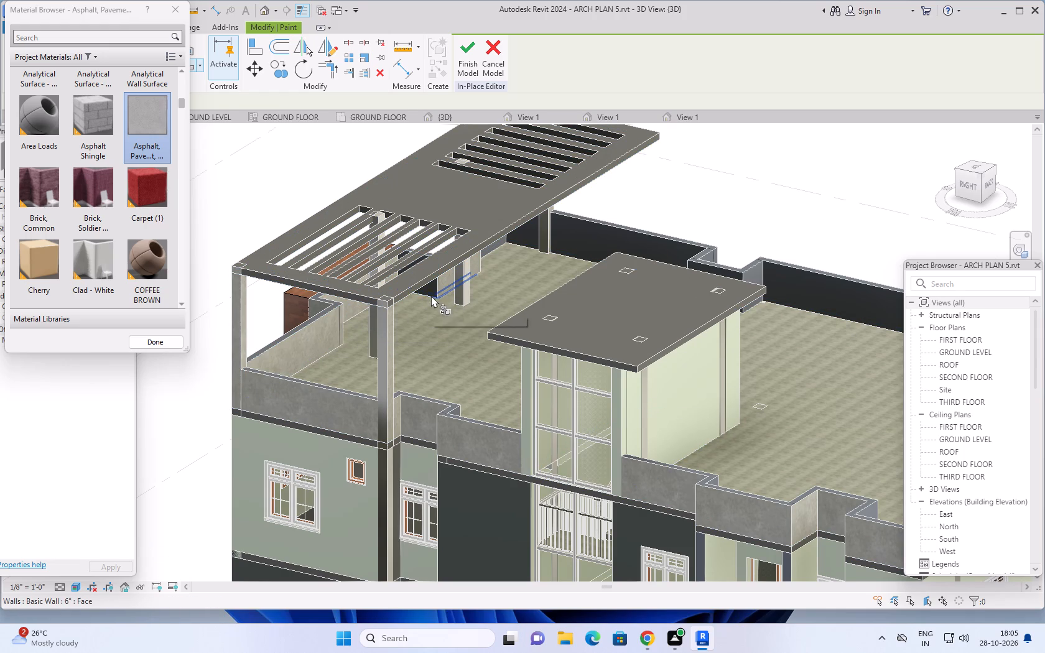
pyautogui.scroll(5, 431, 297)
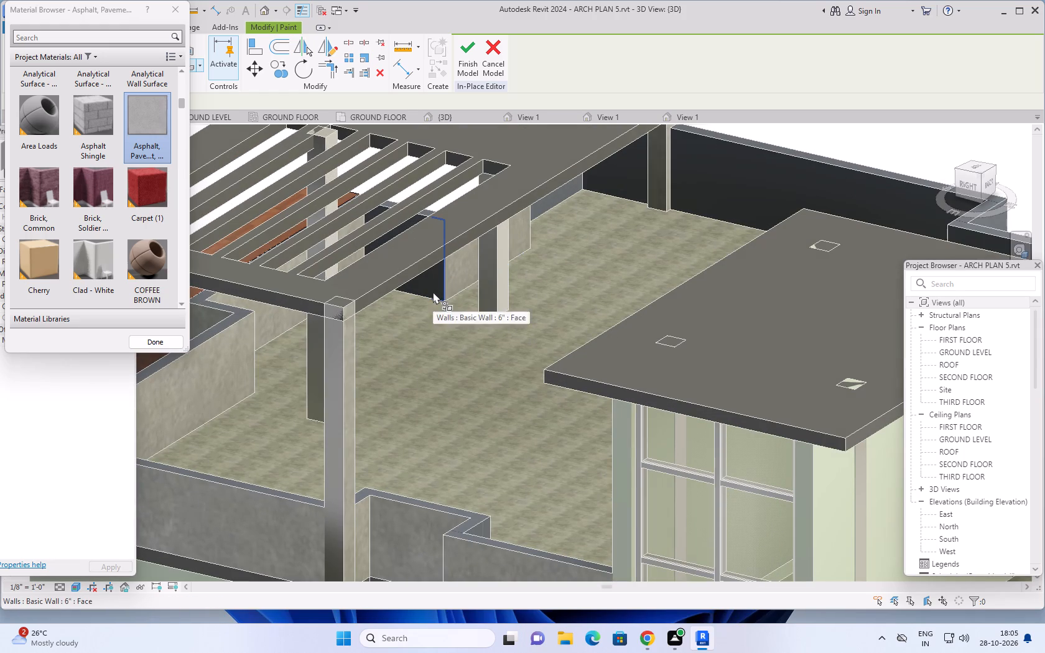
pyautogui.click(433, 292)
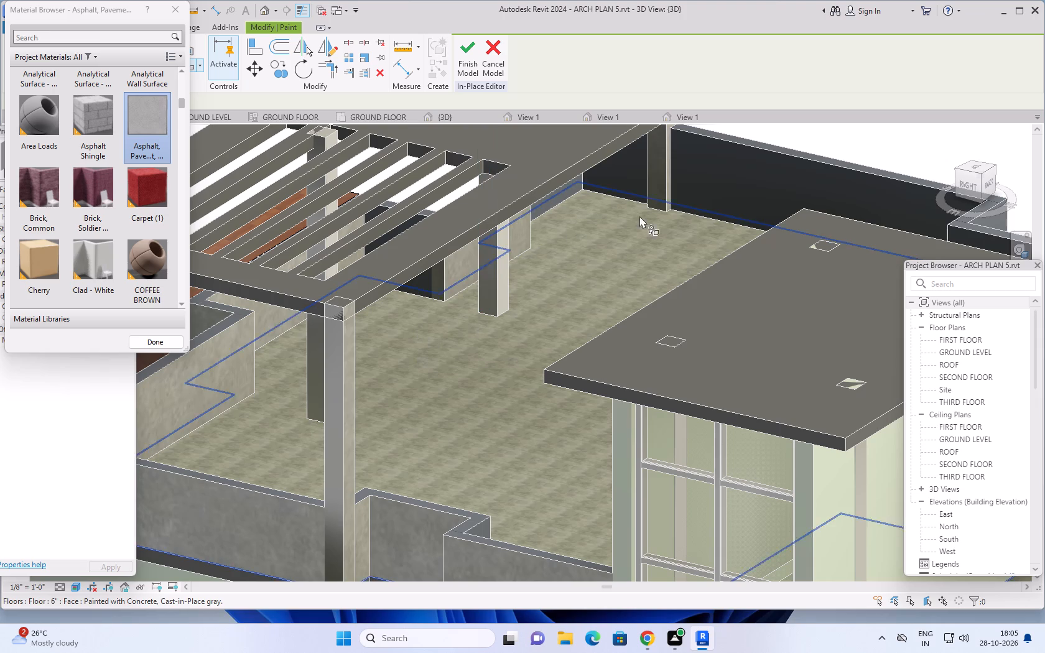
pyautogui.click(705, 194)
pyautogui.click(630, 185)
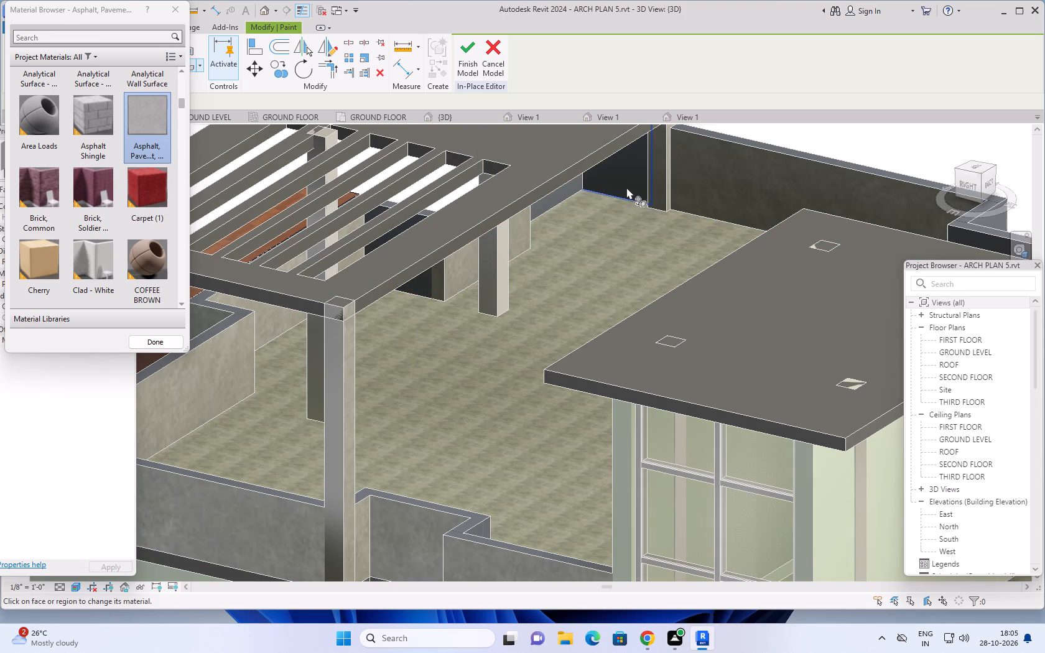
pyautogui.click(552, 198)
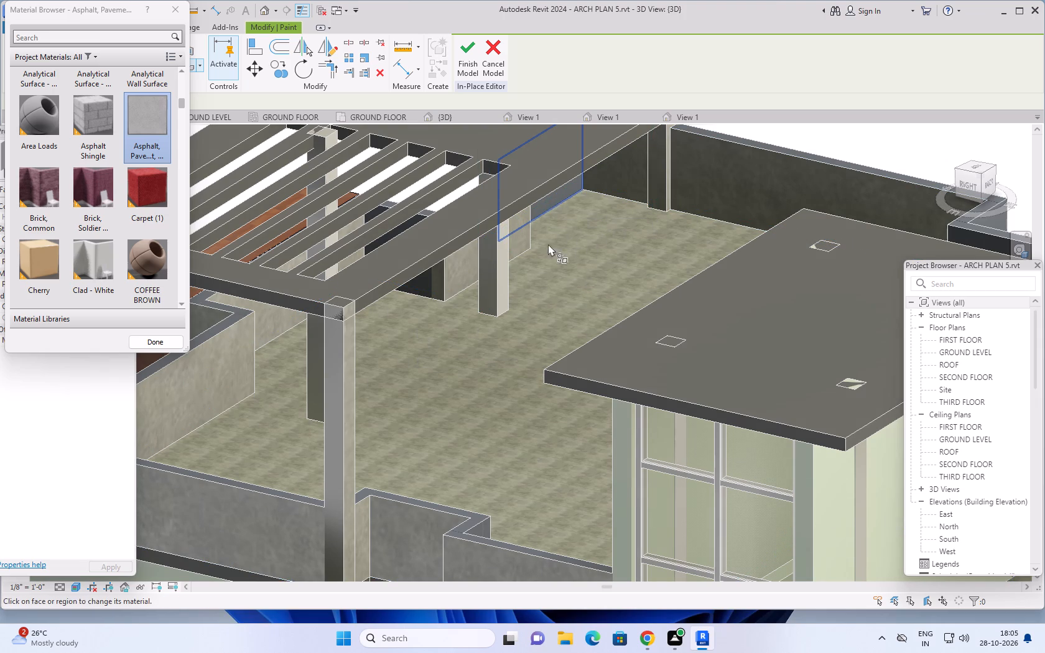
# Paint the east parapet's inner faces from the rear corner to the stair tower, including the recess returns, with Asphalt, Pavement, Light Grey.
pyautogui.scroll(-6, 527, 318)
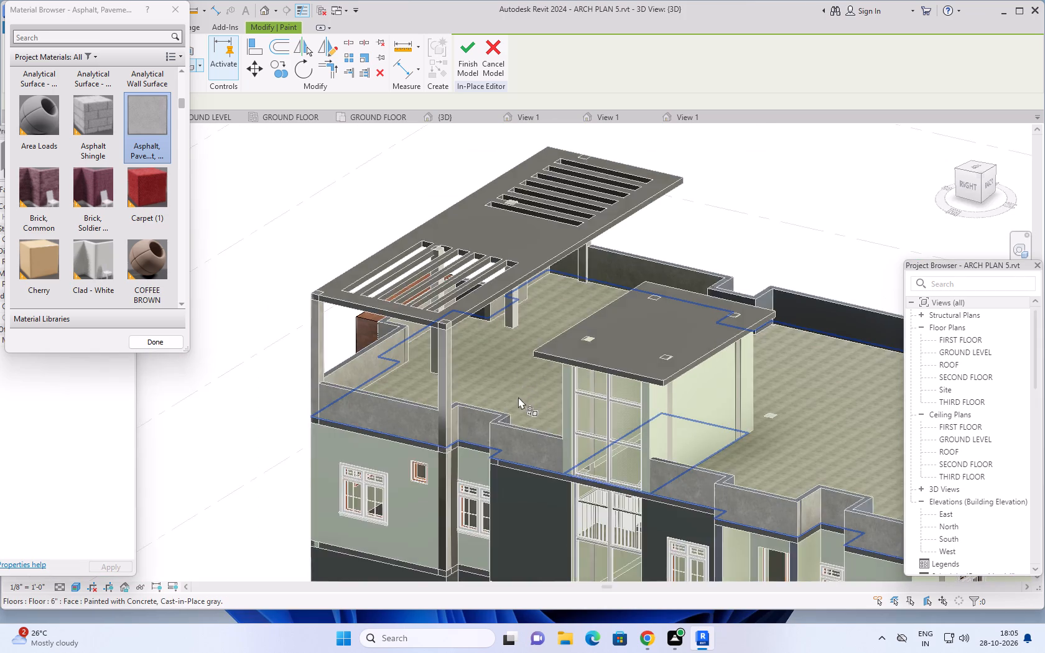
pyautogui.keyDown('shift'); pyautogui.moveTo(509, 402); pyautogui.dragTo(176, 443, button='middle'); pyautogui.keyUp('shift')
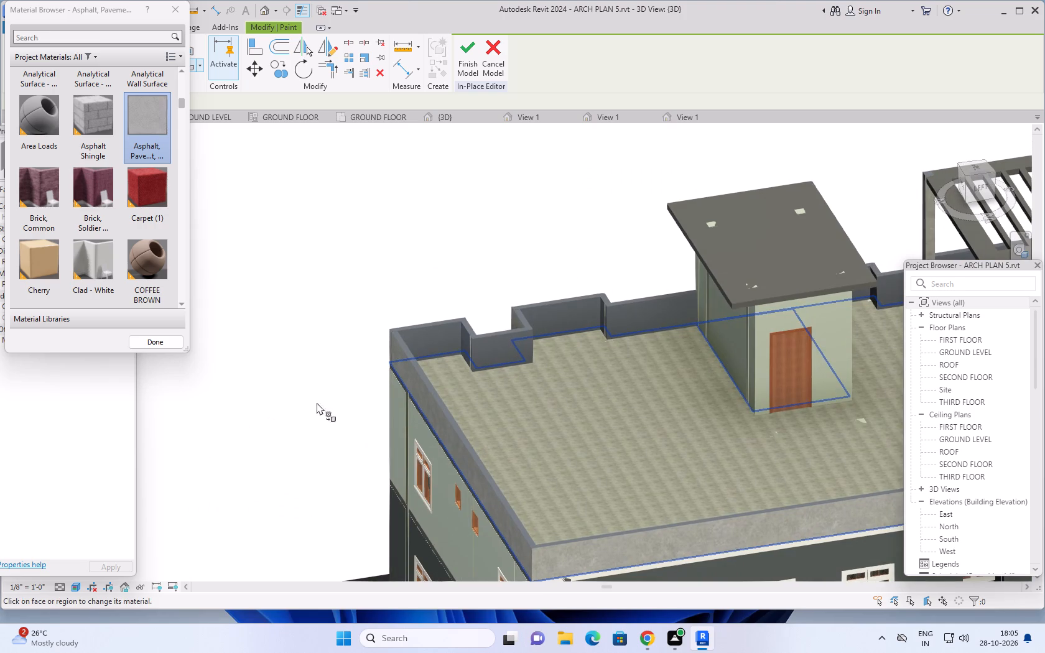
pyautogui.scroll(3, 424, 358)
pyautogui.click(430, 346)
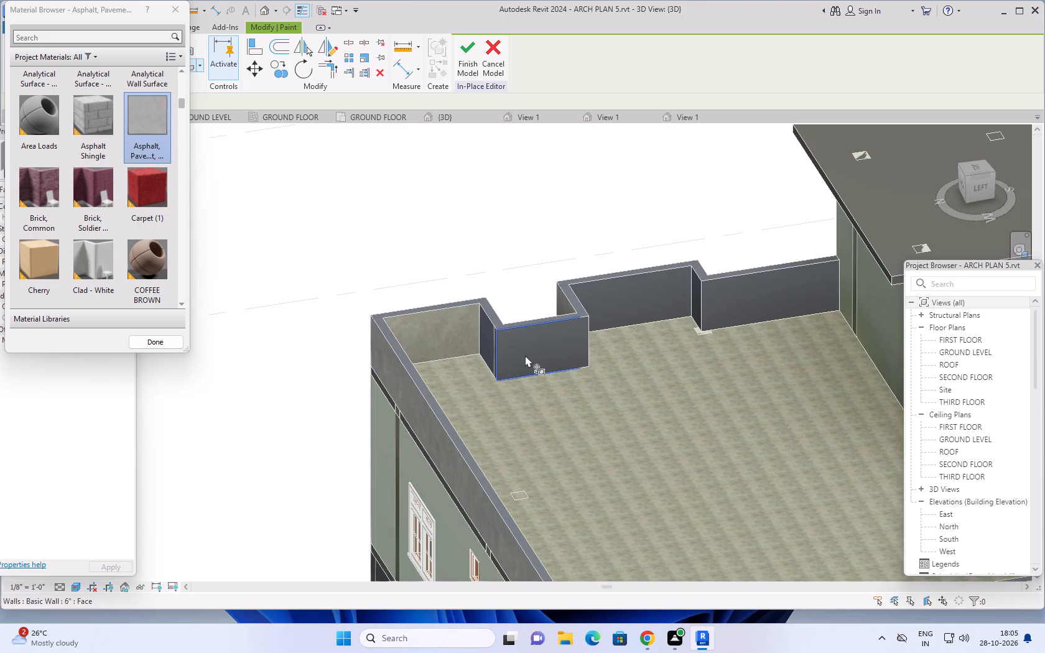
pyautogui.click(526, 355)
pyautogui.click(630, 312)
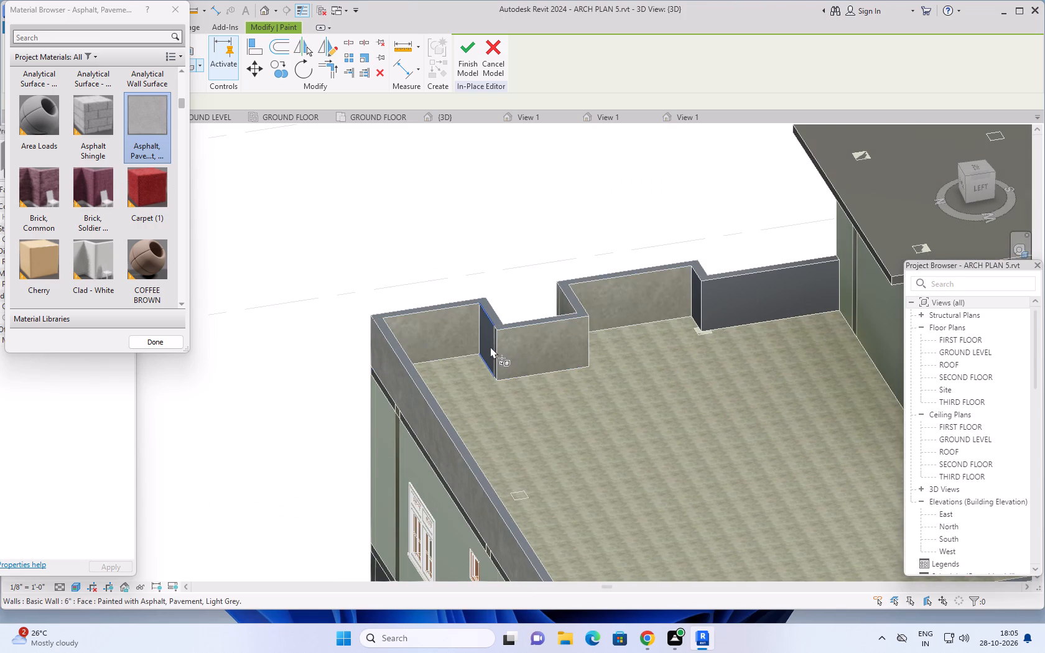
pyautogui.click(490, 346)
pyautogui.click(745, 308)
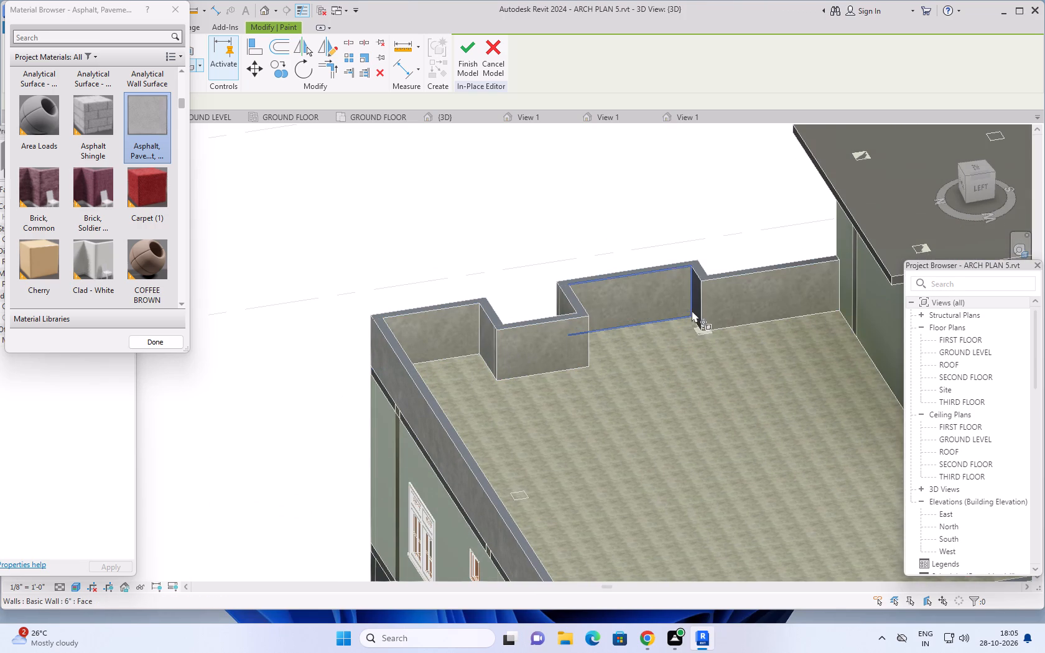
pyautogui.click(692, 310)
pyautogui.click(698, 304)
pyautogui.click(696, 299)
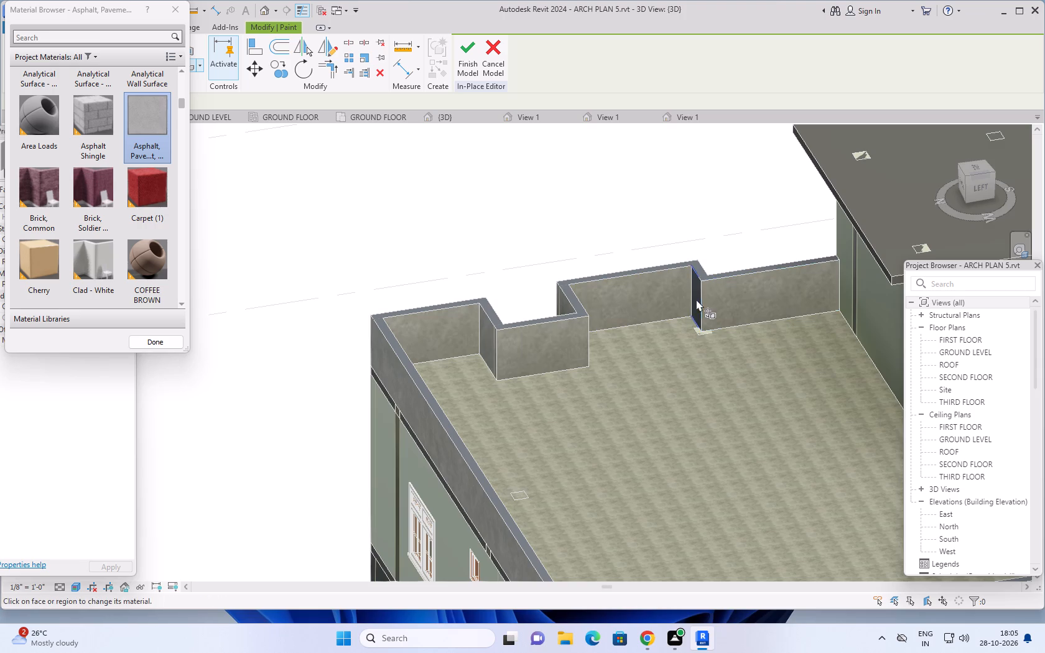
# Paint the rear roof parapet's long inner face with Asphalt, Pavement, Light Grey.
pyautogui.scroll(-6, 731, 353)
pyautogui.moveTo(732, 419); pyautogui.dragTo(586, 441, button='middle')
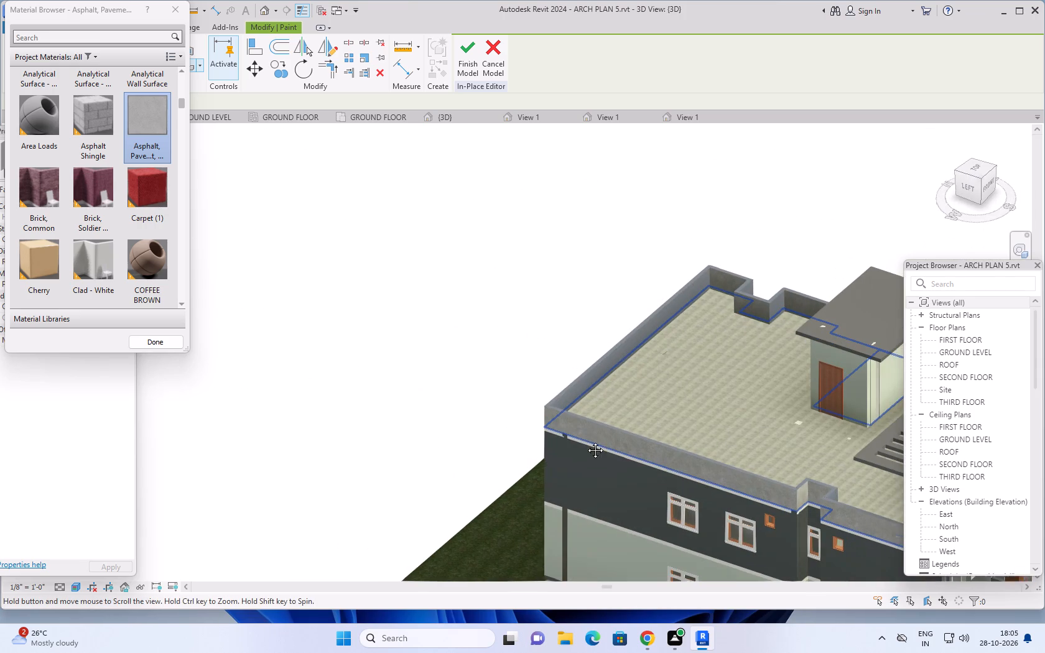
pyautogui.moveTo(586, 441); pyautogui.dragTo(555, 439, button='middle')
pyautogui.click(572, 368)
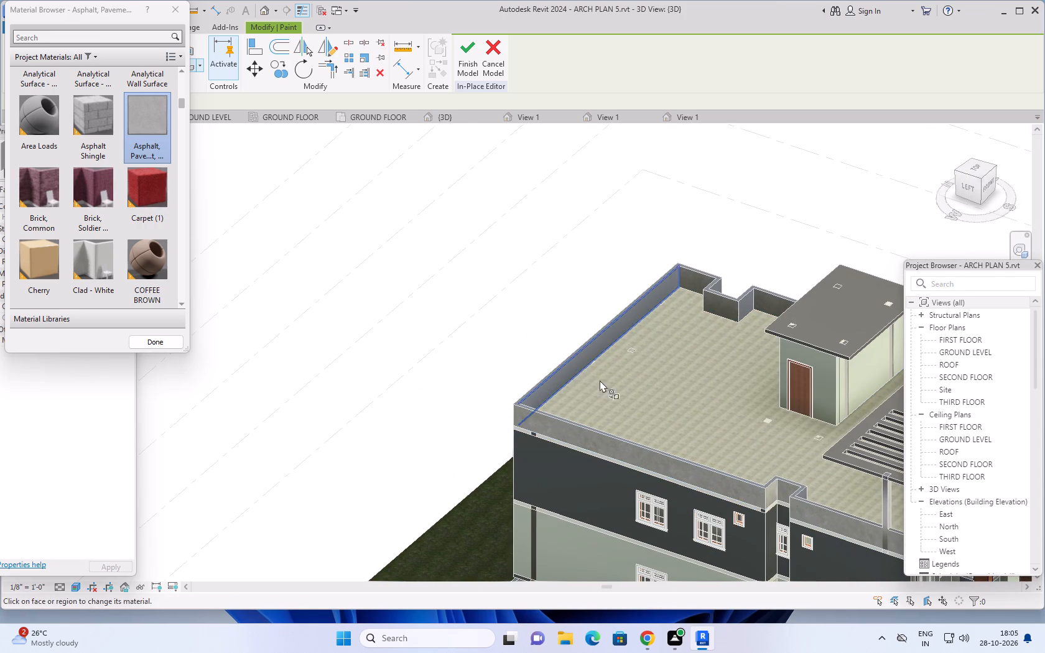
# Paint the east parapet's inner faces between the stair tower and pergola, including the recess returns, with Asphalt, Pavement, Light Grey.
pyautogui.moveTo(689, 394); pyautogui.dragTo(417, 401, button='middle')
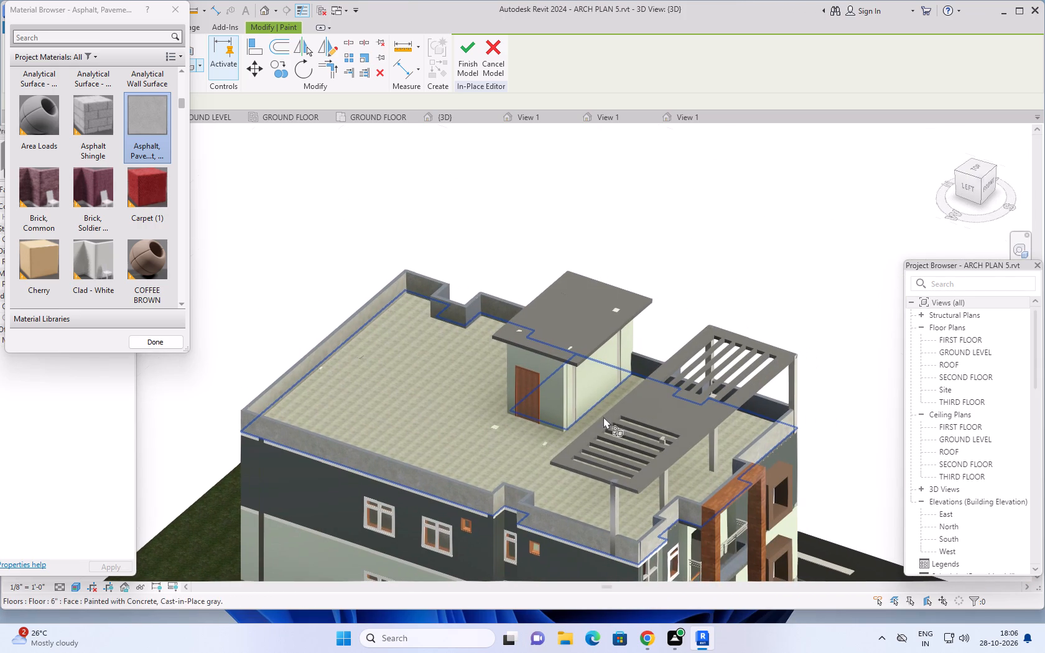
pyautogui.moveTo(738, 410); pyautogui.dragTo(711, 371, button='middle')
pyautogui.scroll(3, 728, 399)
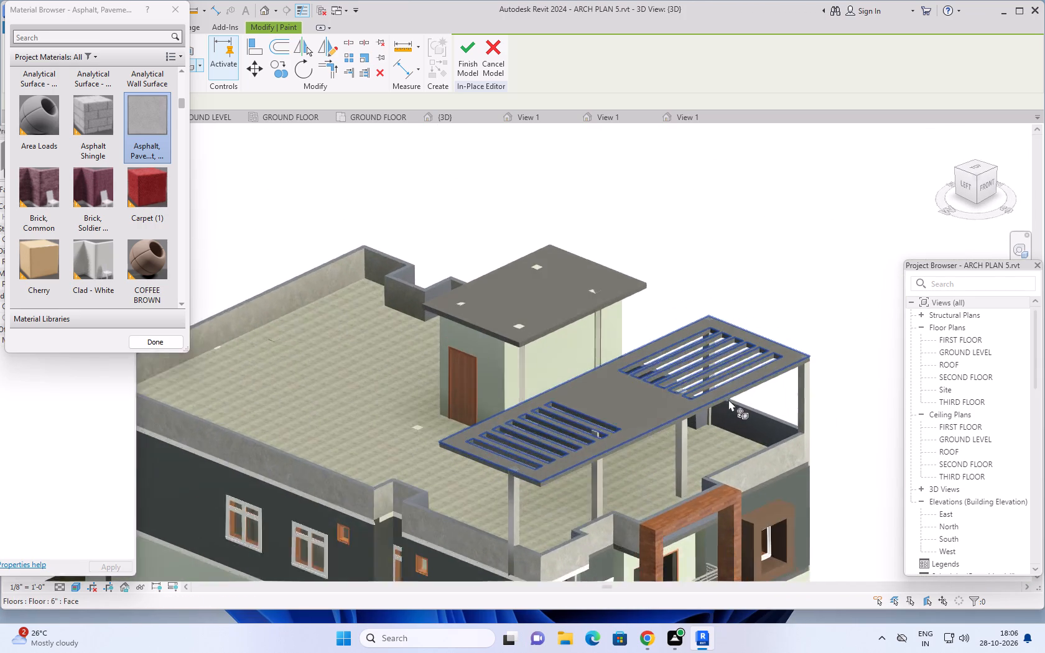
pyautogui.scroll(4, 728, 399)
pyautogui.click(745, 427)
pyautogui.keyDown('shift'); pyautogui.moveTo(707, 447); pyautogui.dragTo(797, 453, button='middle'); pyautogui.keyUp('shift')
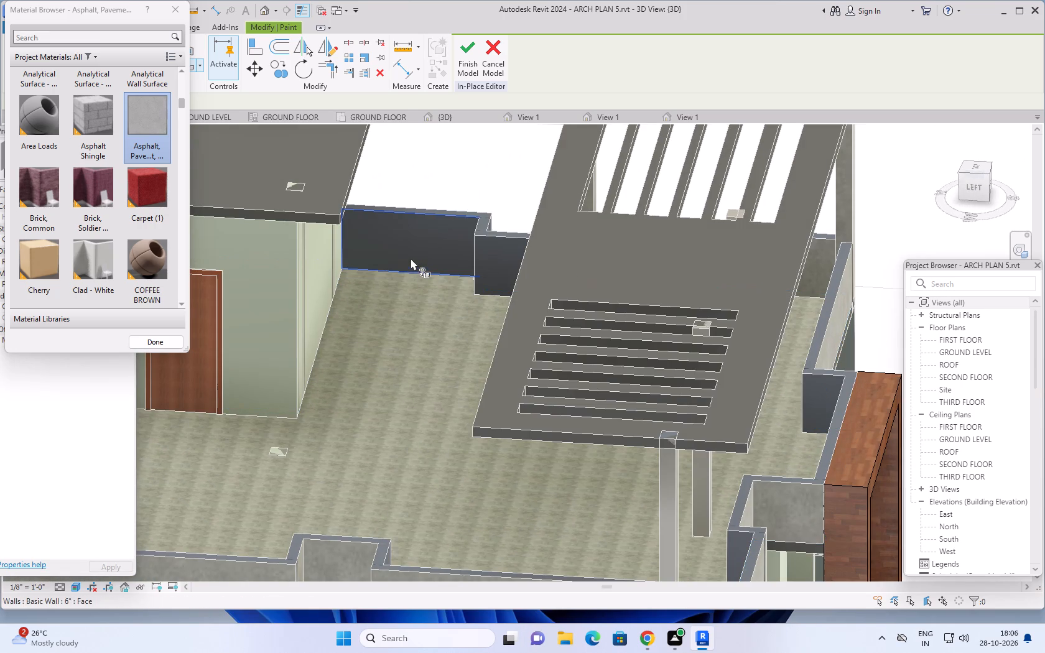
pyautogui.click(411, 258)
pyautogui.click(492, 271)
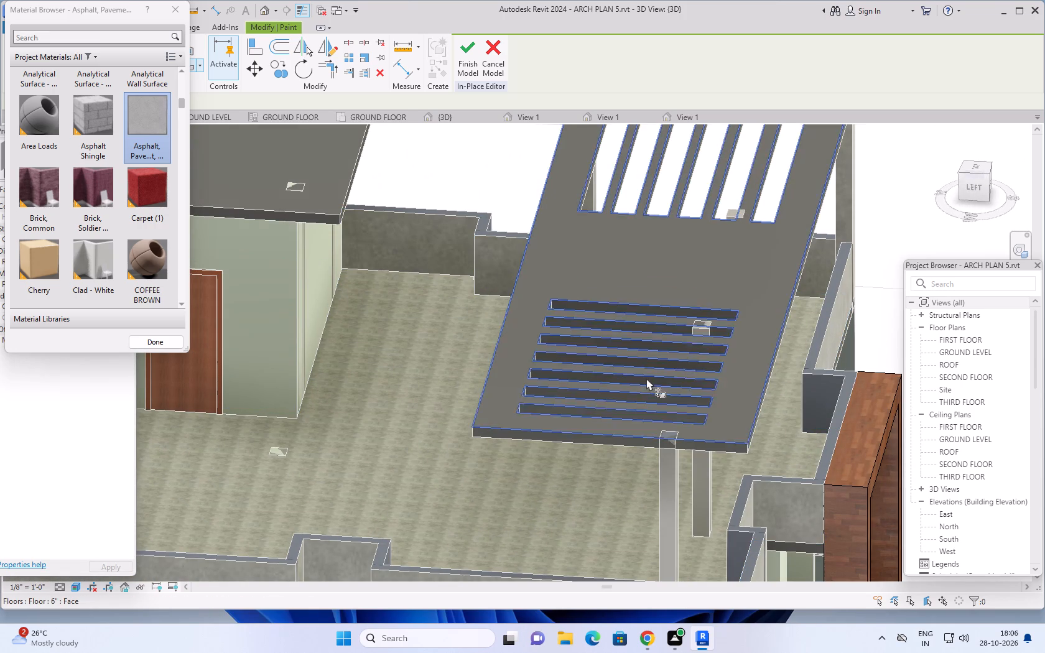
pyautogui.keyDown('shift'); pyautogui.moveTo(724, 475); pyautogui.dragTo(569, 394, button='middle'); pyautogui.keyUp('shift')
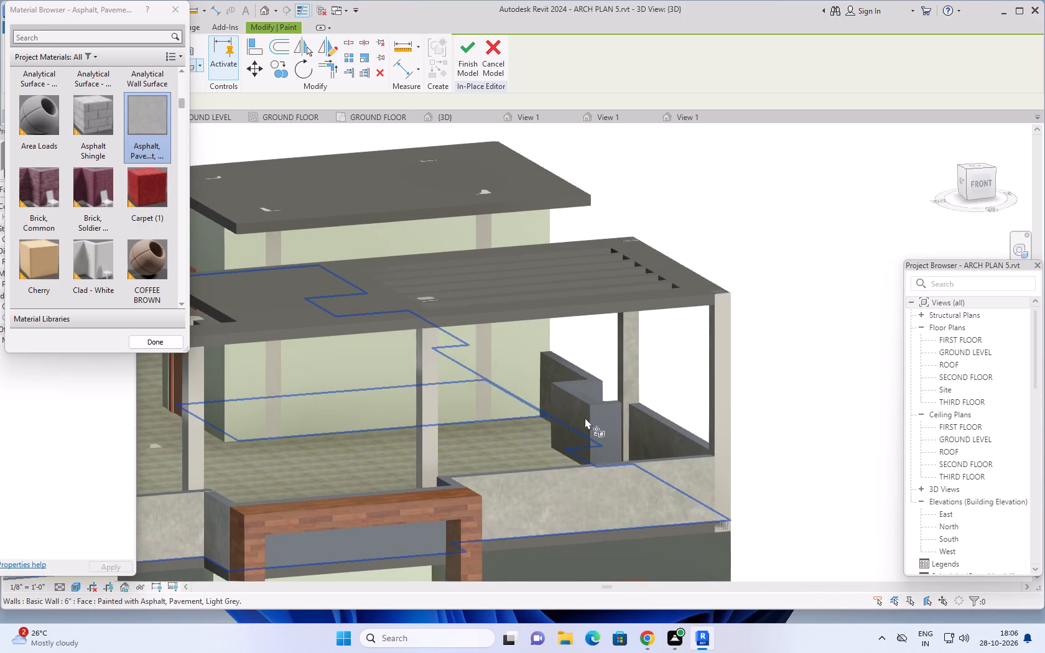
pyautogui.click(605, 426)
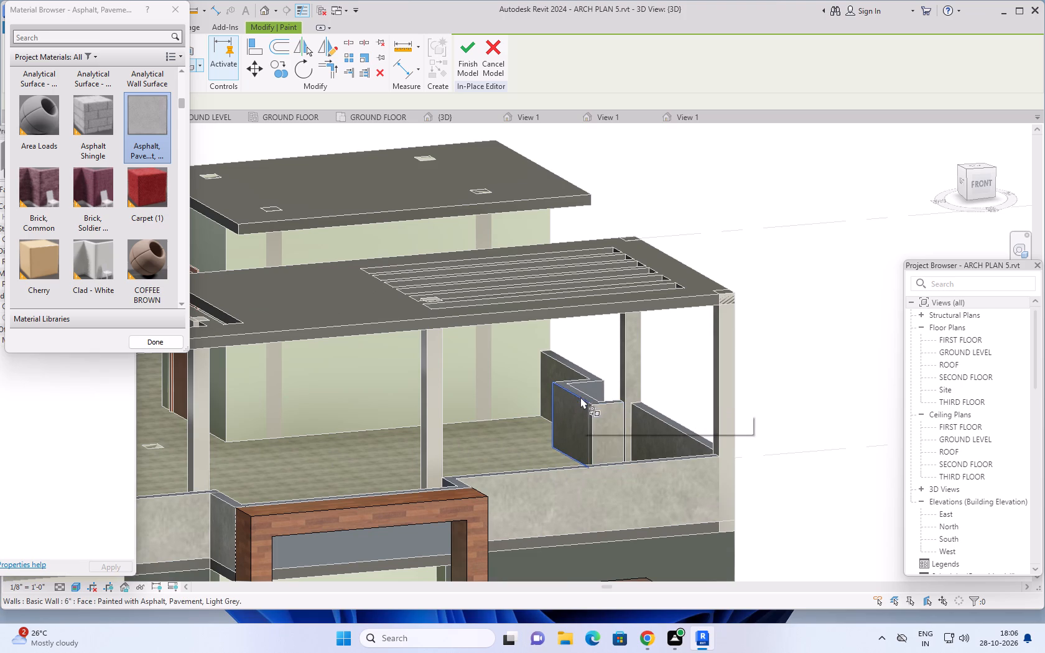
# Paint the top face of the long west roof parapet with Asphalt, Pavement, Light Grey.
pyautogui.scroll(-5, 576, 401)
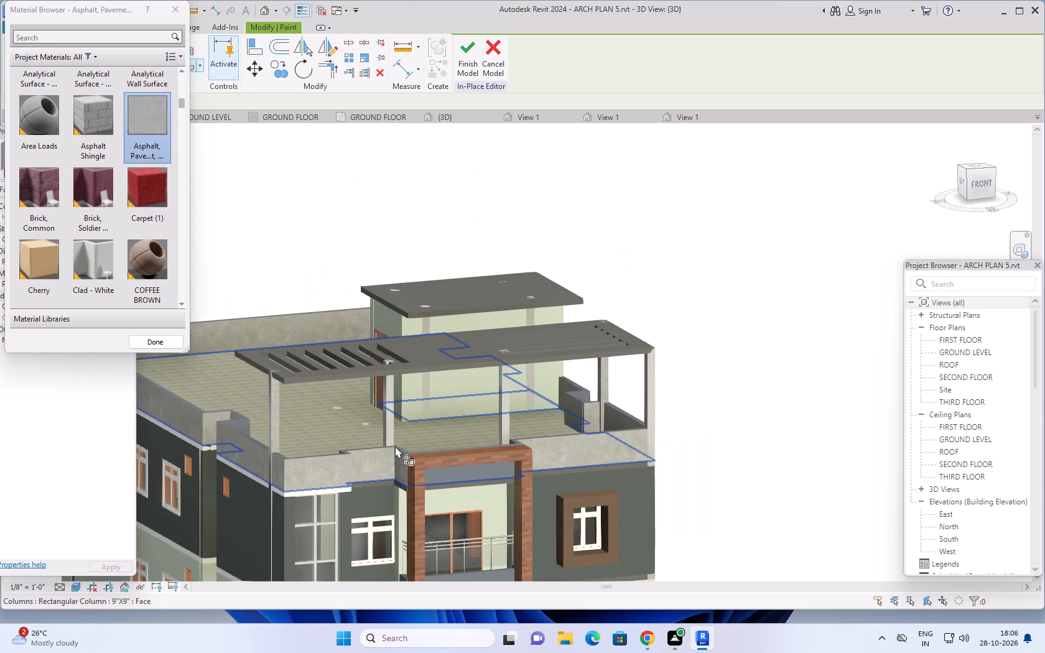
pyautogui.moveTo(232, 396); pyautogui.dragTo(391, 449, button='middle')
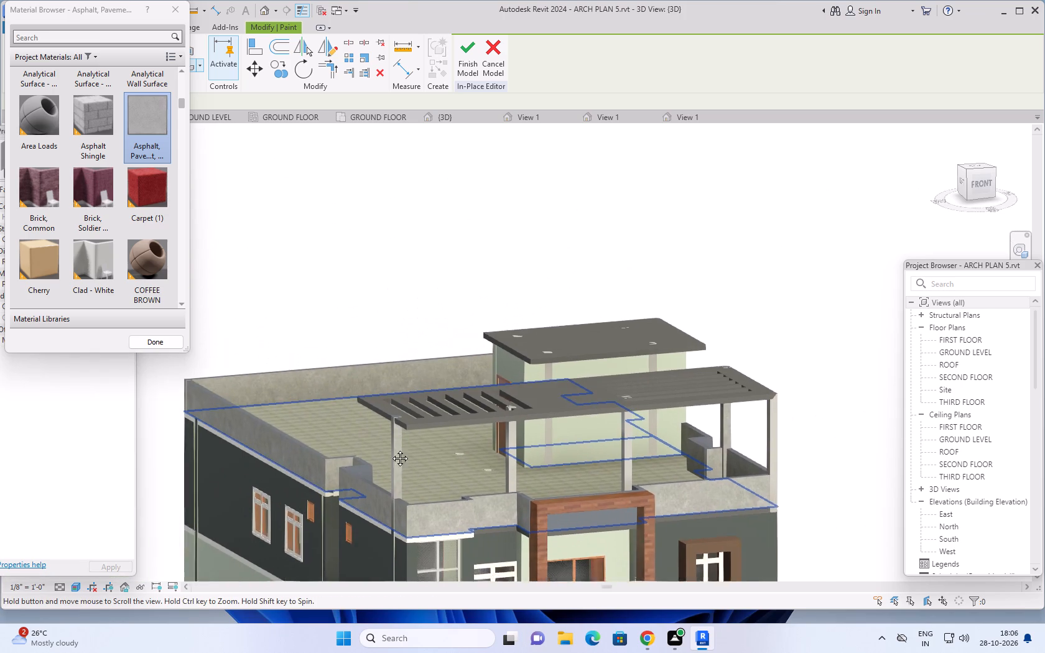
pyautogui.moveTo(391, 449); pyautogui.dragTo(407, 451, button='middle')
pyautogui.keyDown('shift'); pyautogui.moveTo(371, 410); pyautogui.dragTo(374, 531, button='middle'); pyautogui.keyUp('shift')
pyautogui.keyDown('shift'); pyautogui.moveTo(362, 407); pyautogui.dragTo(370, 490, button='middle'); pyautogui.keyUp('shift')
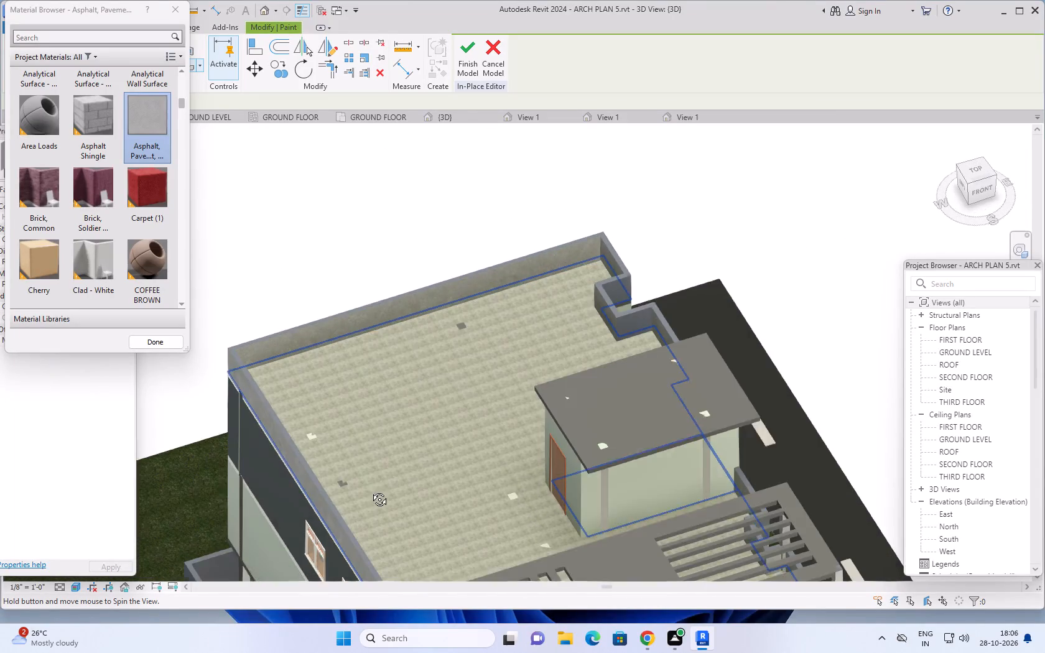
pyautogui.keyDown('shift'); pyautogui.moveTo(370, 490); pyautogui.dragTo(373, 516, button='middle'); pyautogui.keyUp('shift')
pyautogui.scroll(5, 292, 500)
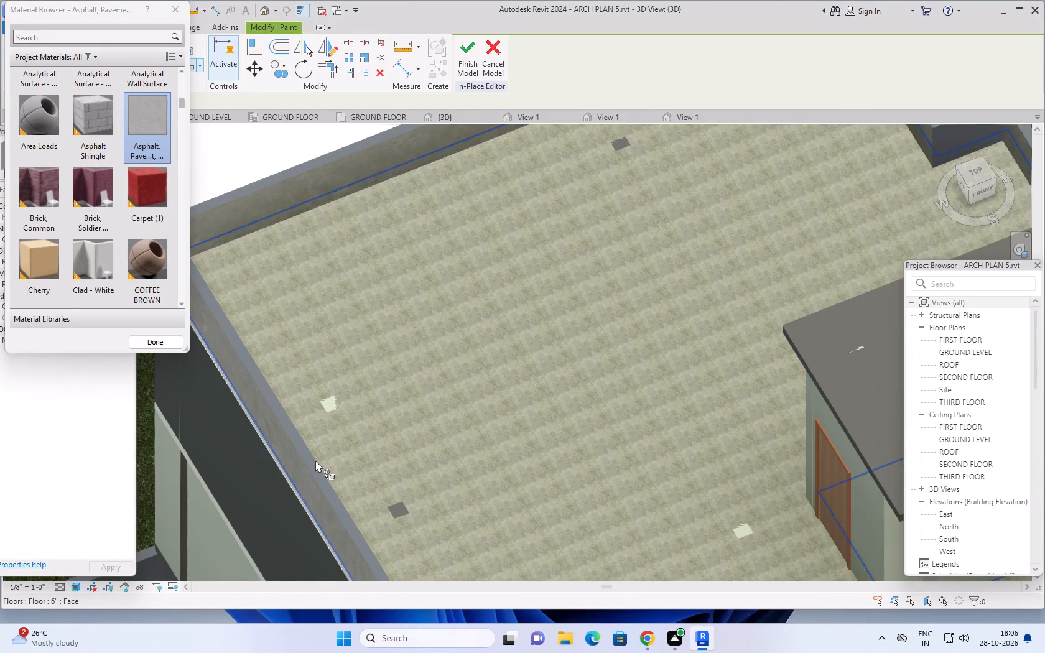
pyautogui.keyDown('shift'); pyautogui.moveTo(365, 450); pyautogui.dragTo(352, 463, button='middle'); pyautogui.keyUp('shift')
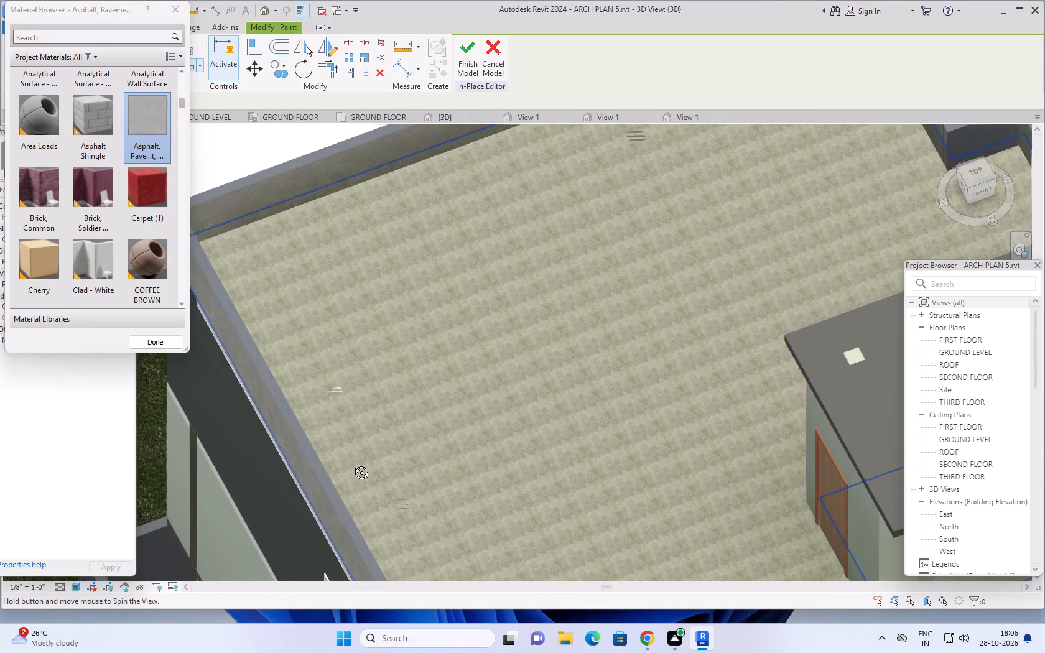
pyautogui.keyDown('shift'); pyautogui.moveTo(352, 463); pyautogui.dragTo(323, 483, button='middle'); pyautogui.keyUp('shift')
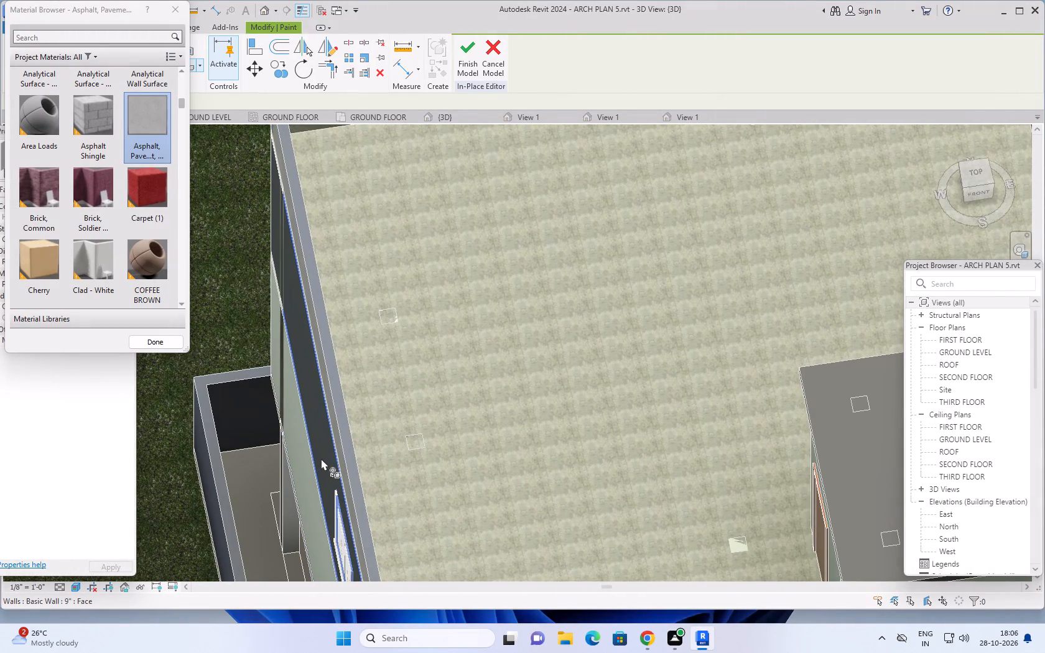
pyautogui.scroll(2, 345, 443)
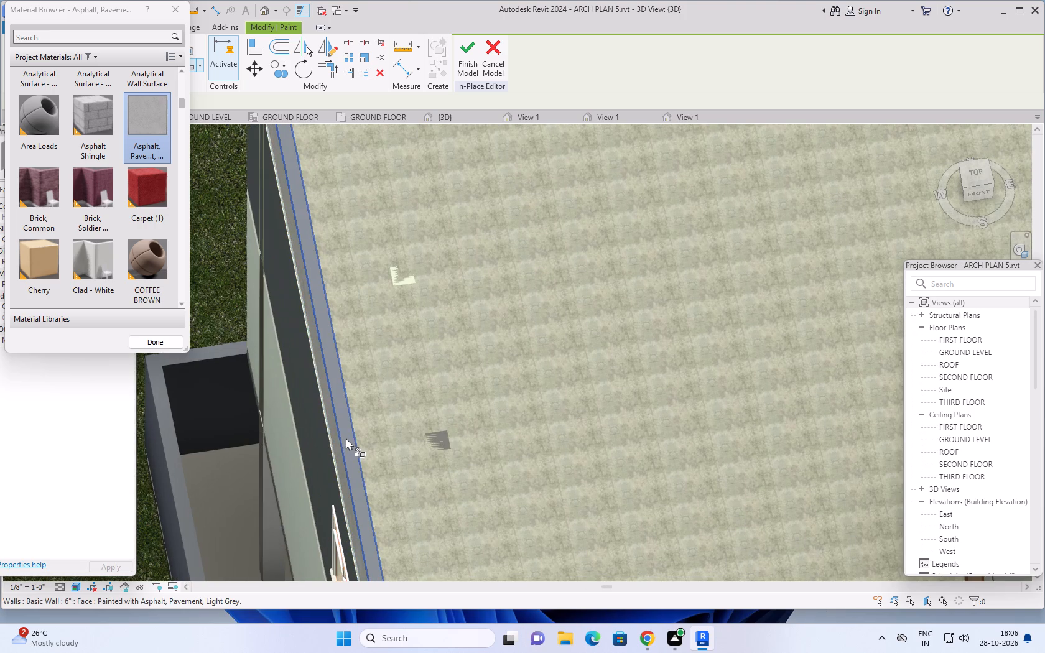
pyautogui.click(346, 437)
# Paint the top face of the long rear roof parapet with Asphalt, Pavement, Light Grey.
pyautogui.scroll(-7, 406, 428)
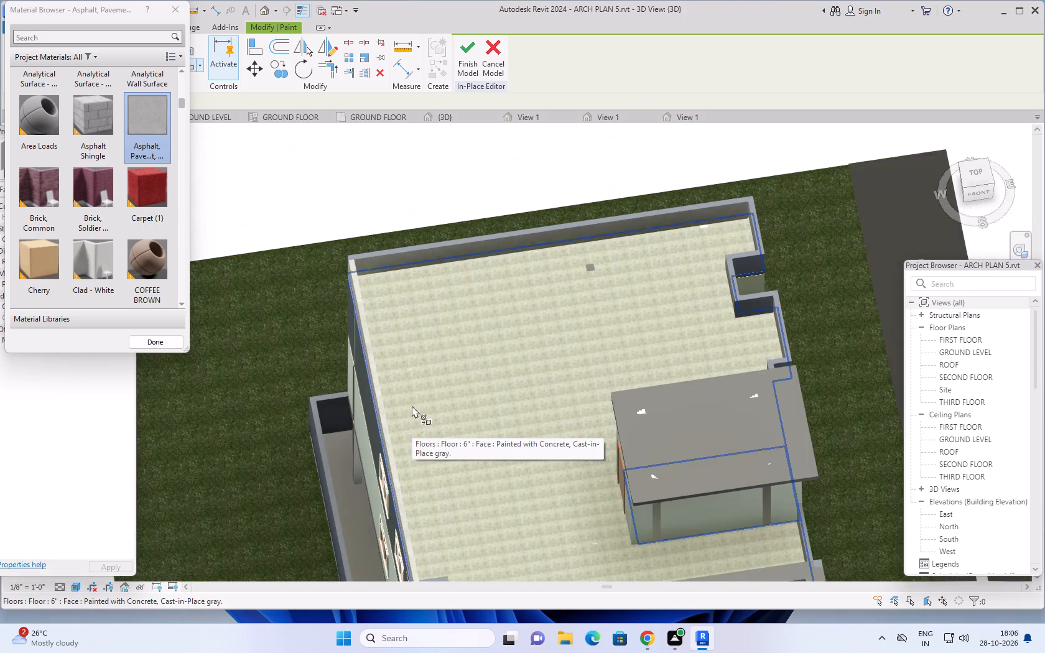
pyautogui.moveTo(412, 407); pyautogui.dragTo(390, 554, button='middle')
pyautogui.scroll(3, 361, 404)
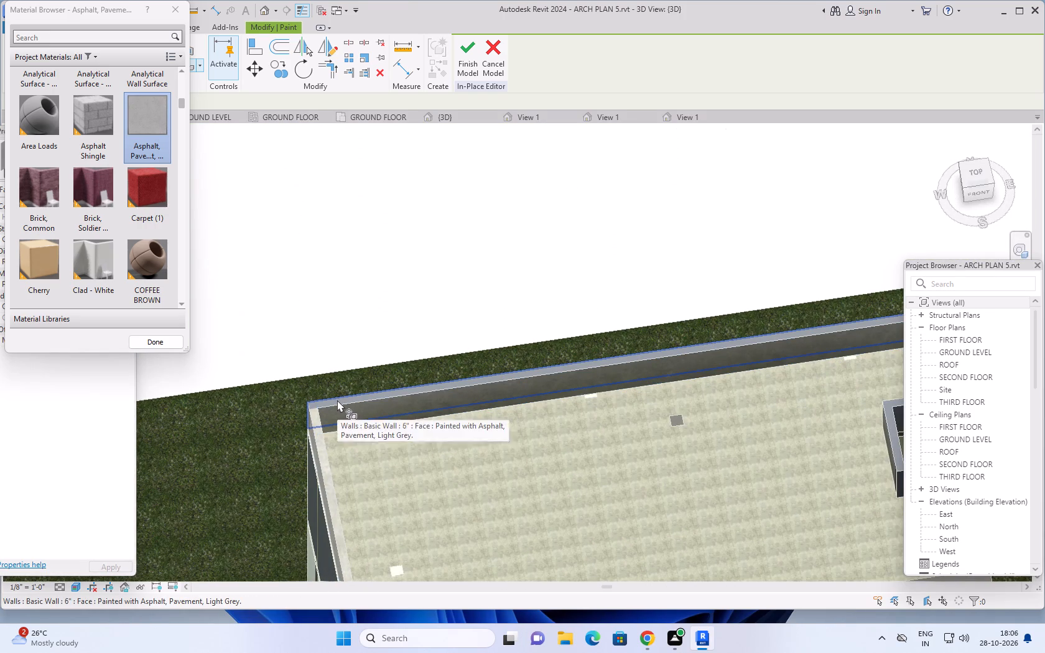
pyautogui.moveTo(337, 404); pyautogui.dragTo(374, 516, button='middle')
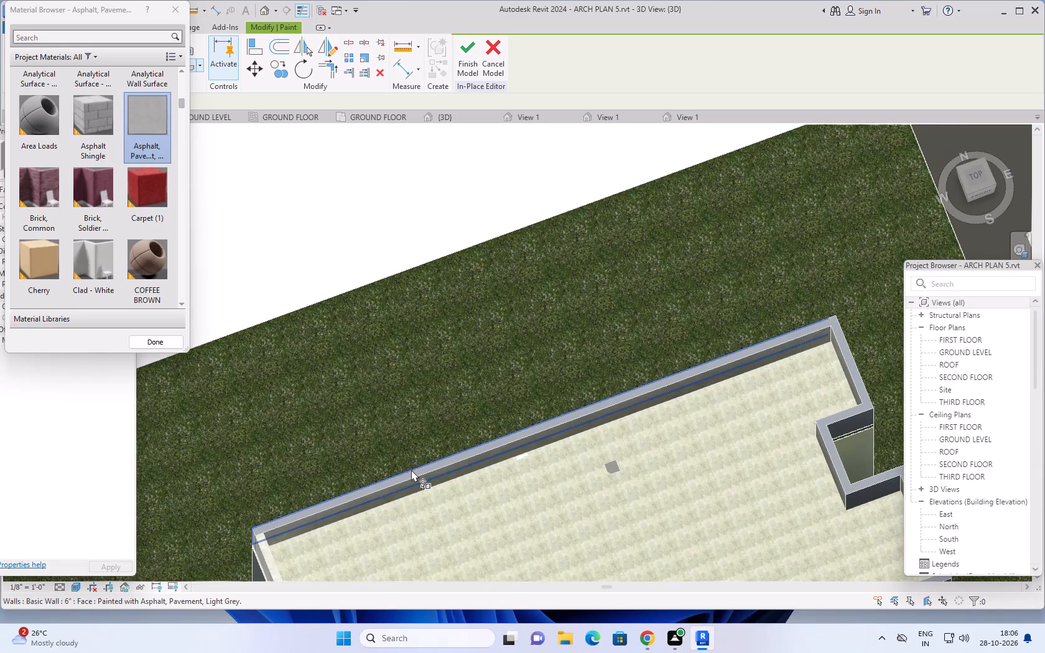
pyautogui.scroll(5, 411, 473)
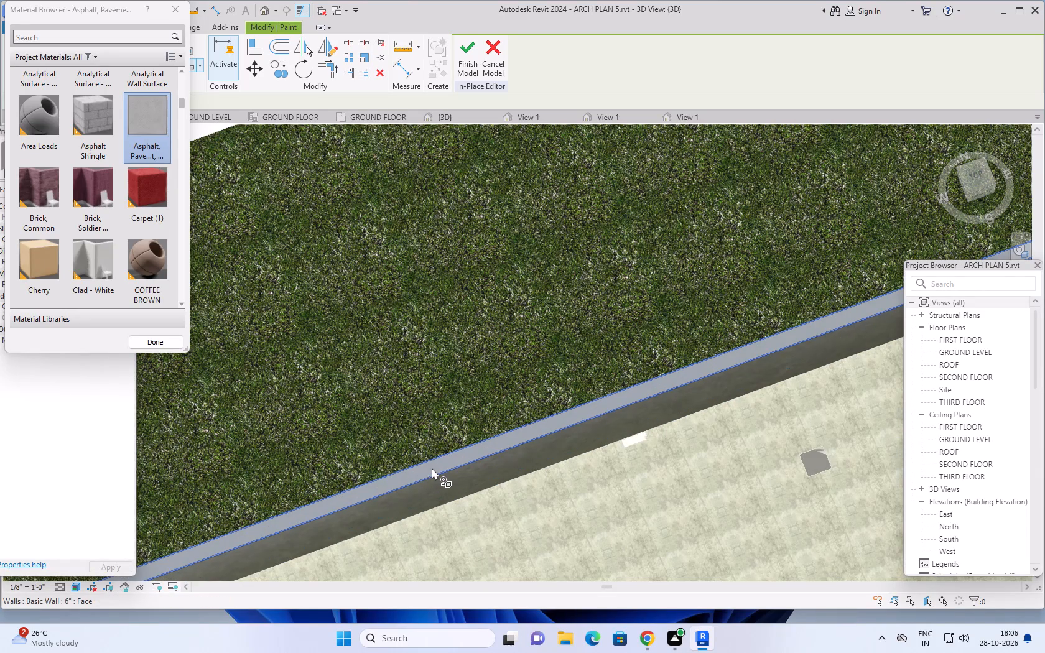
pyautogui.click(432, 468)
# Paint the east parapet's top faces from the rear corner along the recess's rear return and inset wall with Asphalt, Pavement, Light Grey.
pyautogui.scroll(-9, 571, 473)
pyautogui.moveTo(625, 475); pyautogui.dragTo(369, 464, button='middle')
pyautogui.scroll(3, 522, 380)
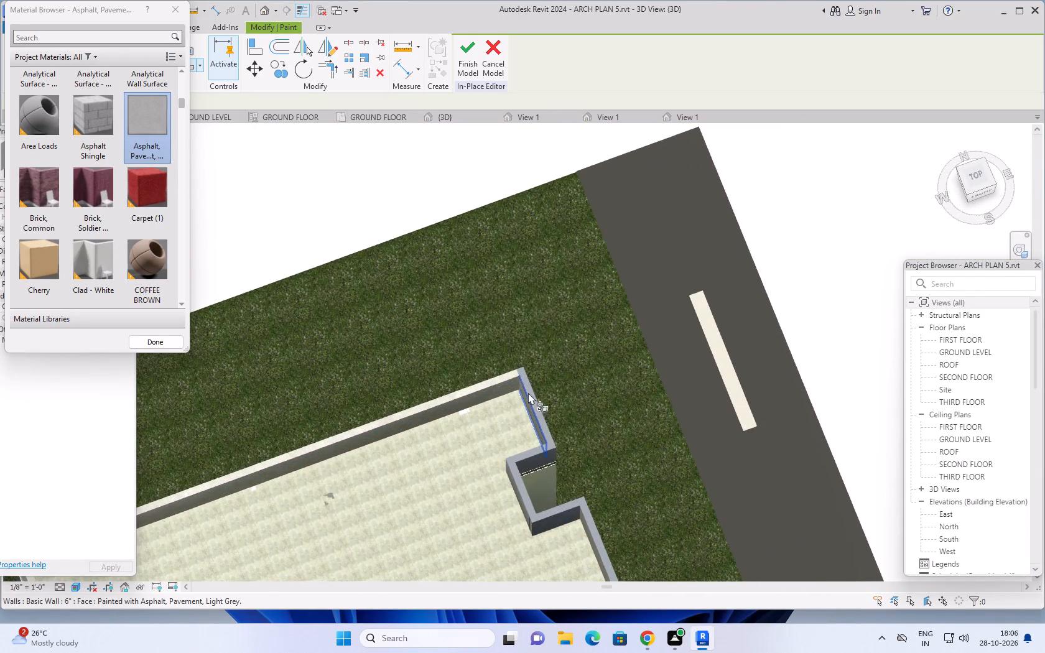
pyautogui.scroll(9, 533, 394)
pyautogui.click(534, 407)
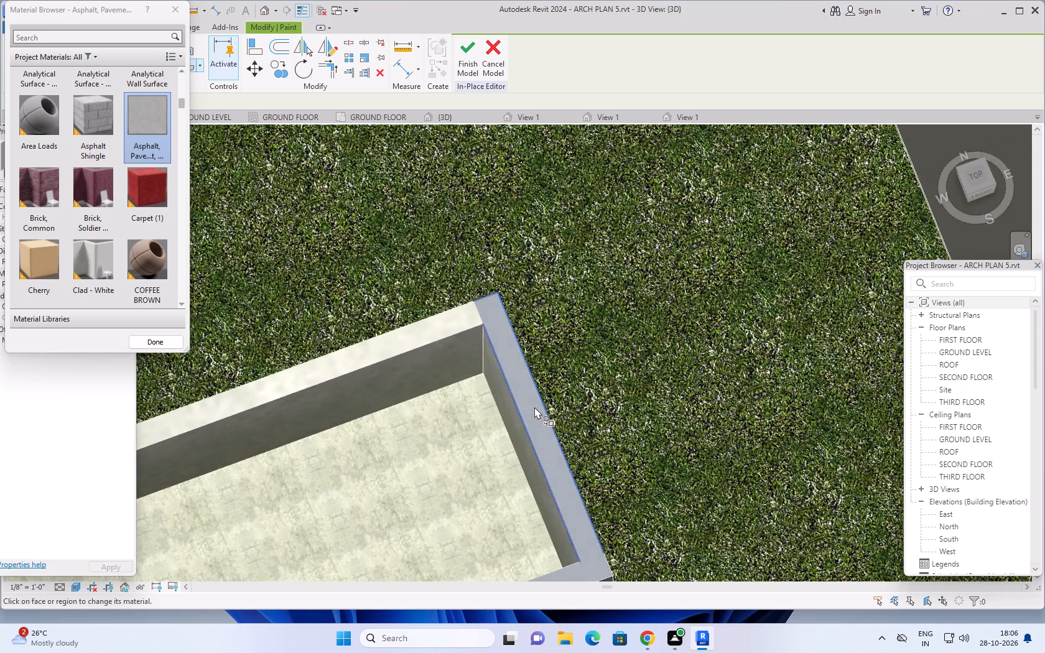
pyautogui.scroll(-2, 543, 431)
pyautogui.moveTo(543, 432); pyautogui.dragTo(525, 330, button='middle')
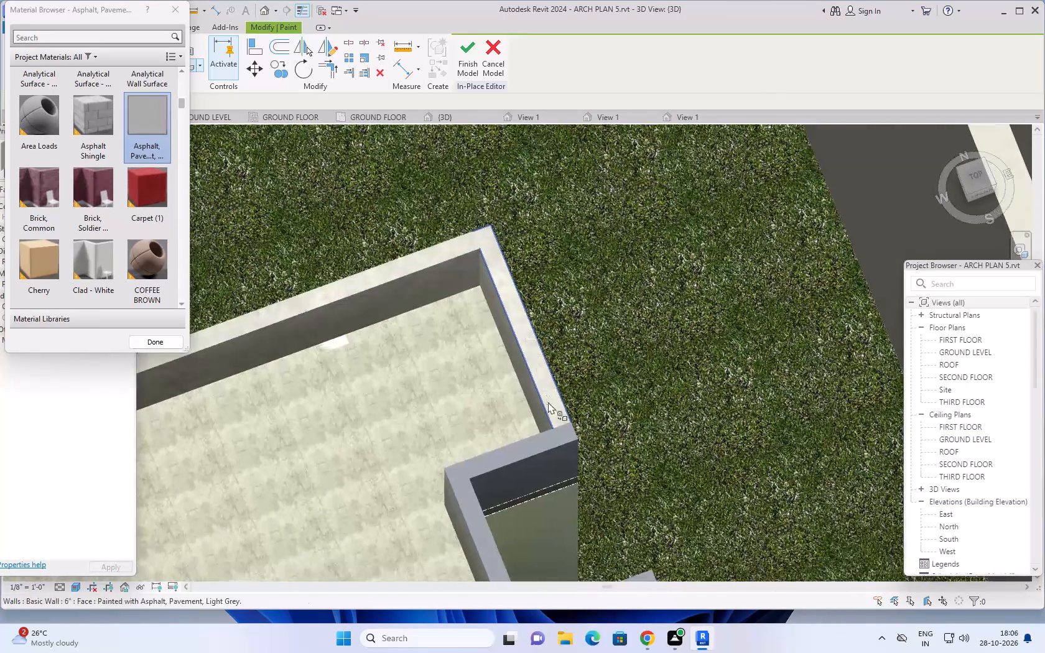
pyautogui.click(545, 439)
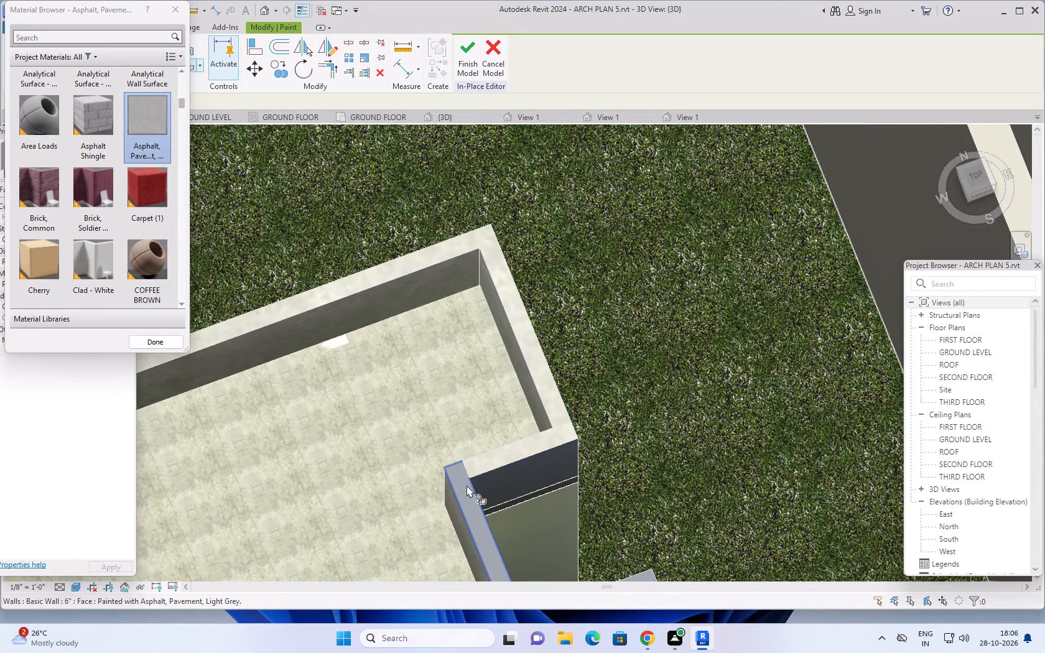
pyautogui.click(467, 489)
# Paint the top faces of the recess's front return and the adjoining east parapet section with Asphalt, Pavement, Light Grey.
pyautogui.scroll(-6, 470, 445)
pyautogui.moveTo(463, 466); pyautogui.dragTo(445, 448, button='middle')
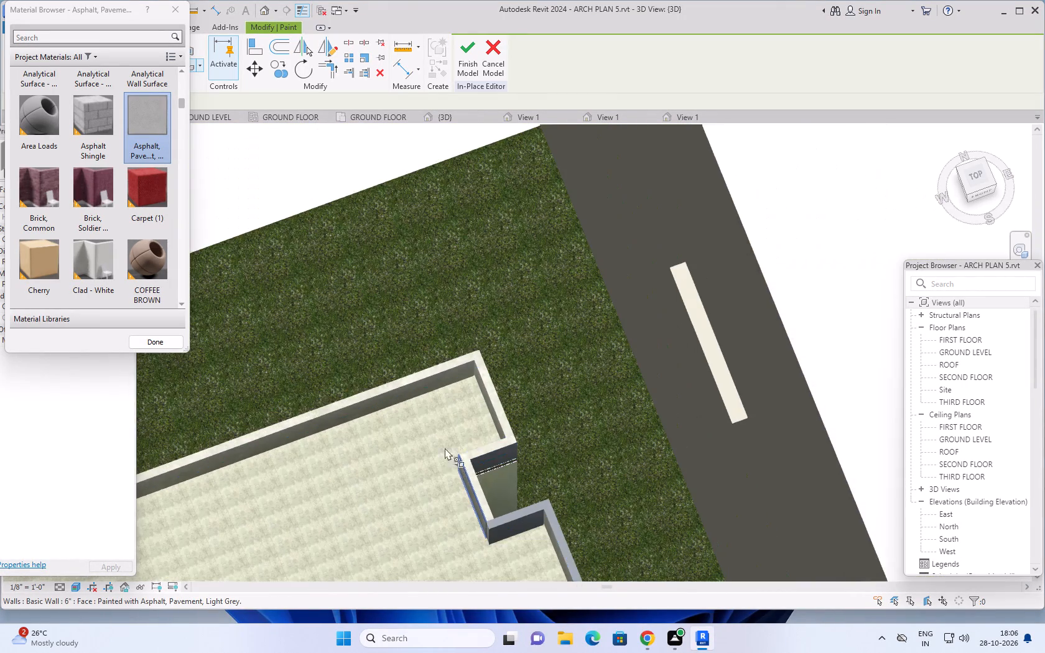
pyautogui.moveTo(445, 448); pyautogui.dragTo(409, 392, button='middle')
pyautogui.scroll(8, 463, 455)
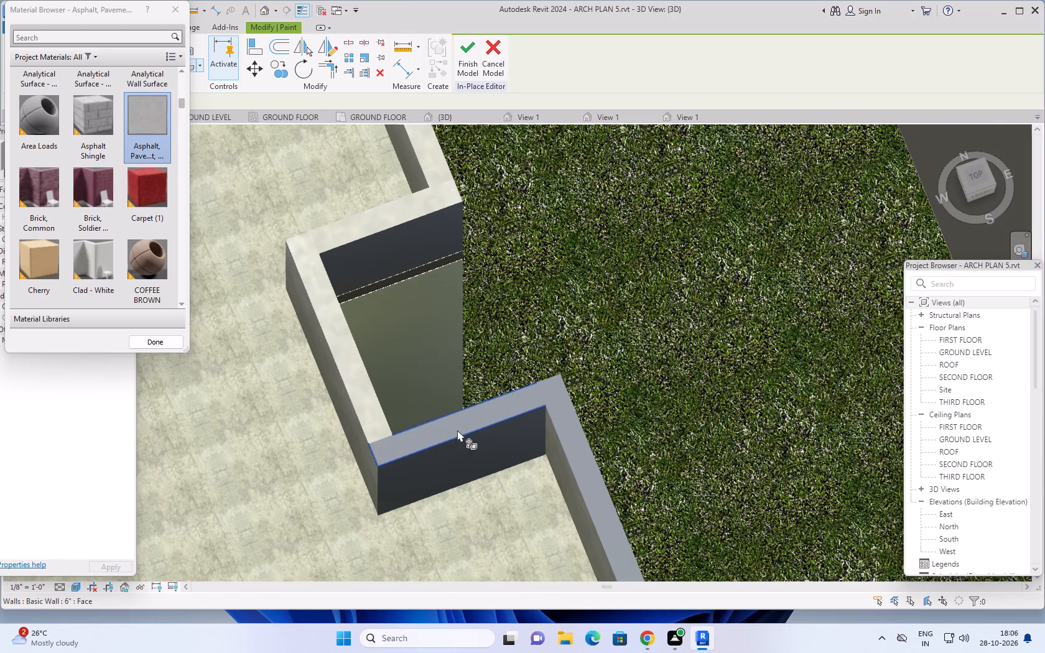
pyautogui.click(465, 425)
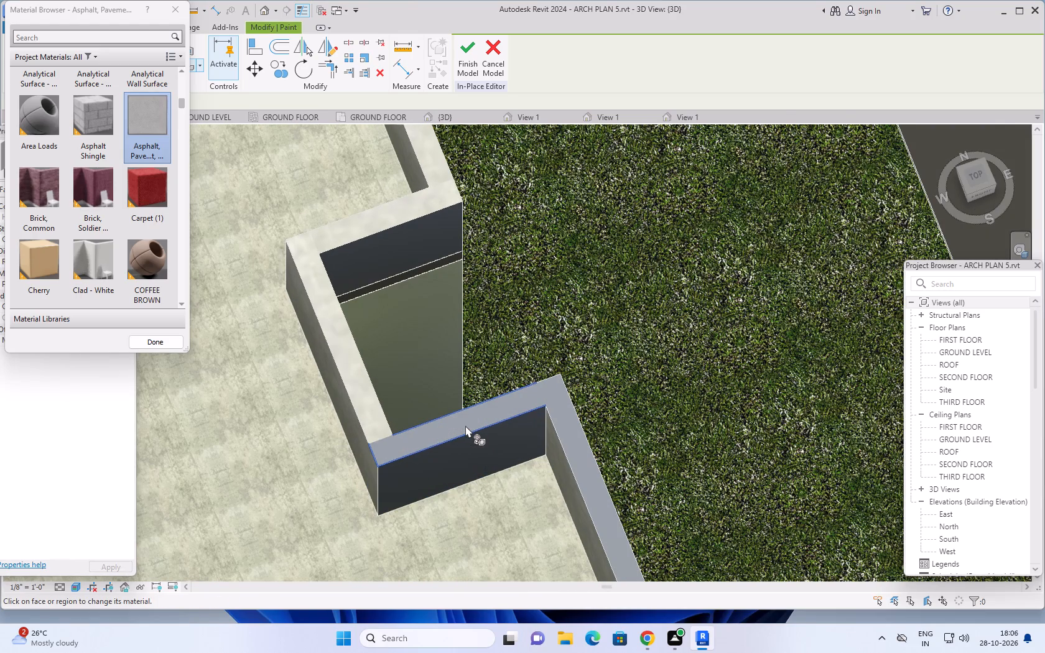
pyautogui.click(567, 404)
# Paint the front-facing vertical faces of the rear east recess's two returns with Asphalt, Pavement, Light Grey.
pyautogui.scroll(-4, 533, 449)
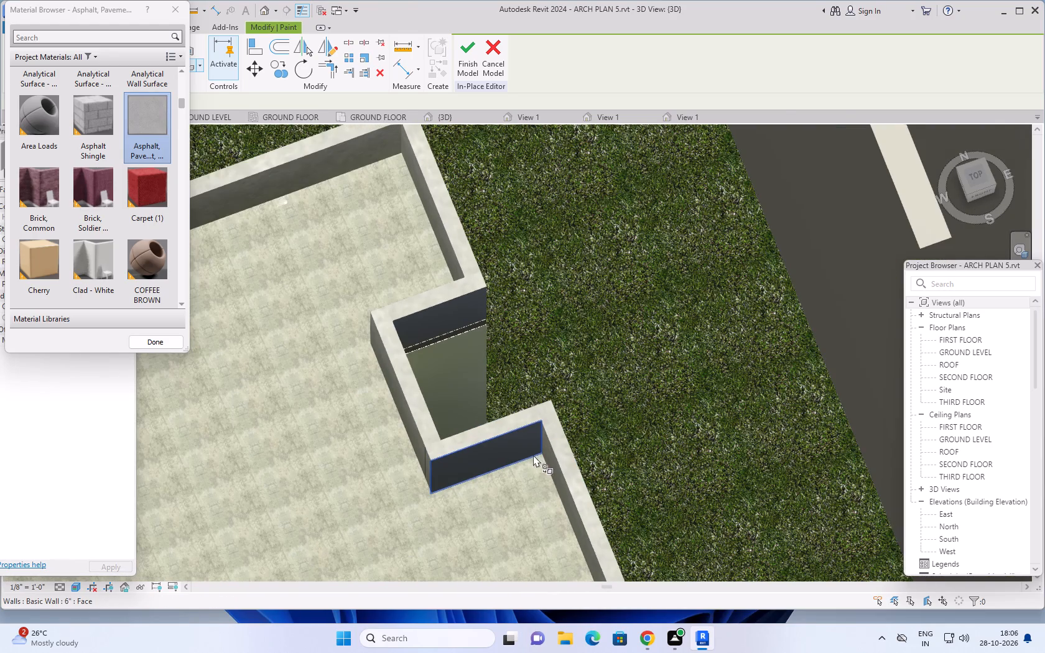
pyautogui.scroll(-4, 533, 455)
pyautogui.scroll(5, 499, 470)
pyautogui.click(500, 470)
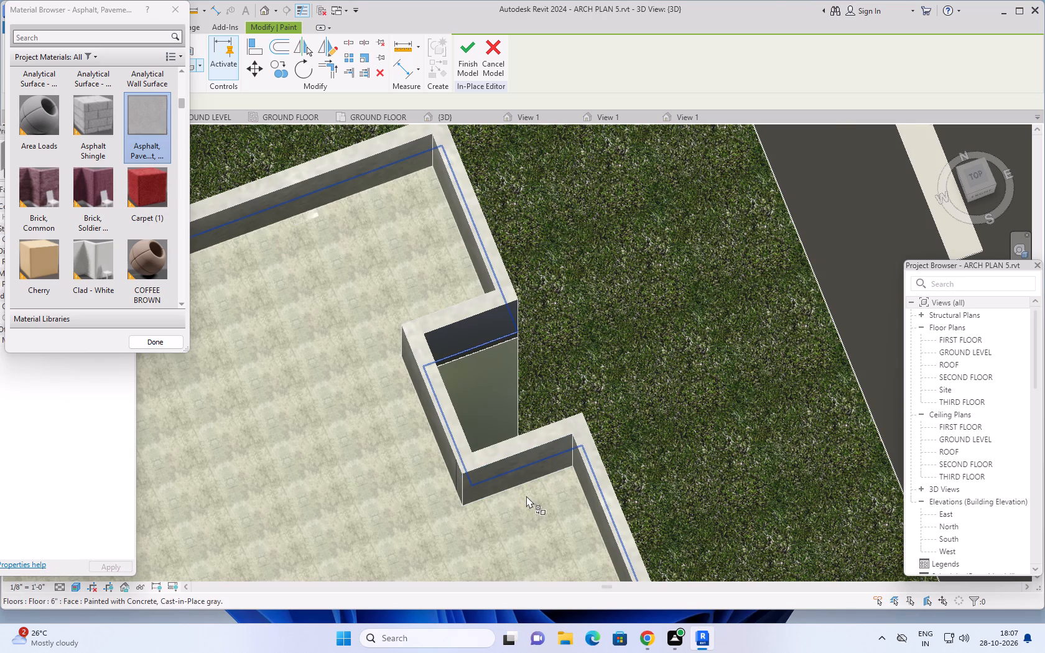
pyautogui.click(471, 330)
# Paint the top faces of the small parapet recess behind the stair tower with Asphalt, Pavement, Light Grey.
pyautogui.scroll(-1, 452, 527)
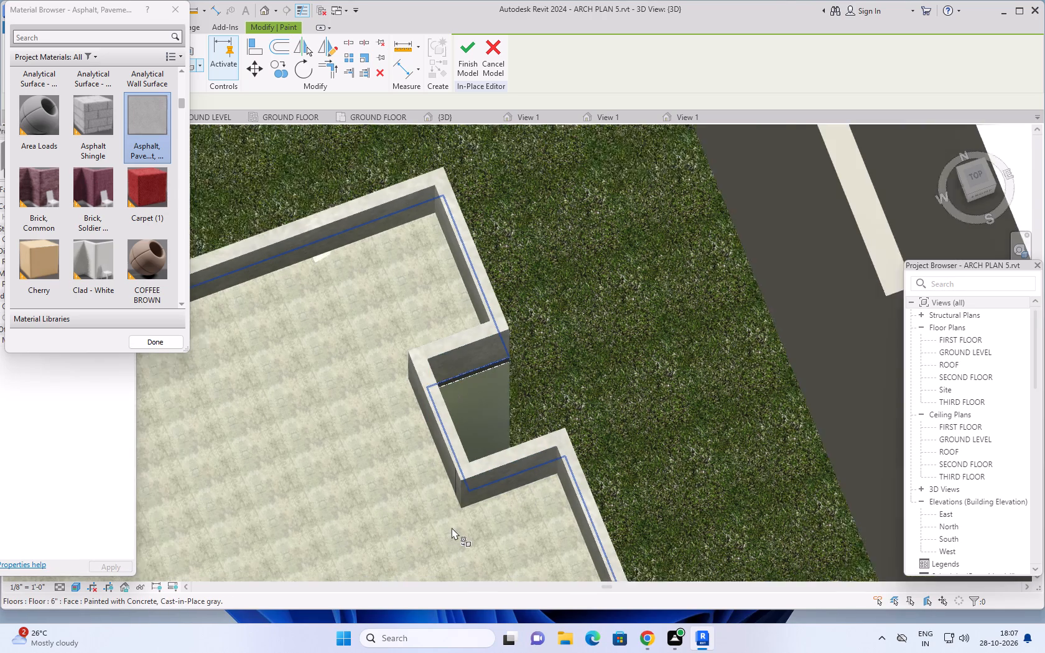
pyautogui.scroll(-1, 452, 527)
pyautogui.moveTo(464, 525); pyautogui.dragTo(370, 314, button='middle')
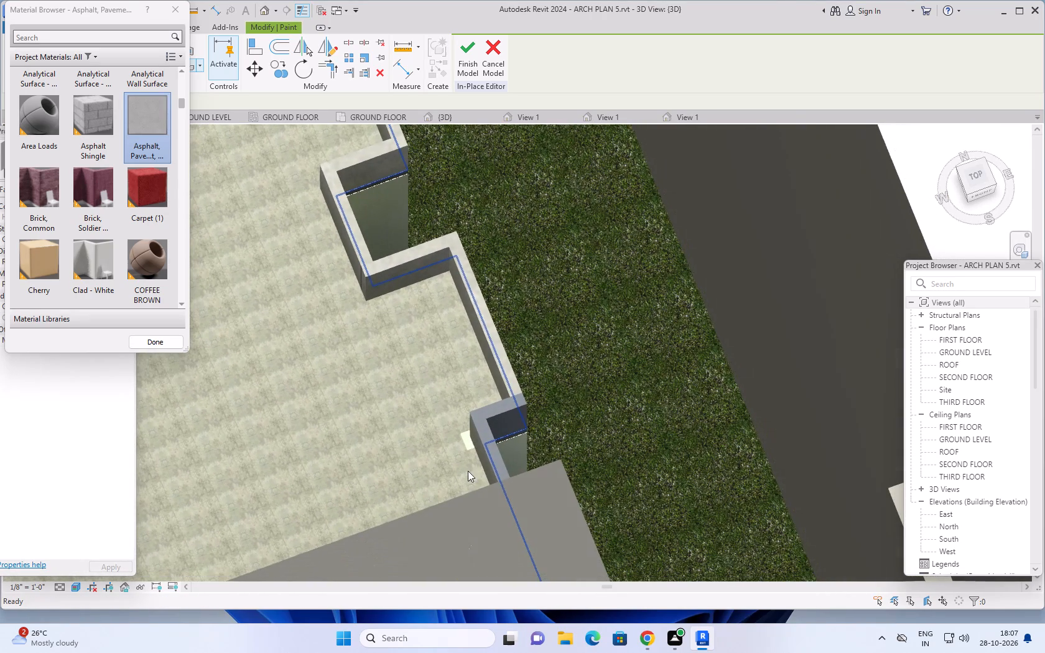
pyautogui.click(495, 450)
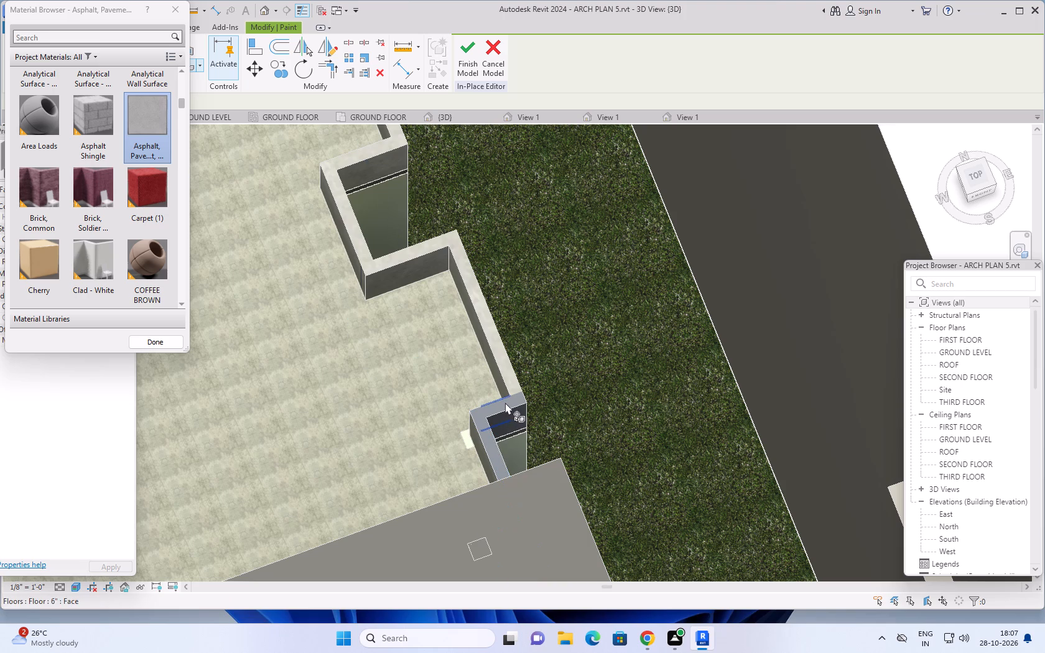
pyautogui.click(506, 403)
pyautogui.click(482, 425)
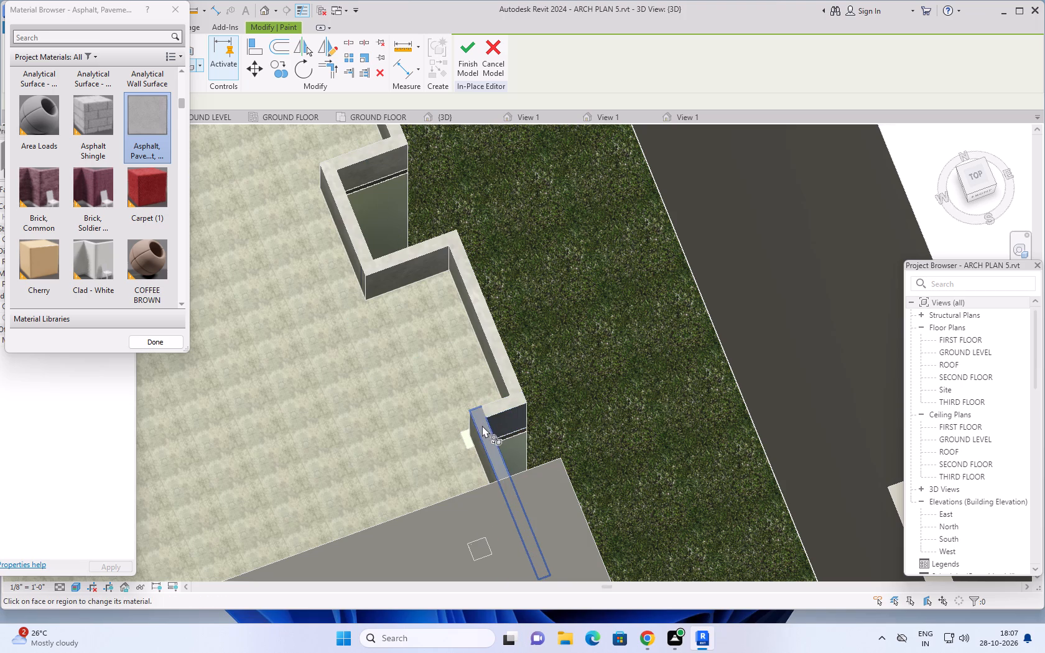
# Paint the east parapet's top faces from the stair tower to the pergola, including the recess return, with Asphalt, Pavement, Light Grey.
pyautogui.scroll(-5, 425, 410)
pyautogui.moveTo(409, 425); pyautogui.dragTo(362, 307, button='middle')
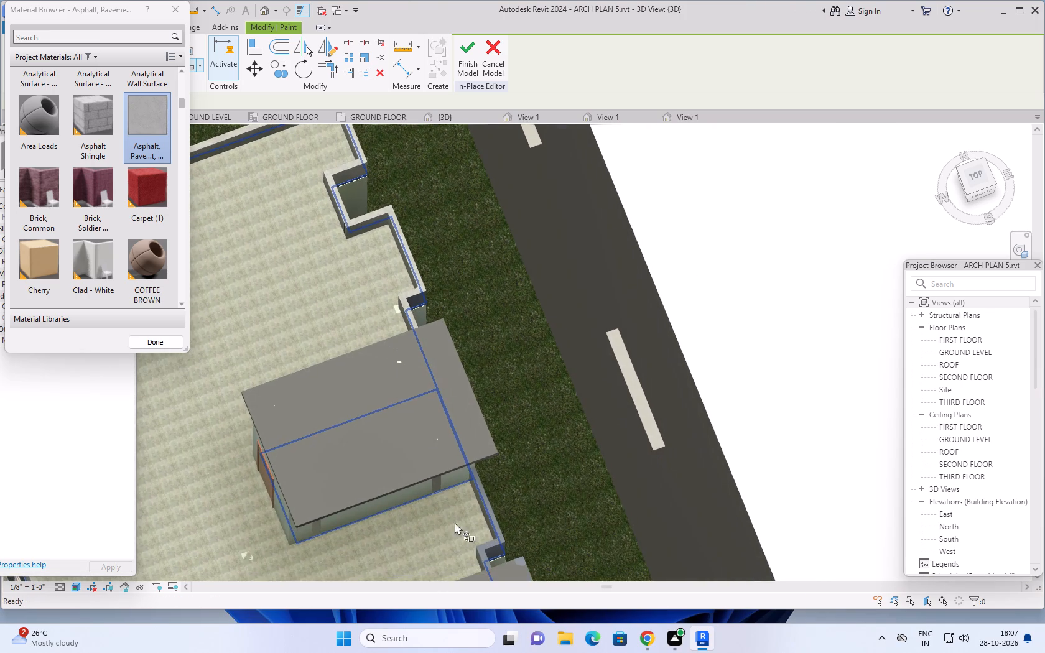
pyautogui.scroll(5, 495, 540)
pyautogui.click(484, 498)
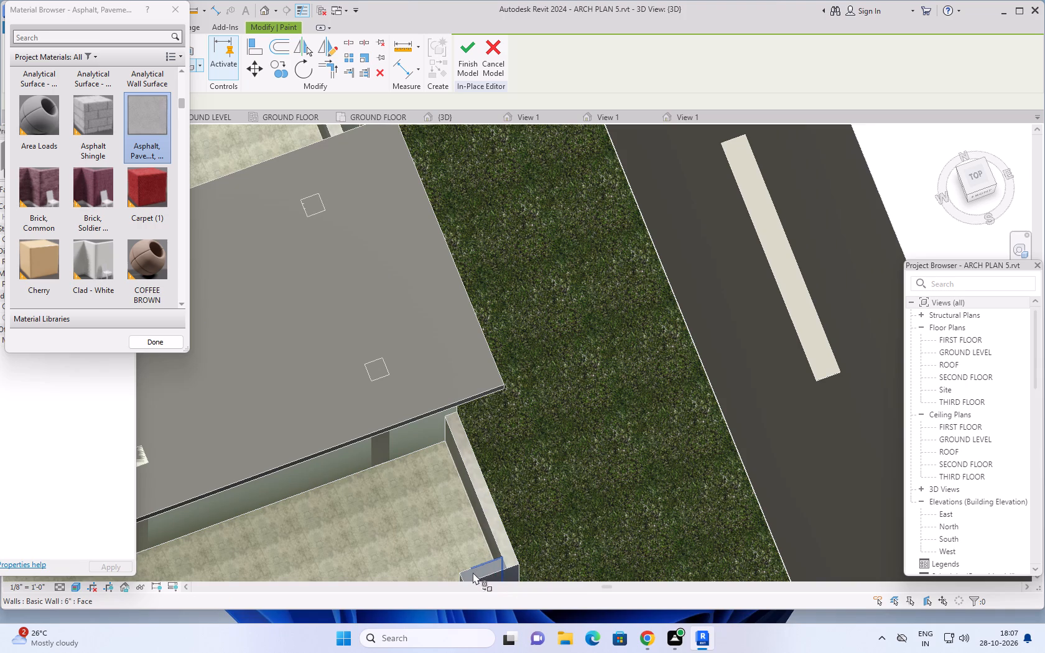
pyautogui.moveTo(463, 542); pyautogui.dragTo(426, 440, button='middle')
pyautogui.scroll(4, 432, 478)
pyautogui.click(432, 484)
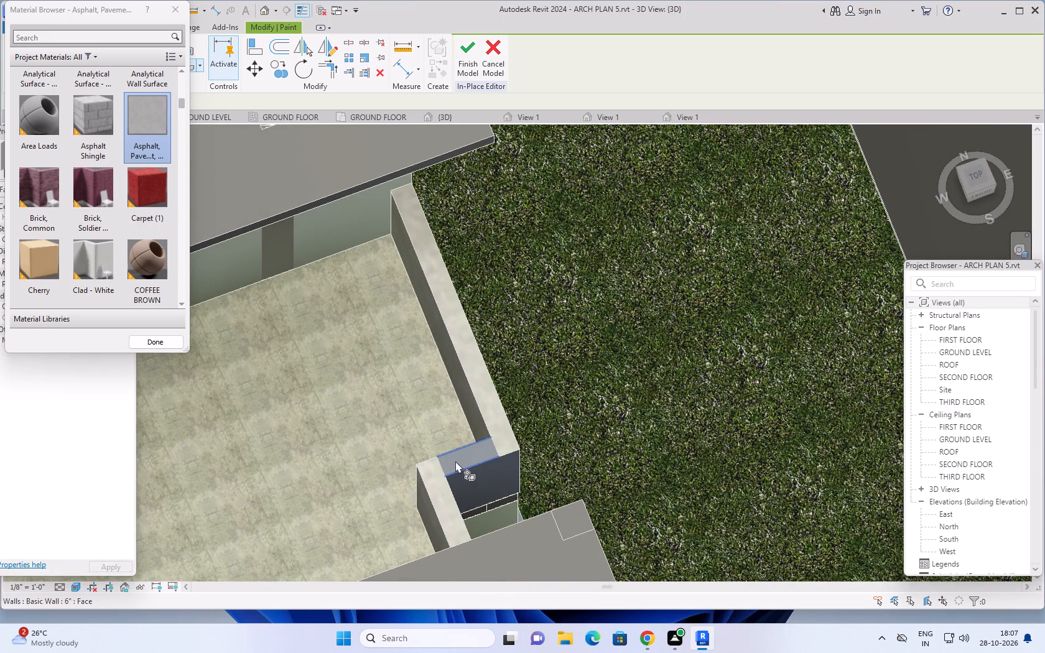
pyautogui.click(455, 461)
# Paint the top faces of the front parapet's east section and the adjoining east parapet under the pergola with Asphalt, Pavement, Light Grey.
pyautogui.scroll(-10, 412, 483)
pyautogui.moveTo(380, 483); pyautogui.dragTo(426, 321, button='middle')
pyautogui.scroll(6, 483, 487)
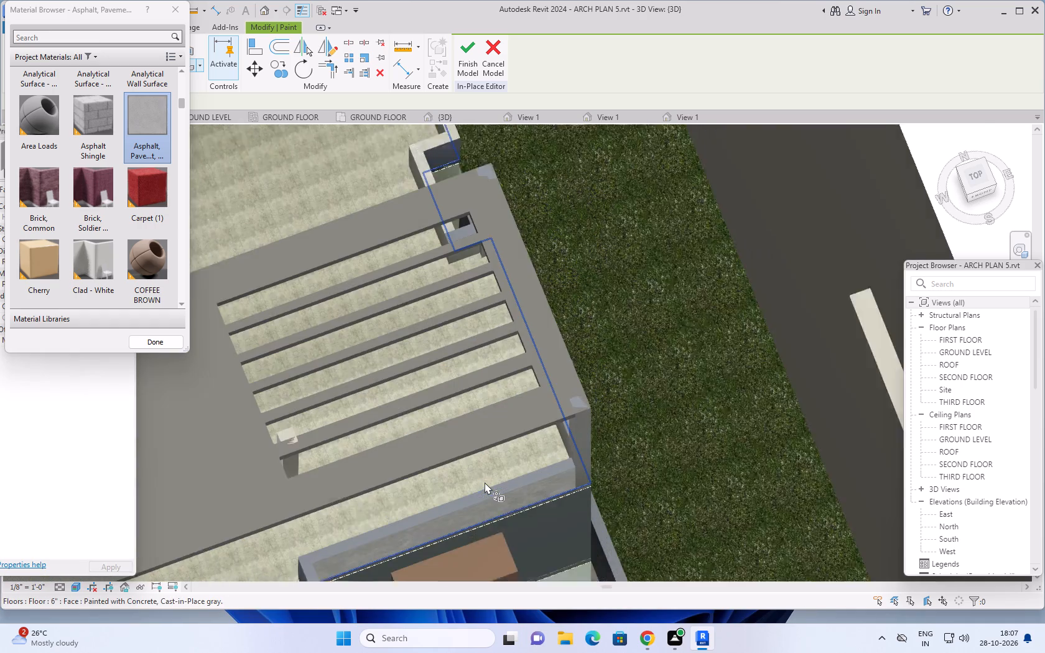
pyautogui.scroll(5, 485, 482)
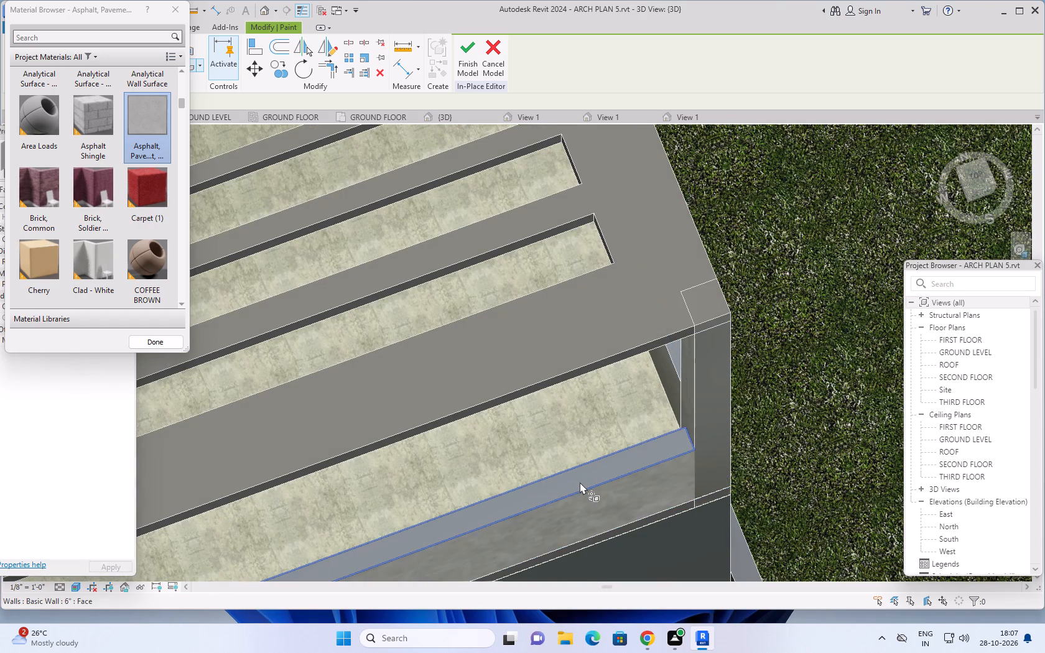
pyautogui.click(580, 482)
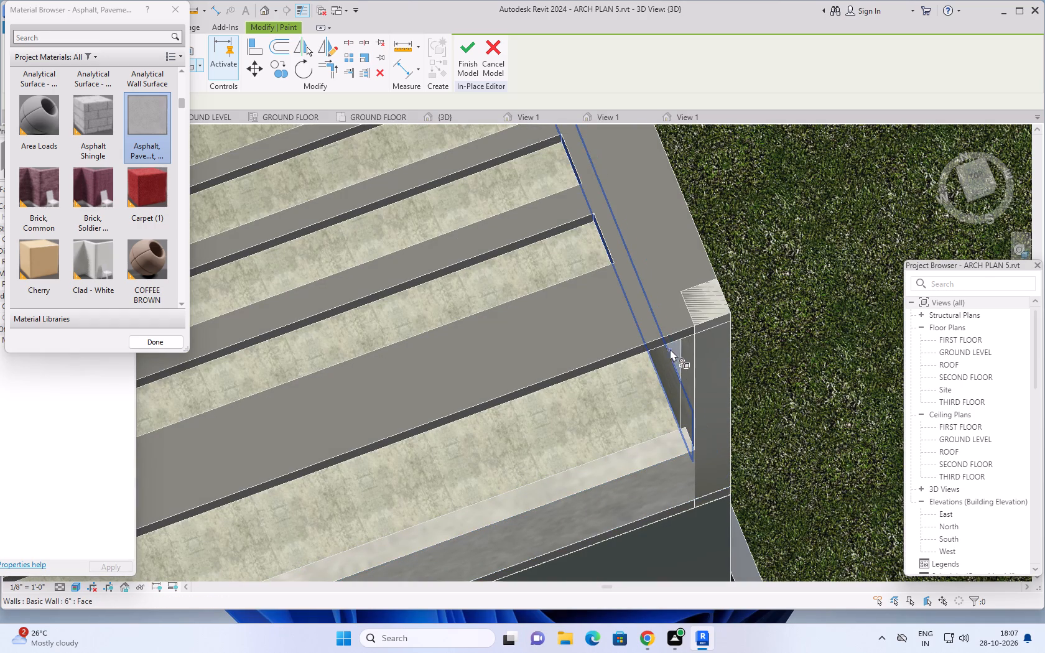
pyautogui.click(675, 348)
# Paint the top faces of the parapet behind the wooden balcony frame and its east return with Asphalt, Pavement, Light Grey.
pyautogui.scroll(-6, 413, 575)
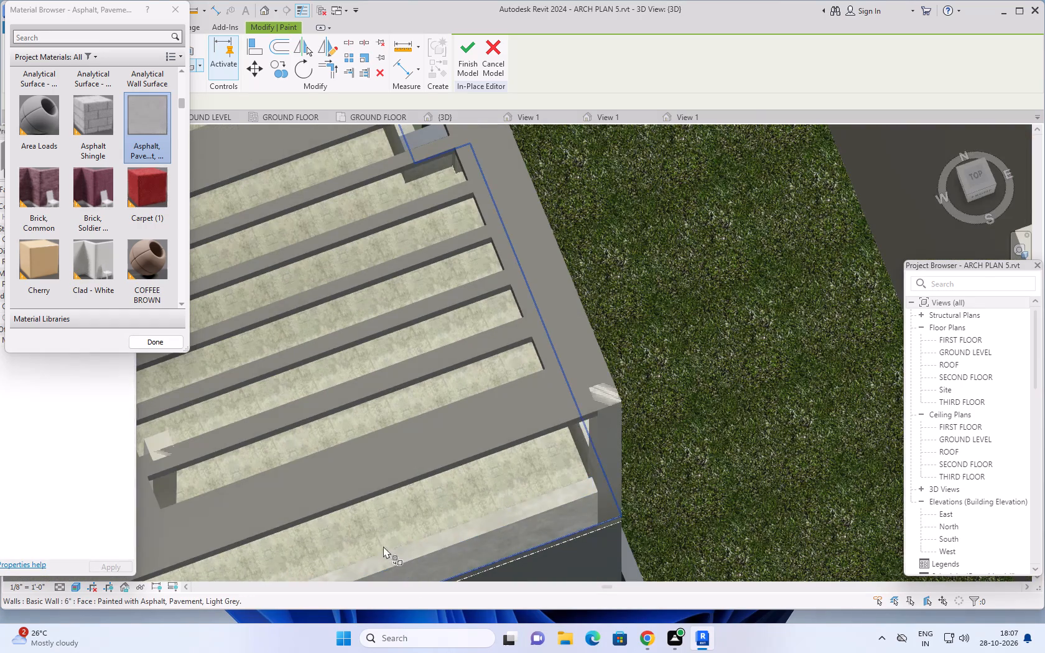
pyautogui.scroll(-1, 368, 553)
pyautogui.moveTo(376, 546); pyautogui.dragTo(532, 381, button='middle')
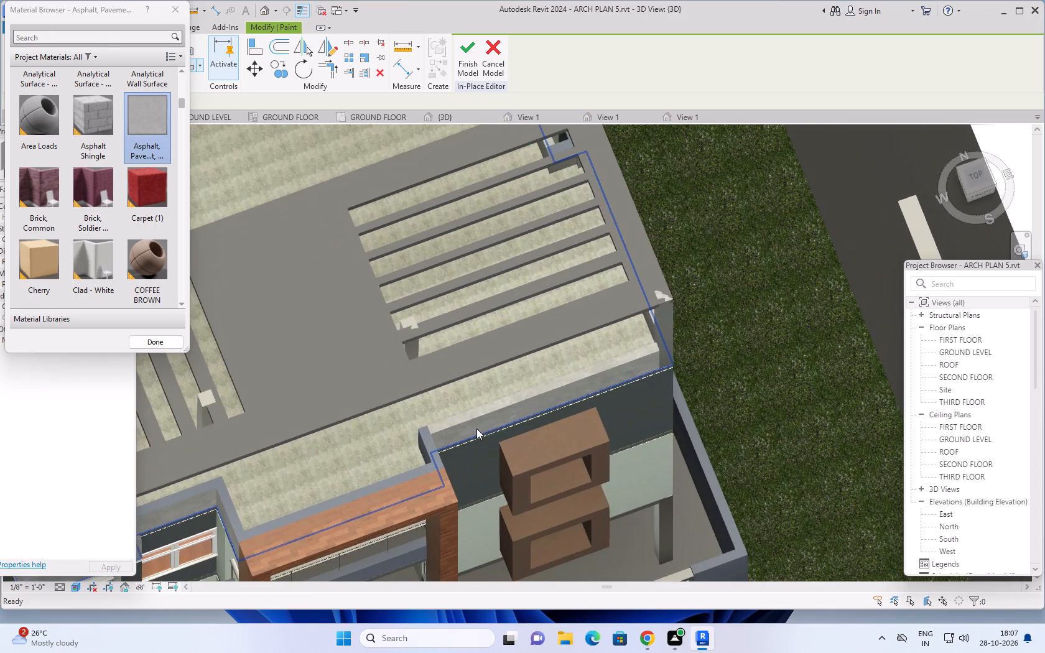
pyautogui.scroll(1, 411, 440)
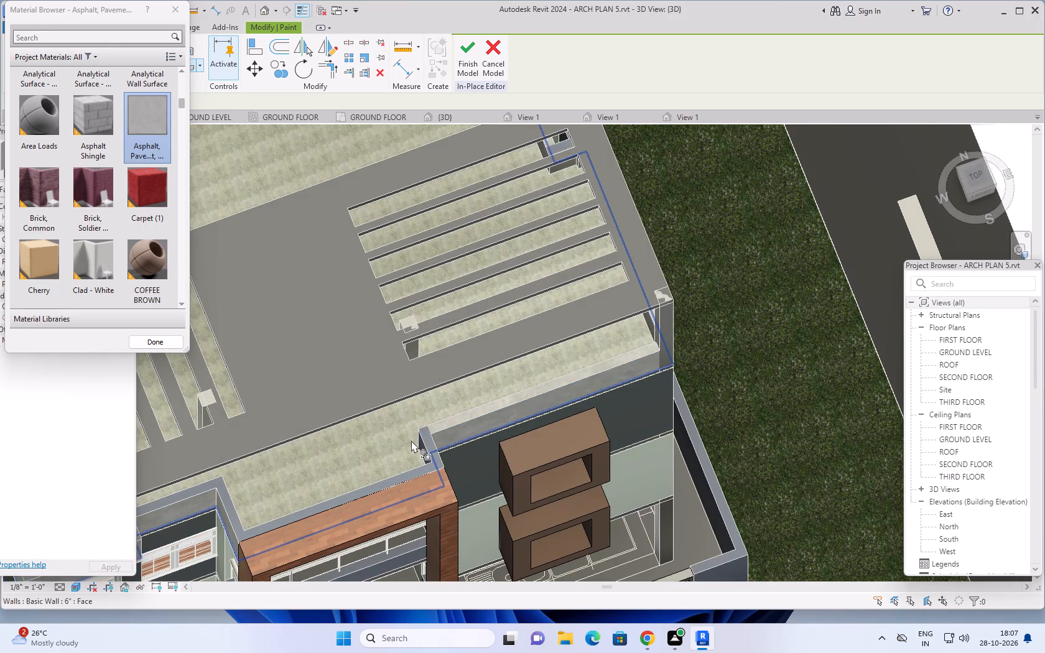
pyautogui.scroll(2, 411, 440)
pyautogui.click(442, 450)
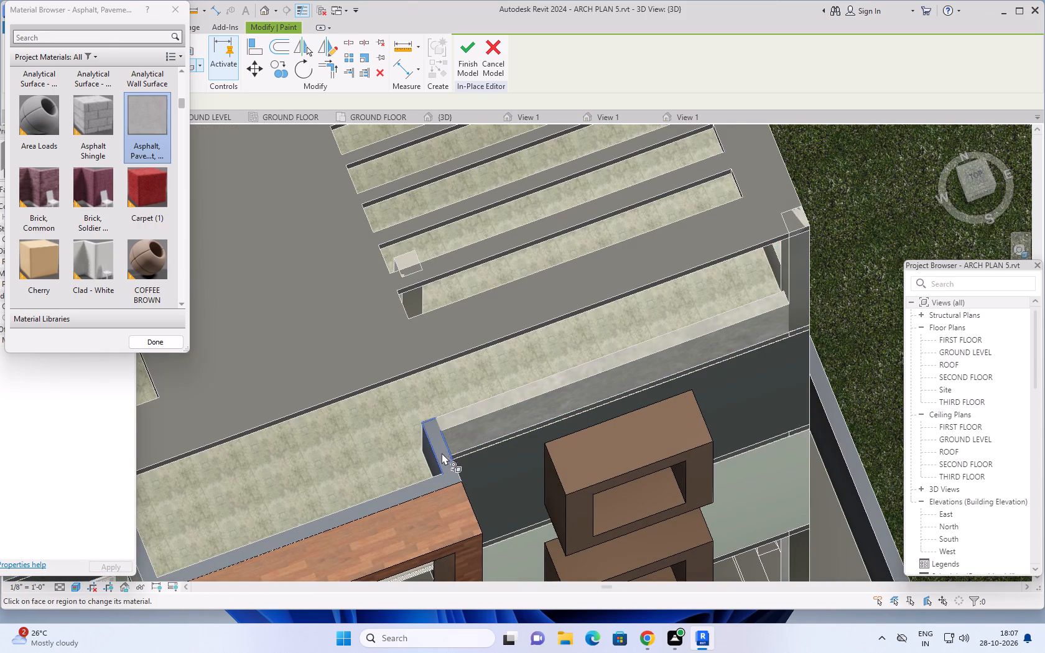
pyautogui.click(407, 490)
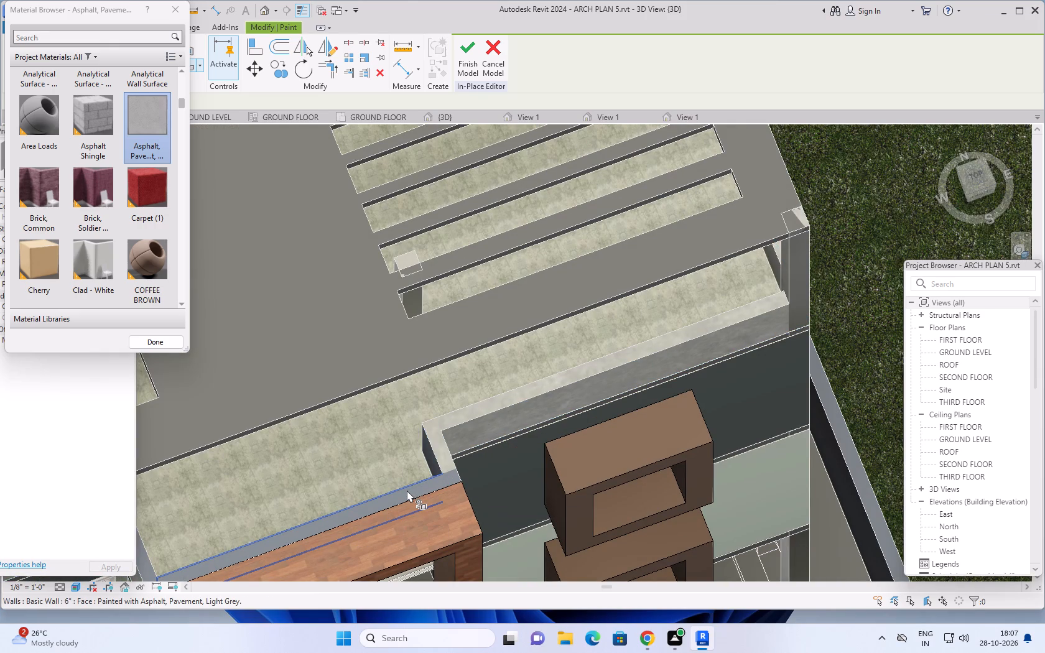
pyautogui.scroll(-2, 360, 461)
pyautogui.moveTo(382, 455); pyautogui.dragTo(615, 411, button='middle')
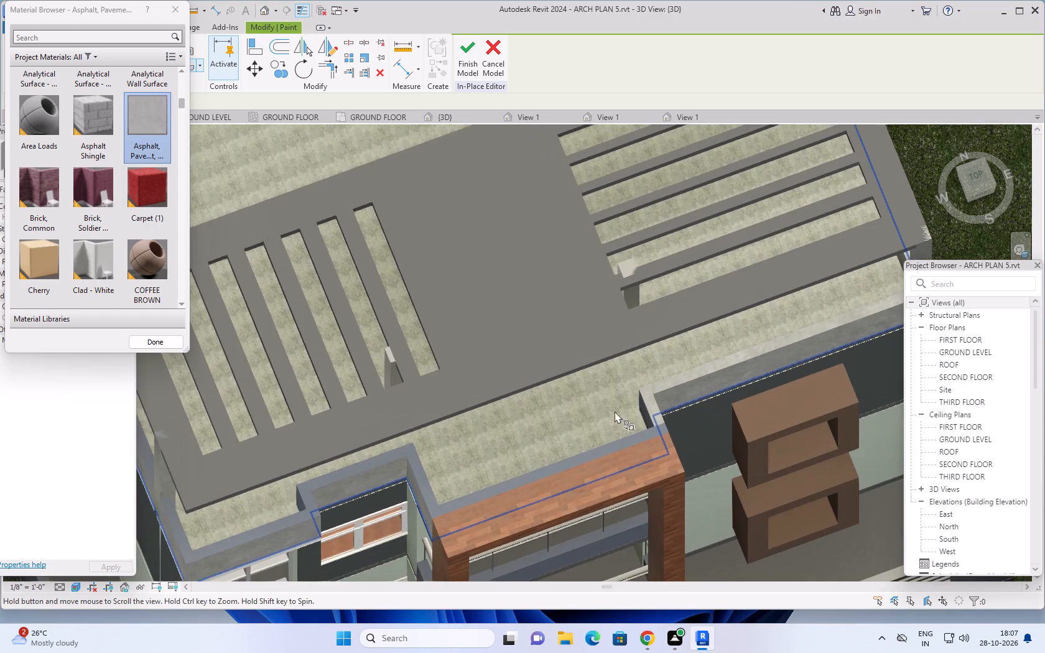
pyautogui.scroll(4, 450, 463)
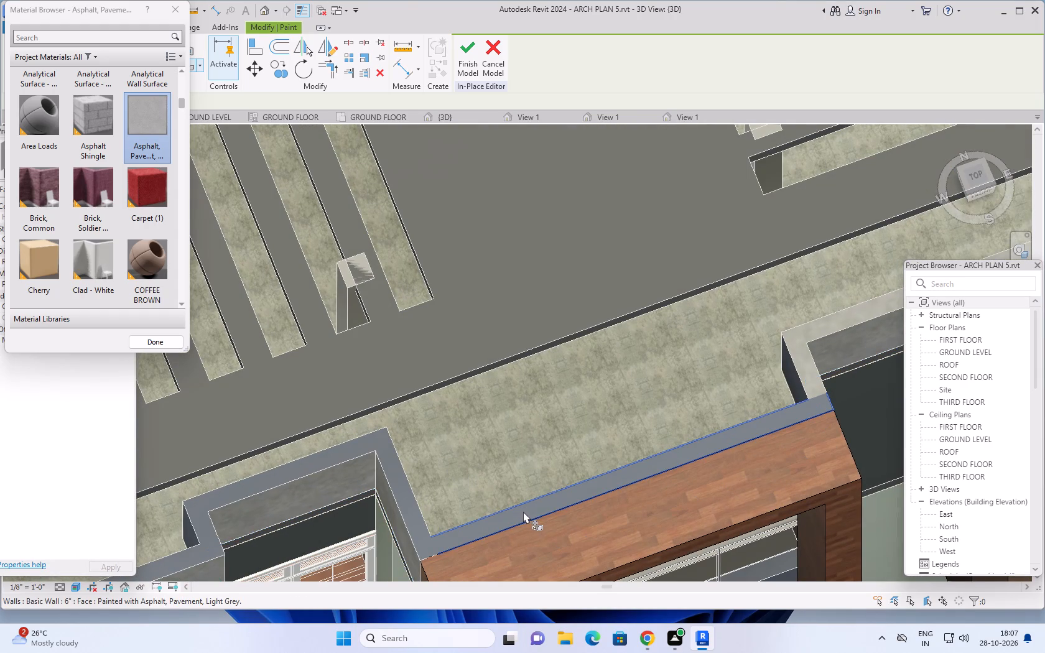
pyautogui.click(523, 511)
# Paint the top faces of the front parapet's recess west of the balcony frame and the southwest corner section with Asphalt, Pavement, Light Grey.
pyautogui.click(415, 512)
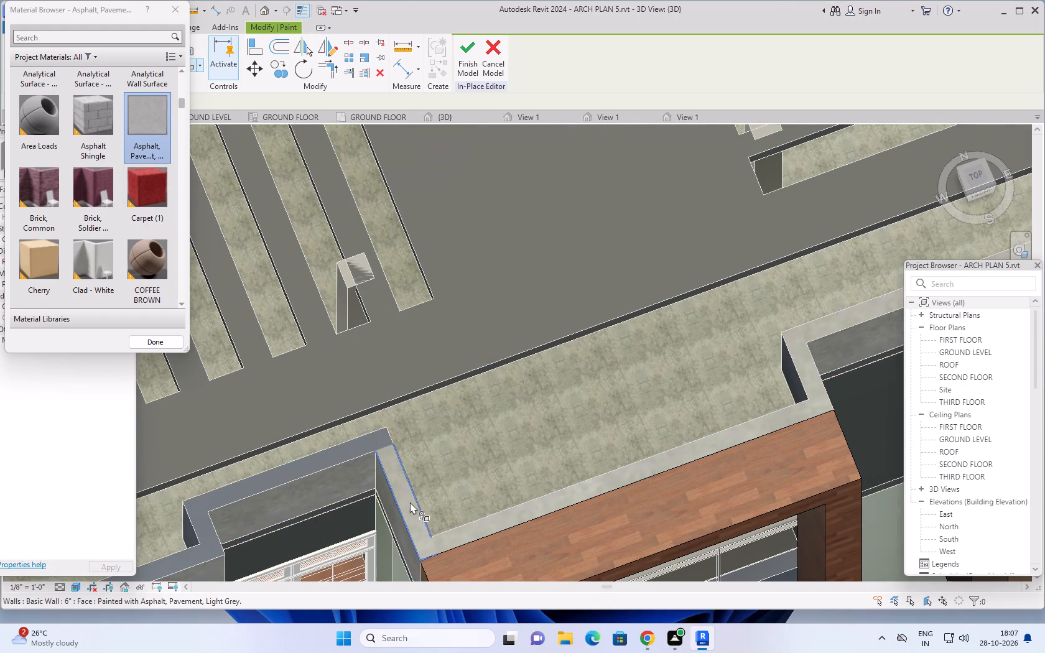
pyautogui.click(352, 450)
pyautogui.scroll(-3, 388, 476)
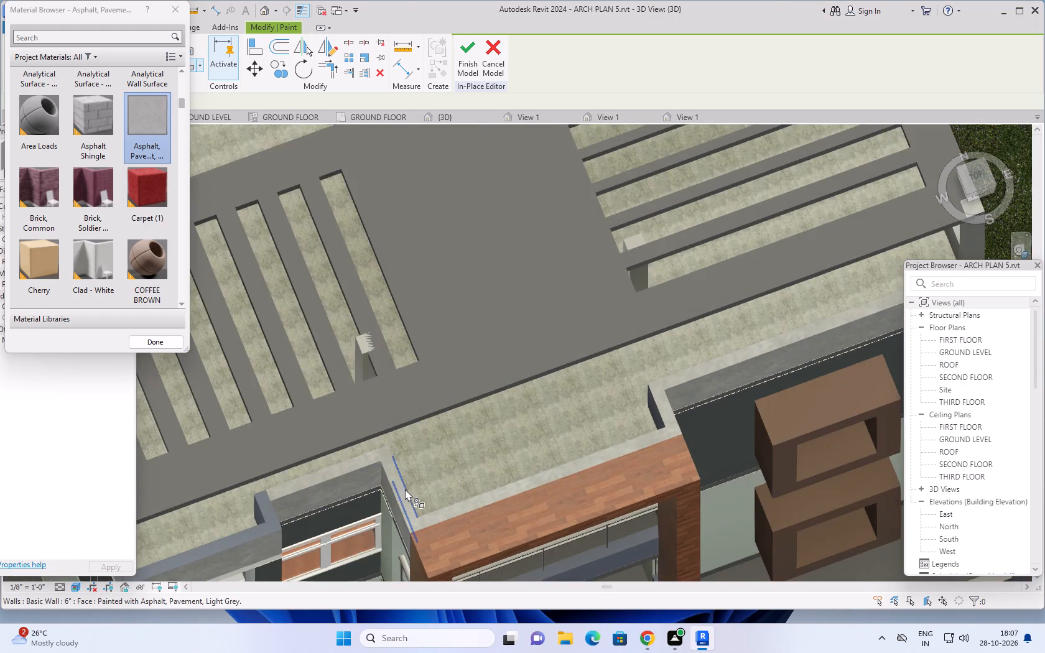
pyautogui.moveTo(414, 486); pyautogui.dragTo(679, 425, button='middle')
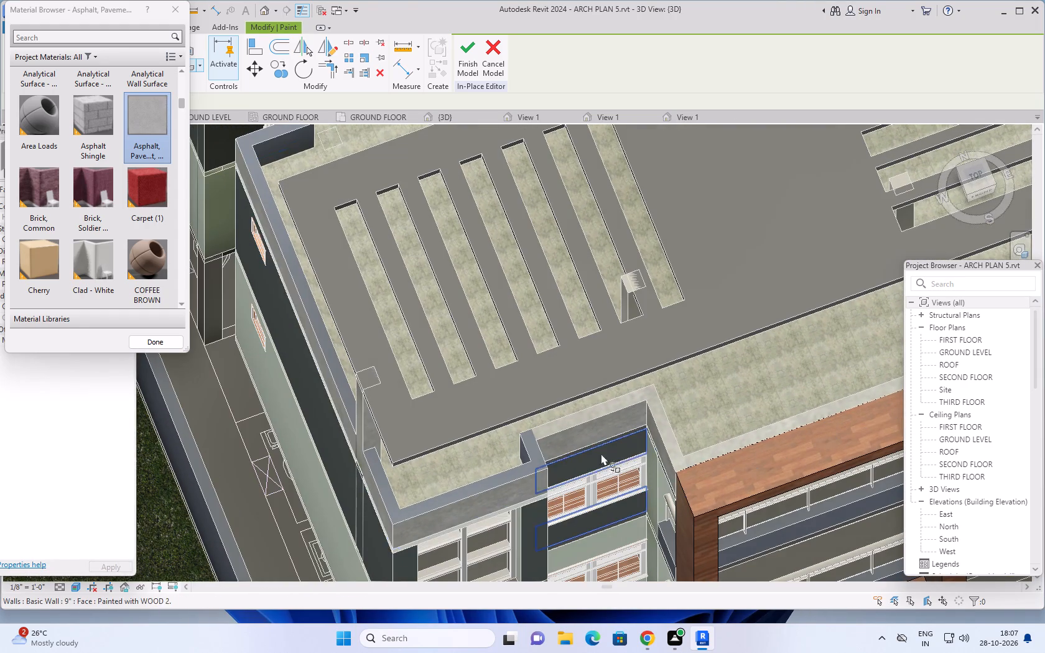
pyautogui.click(532, 446)
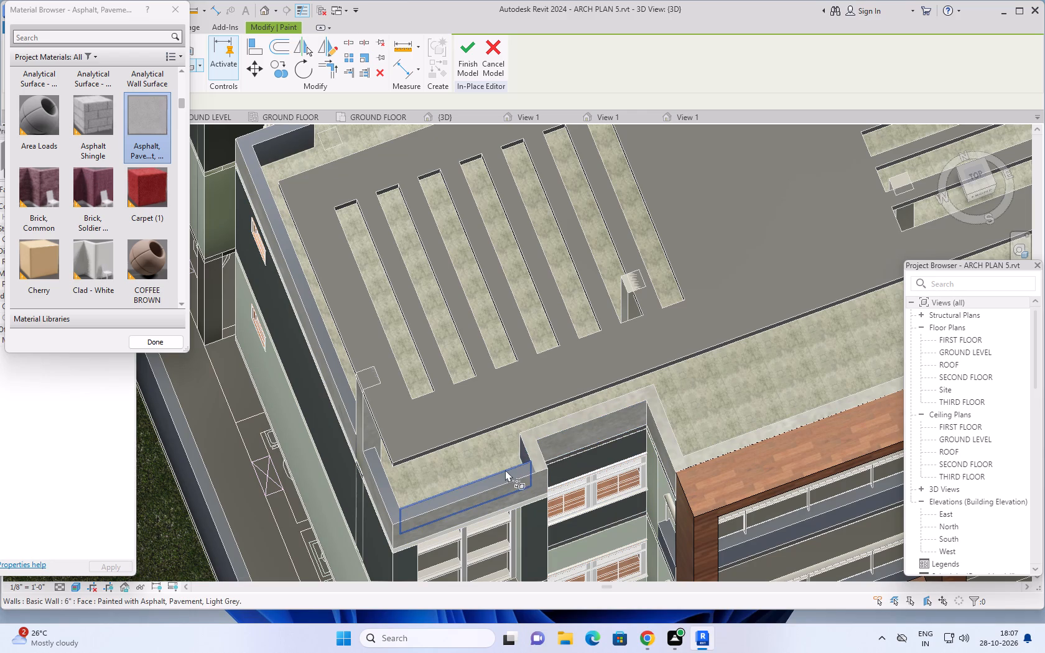
pyautogui.click(502, 479)
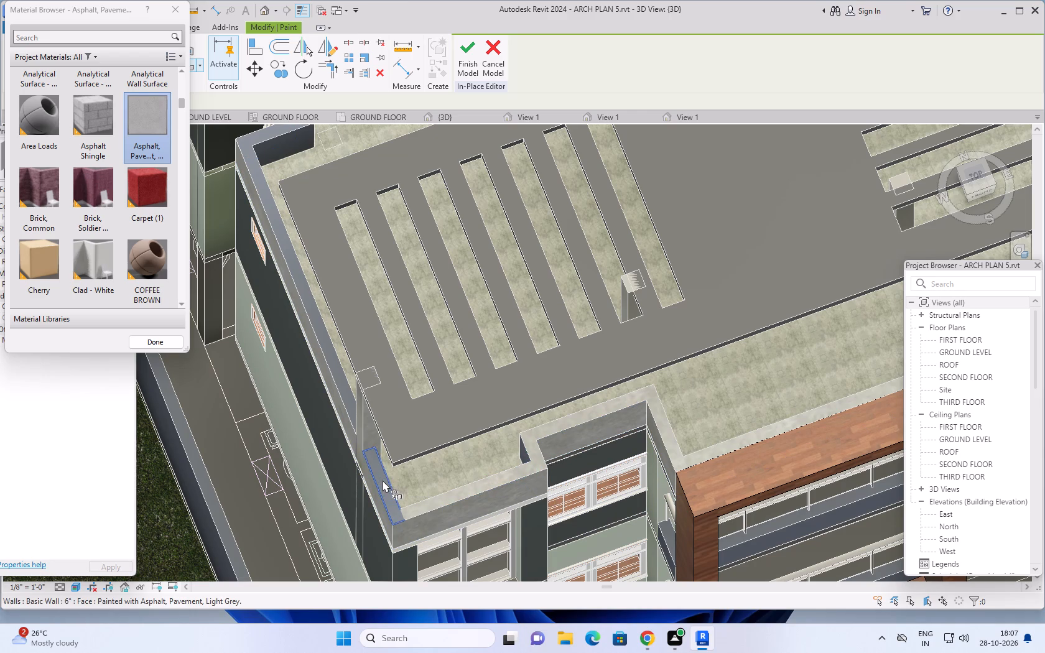
# Paint the west parapet's top face from the southwest corner to the side recess with Asphalt, Pavement, Light Grey.
pyautogui.click(383, 480)
pyautogui.scroll(-2, 387, 465)
pyautogui.moveTo(387, 465); pyautogui.dragTo(451, 601, button='middle')
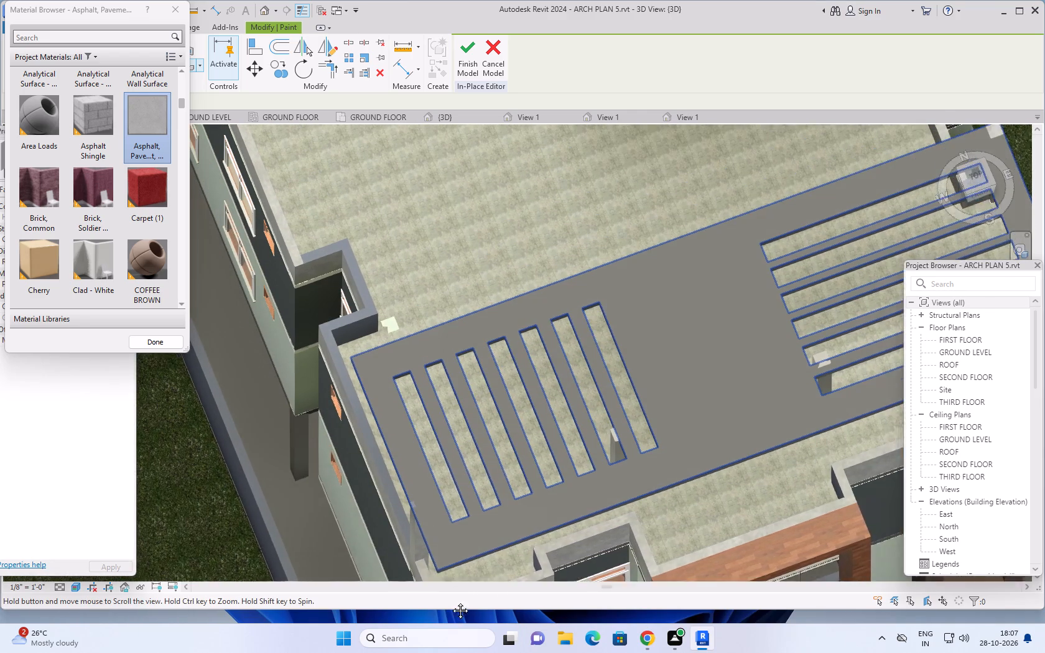
pyautogui.moveTo(451, 601); pyautogui.dragTo(514, 577, button='middle')
pyautogui.scroll(4, 462, 496)
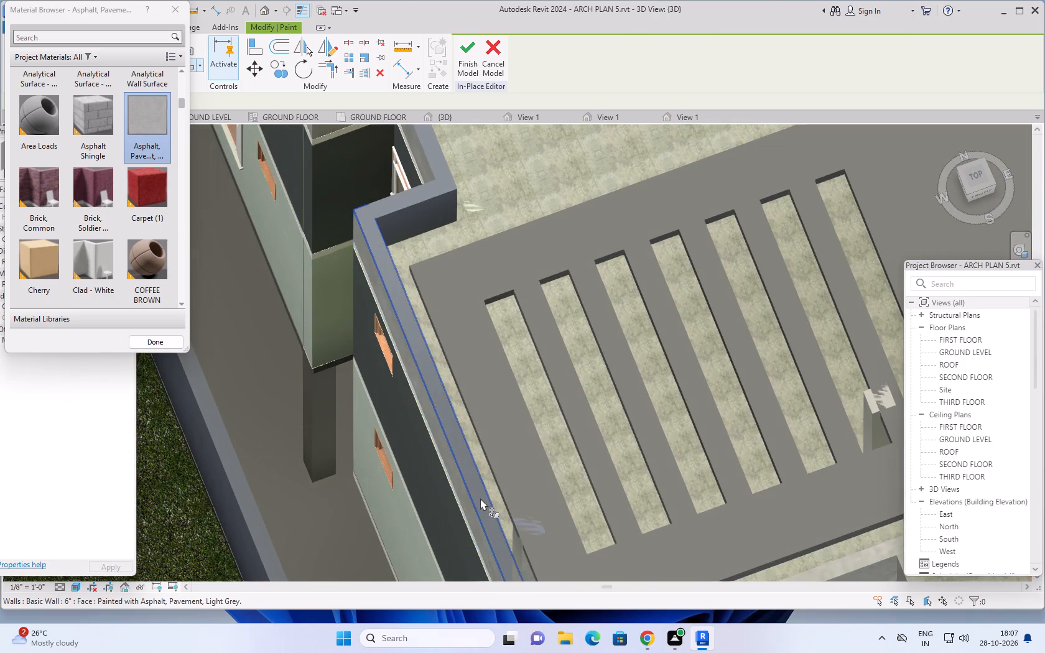
pyautogui.click(481, 499)
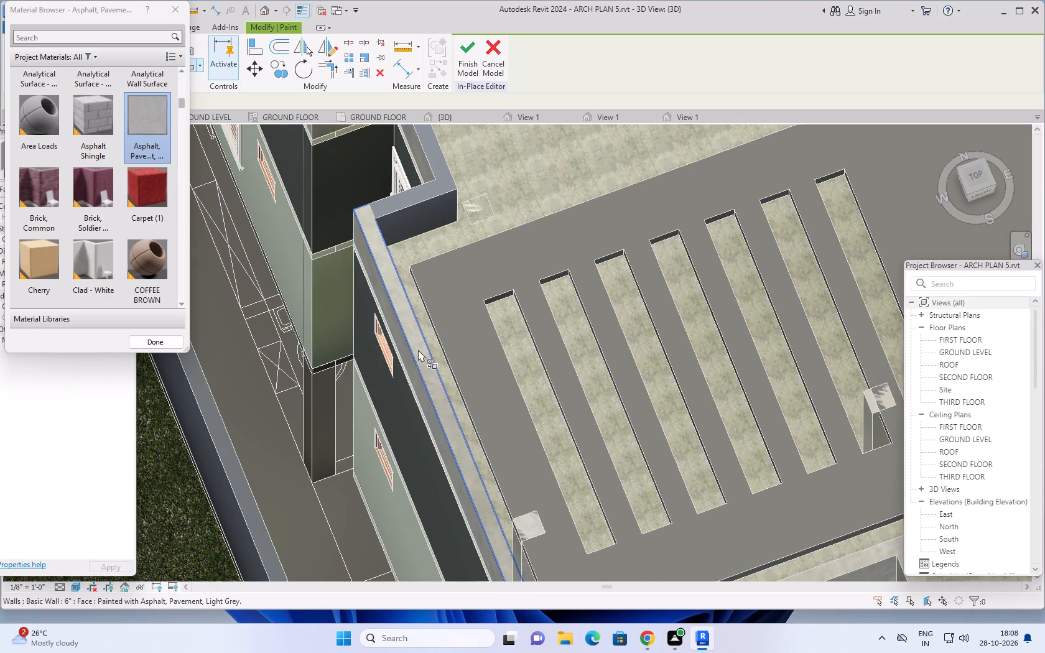
# Paint the top faces of the west parapet recess's two returns and back section with Asphalt, Pavement, Light Grey.
pyautogui.moveTo(420, 344); pyautogui.dragTo(445, 523, button='middle')
pyautogui.scroll(-1, 421, 378)
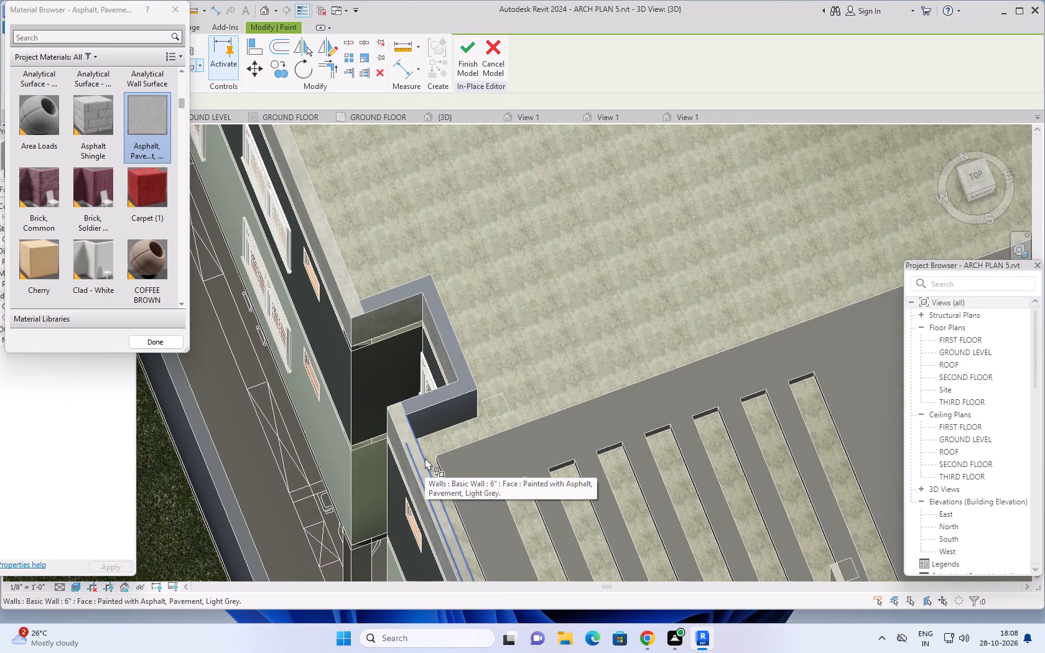
pyautogui.scroll(3, 425, 416)
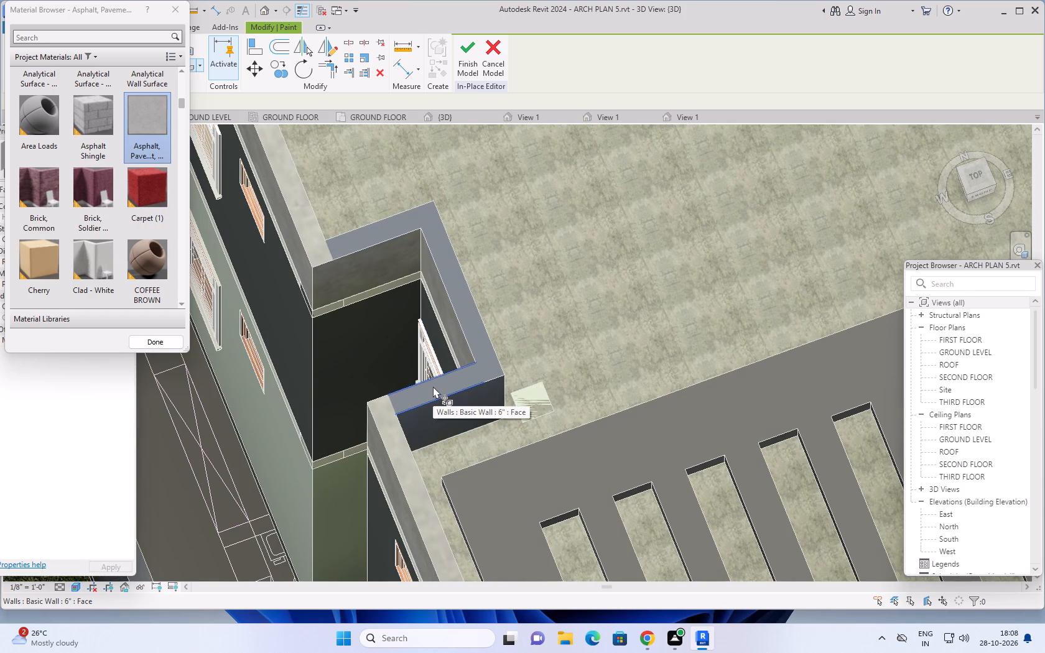
pyautogui.click(433, 386)
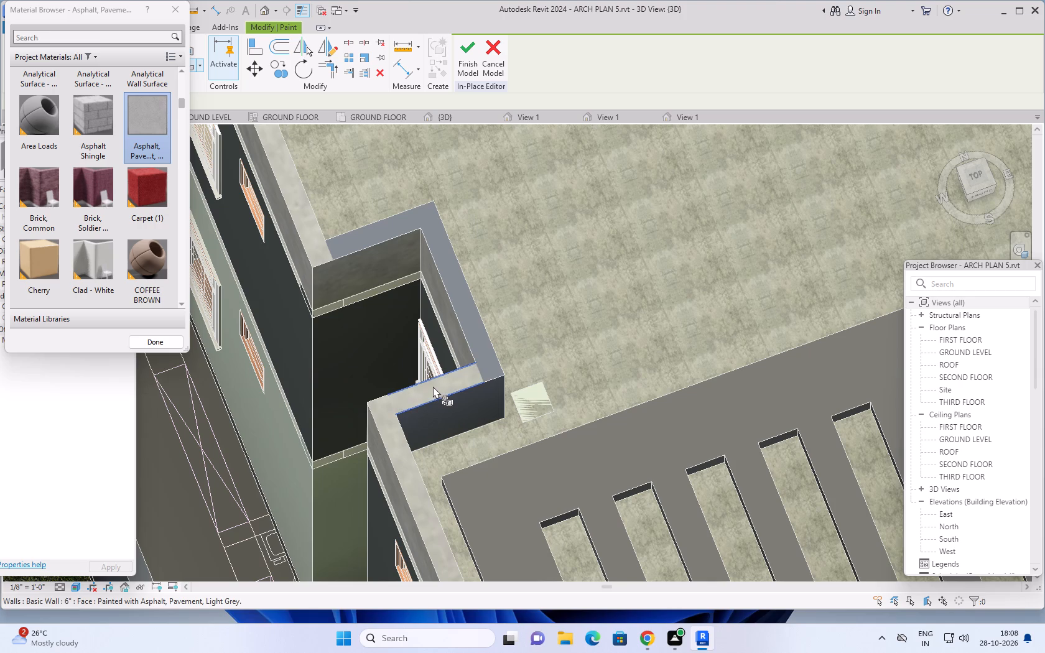
pyautogui.click(490, 366)
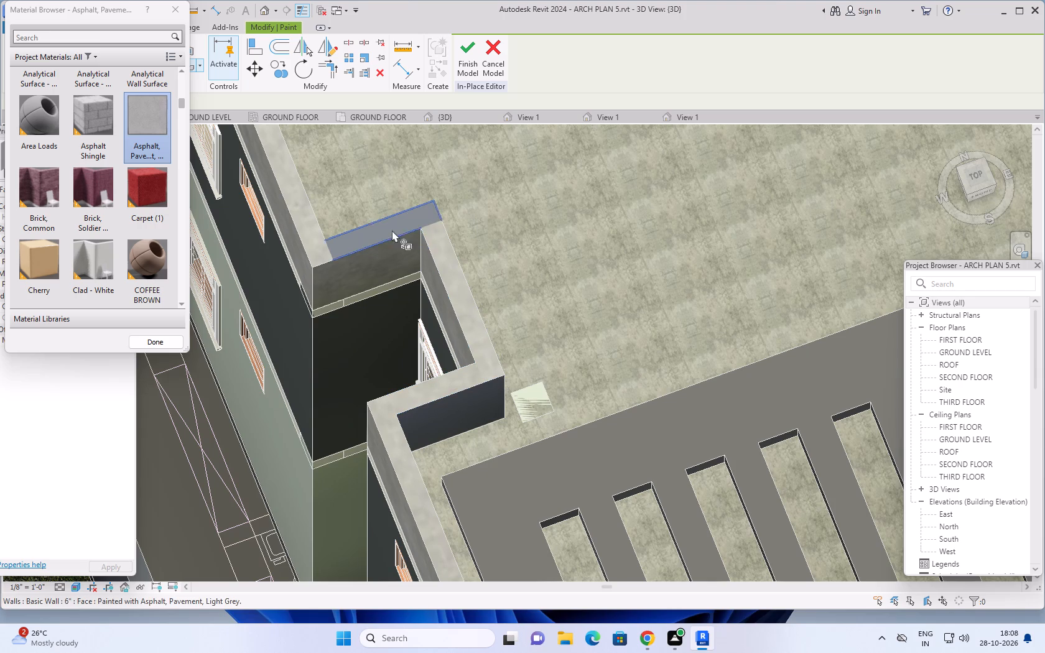
pyautogui.click(363, 235)
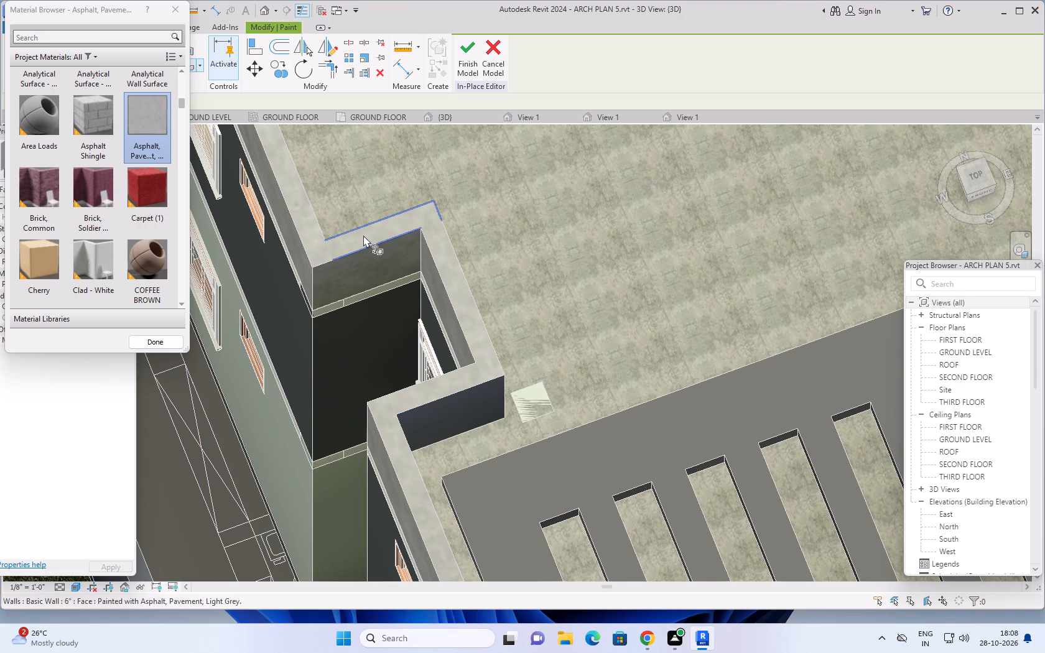
# Paint the top face of the slotted pergola slab with Asphalt, Pavement, Light Grey.
pyautogui.scroll(-6, 397, 242)
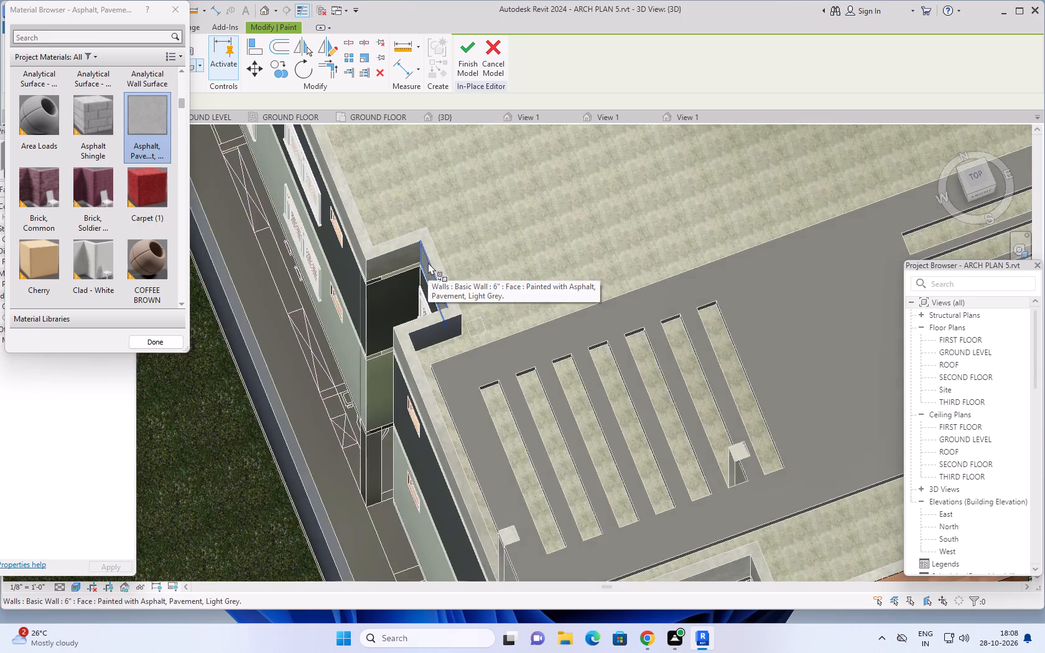
pyautogui.scroll(-1, 428, 265)
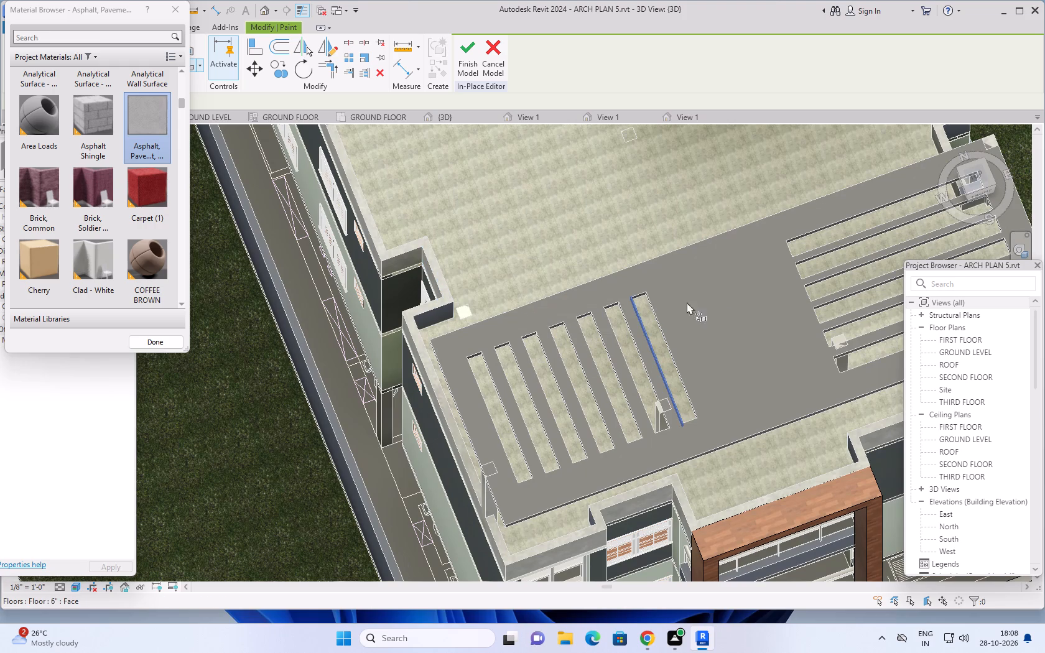
pyautogui.click(725, 307)
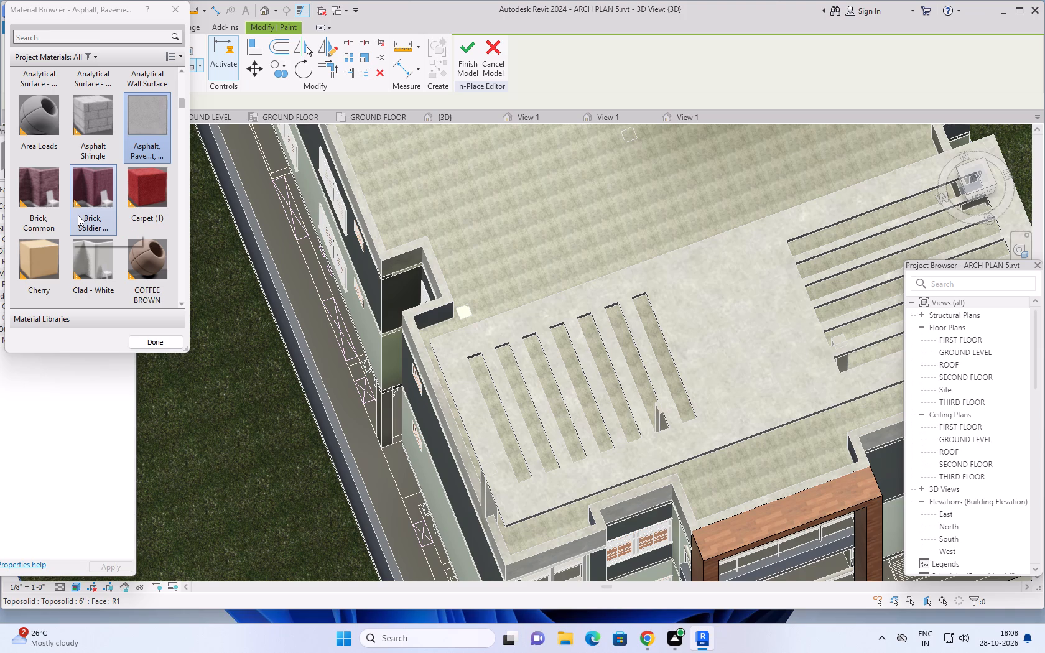
# Paint the main roof floor surface with the Default Mass Floor material.
pyautogui.scroll(1, 80, 221)
pyautogui.scroll(-3, 80, 221)
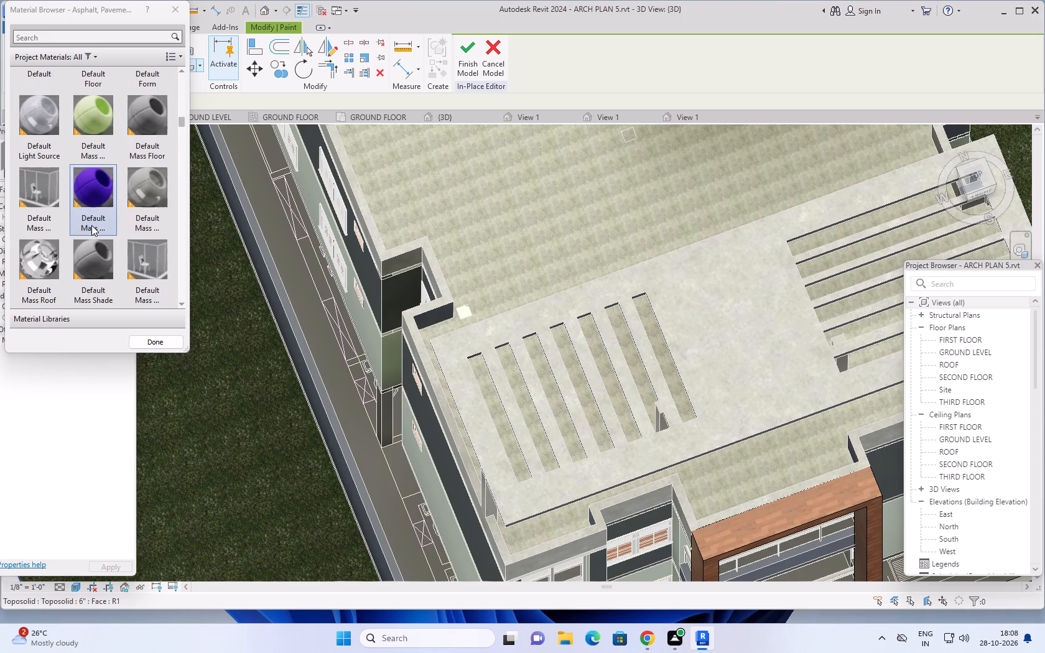
pyautogui.scroll(-1, 91, 225)
pyautogui.scroll(1, 91, 225)
pyautogui.click(144, 127)
pyautogui.click(518, 195)
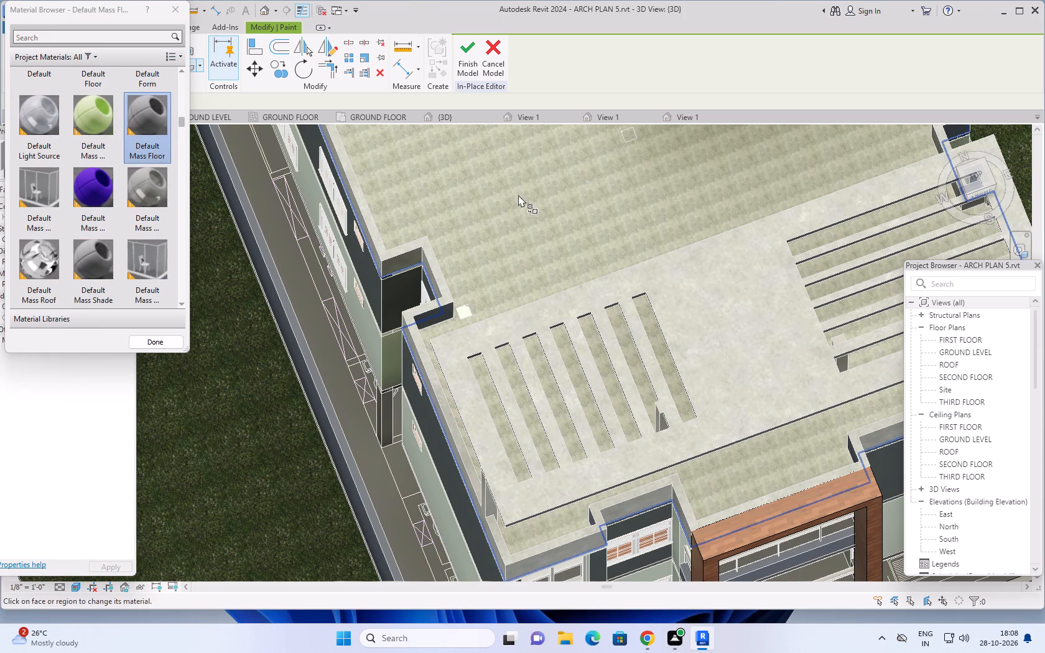
# Examine the painted building from above, the west side and the front corner.
pyautogui.scroll(-5, 210, 384)
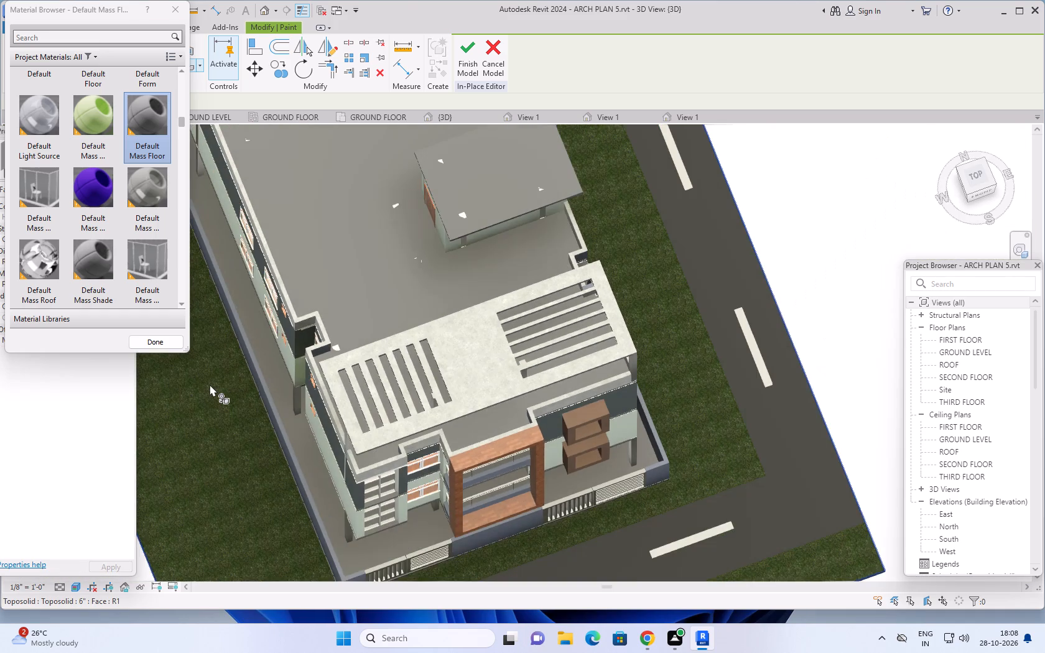
pyautogui.scroll(-2, 210, 384)
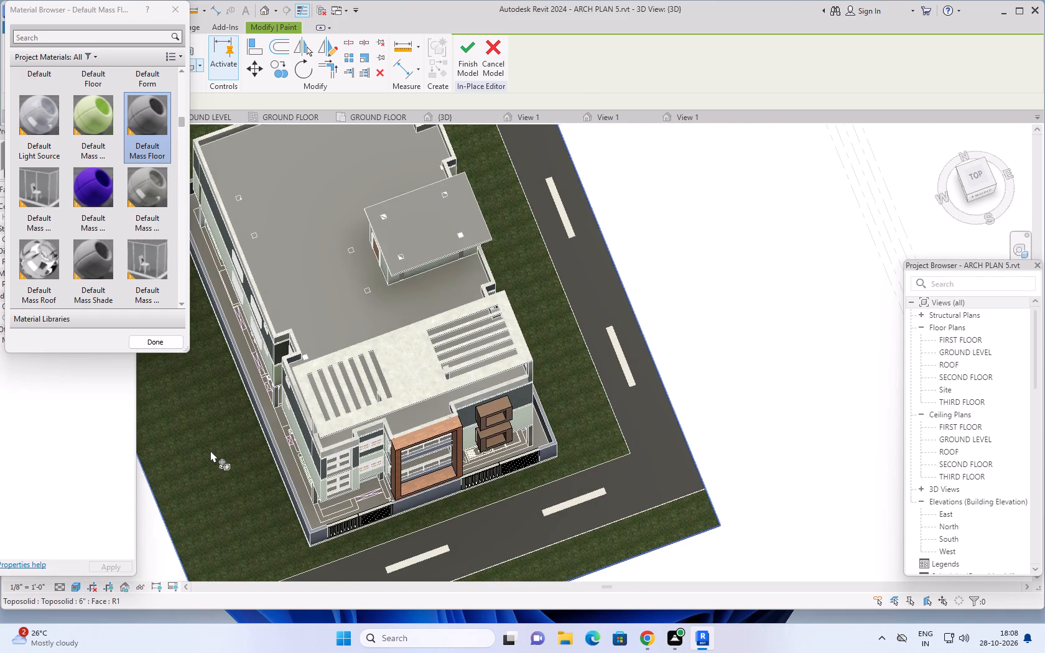
pyautogui.keyDown('shift'); pyautogui.moveTo(224, 442); pyautogui.dragTo(341, 332, button='middle'); pyautogui.keyUp('shift')
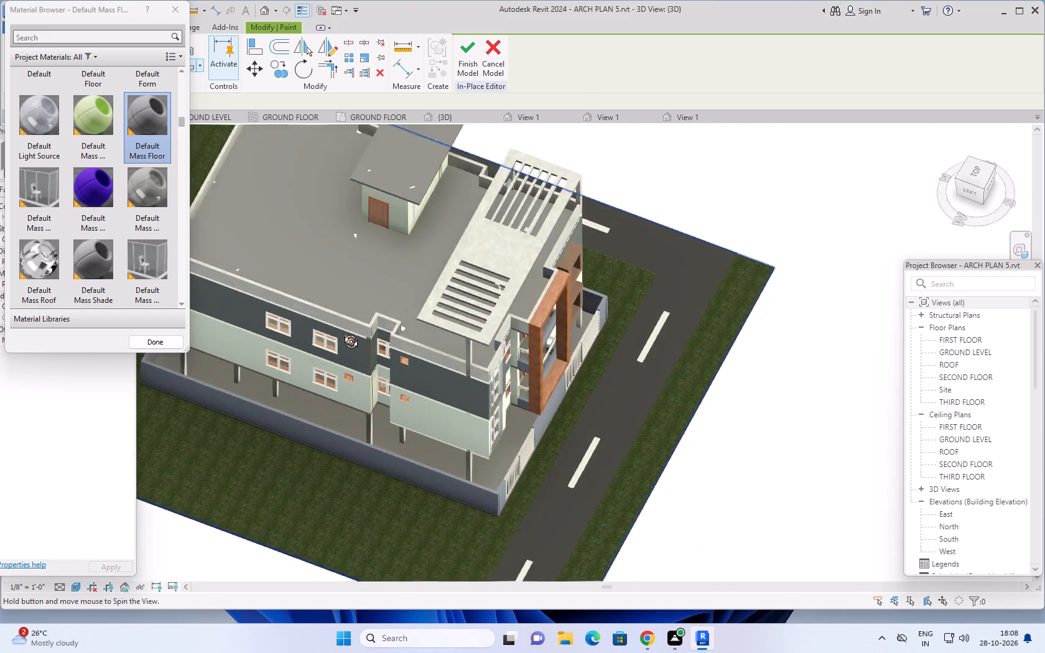
pyautogui.keyDown('shift'); pyautogui.moveTo(341, 332); pyautogui.dragTo(340, 238, button='middle'); pyautogui.keyUp('shift')
pyautogui.moveTo(431, 486); pyautogui.dragTo(413, 488, button='middle')
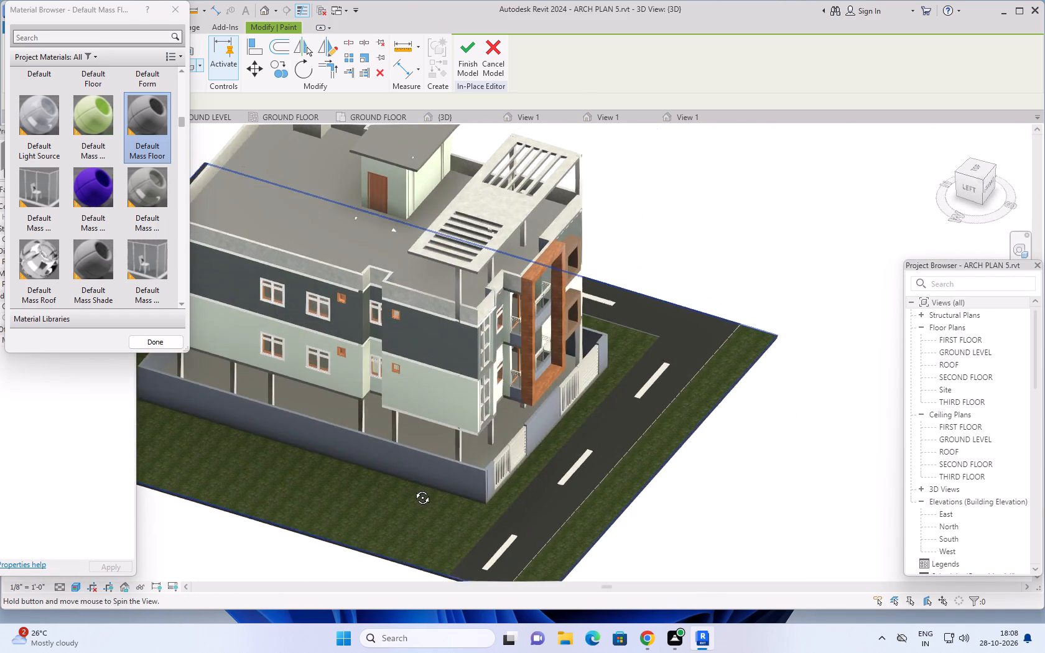
pyautogui.moveTo(413, 488); pyautogui.dragTo(331, 353, button='middle')
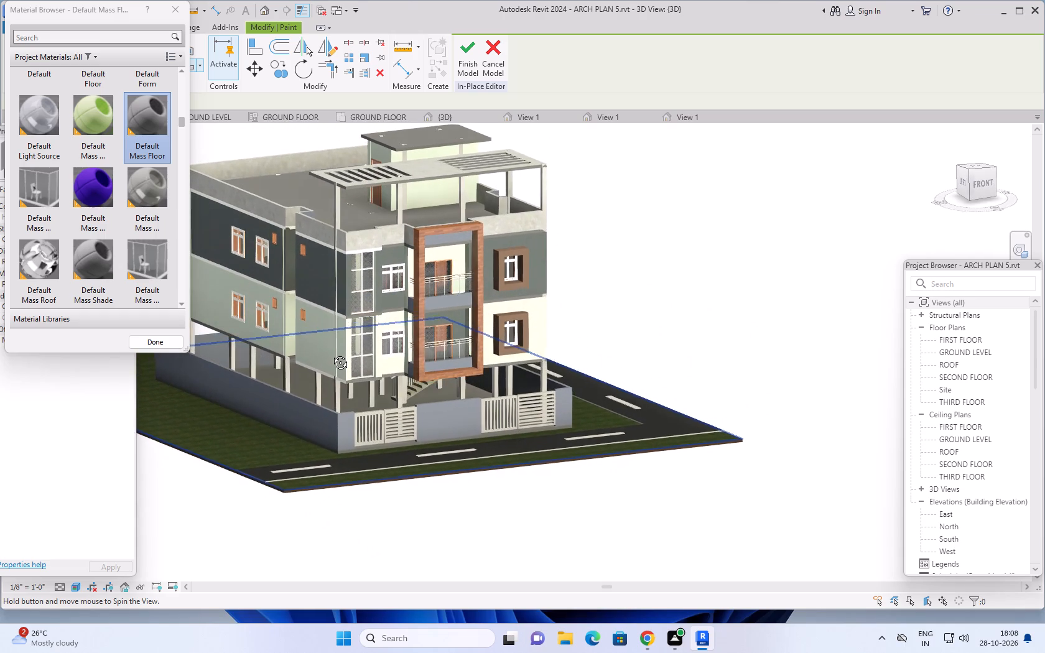
pyautogui.moveTo(331, 353); pyautogui.dragTo(332, 346, button='middle')
pyautogui.moveTo(480, 501); pyautogui.dragTo(592, 508, button='middle')
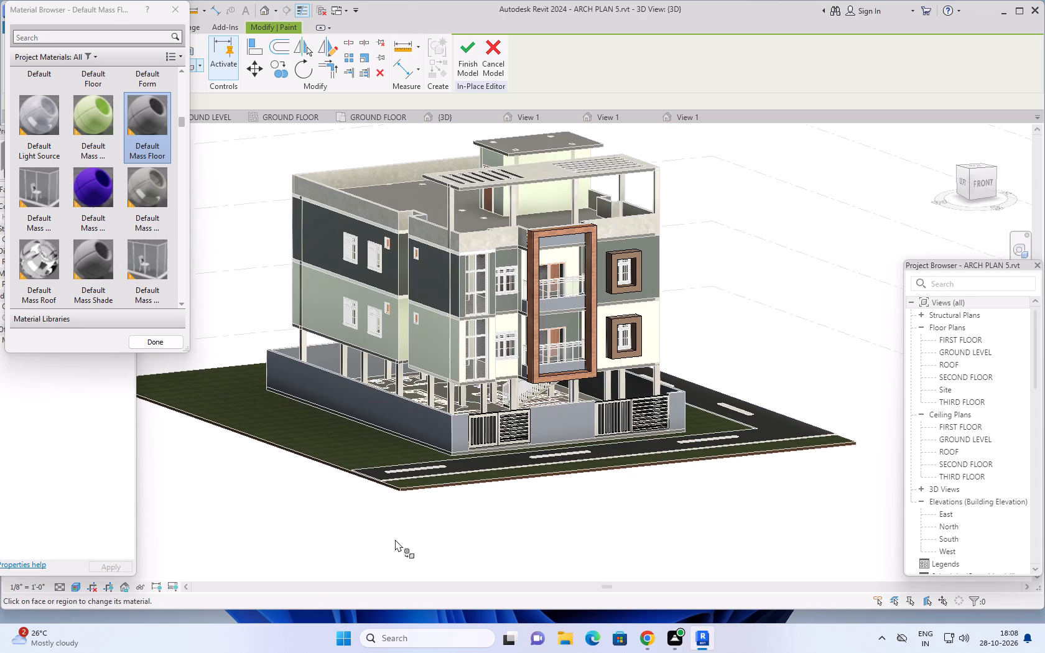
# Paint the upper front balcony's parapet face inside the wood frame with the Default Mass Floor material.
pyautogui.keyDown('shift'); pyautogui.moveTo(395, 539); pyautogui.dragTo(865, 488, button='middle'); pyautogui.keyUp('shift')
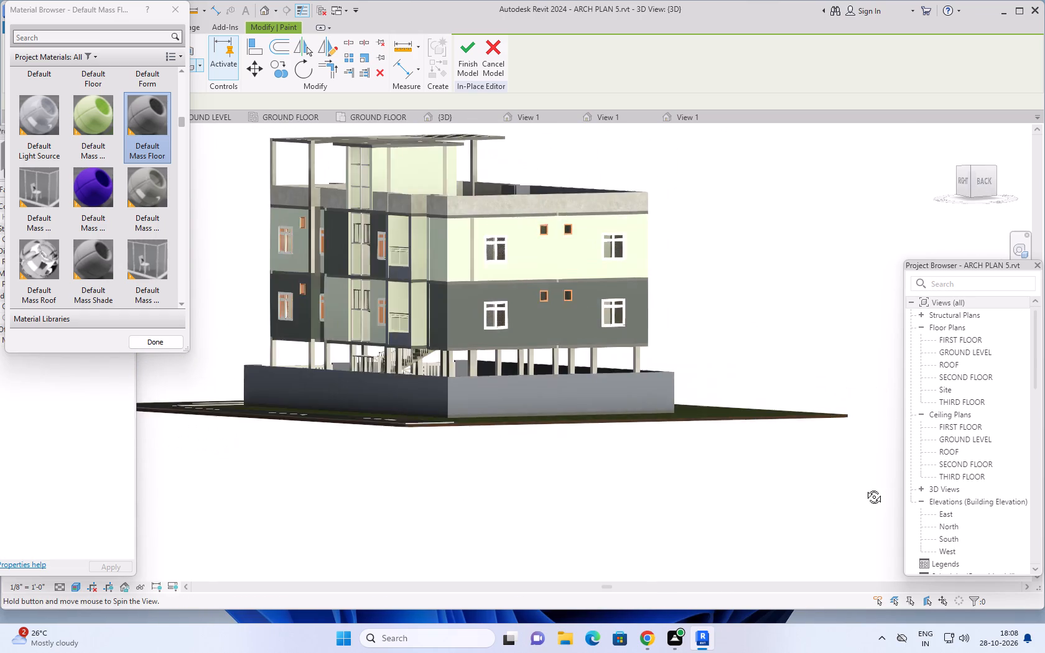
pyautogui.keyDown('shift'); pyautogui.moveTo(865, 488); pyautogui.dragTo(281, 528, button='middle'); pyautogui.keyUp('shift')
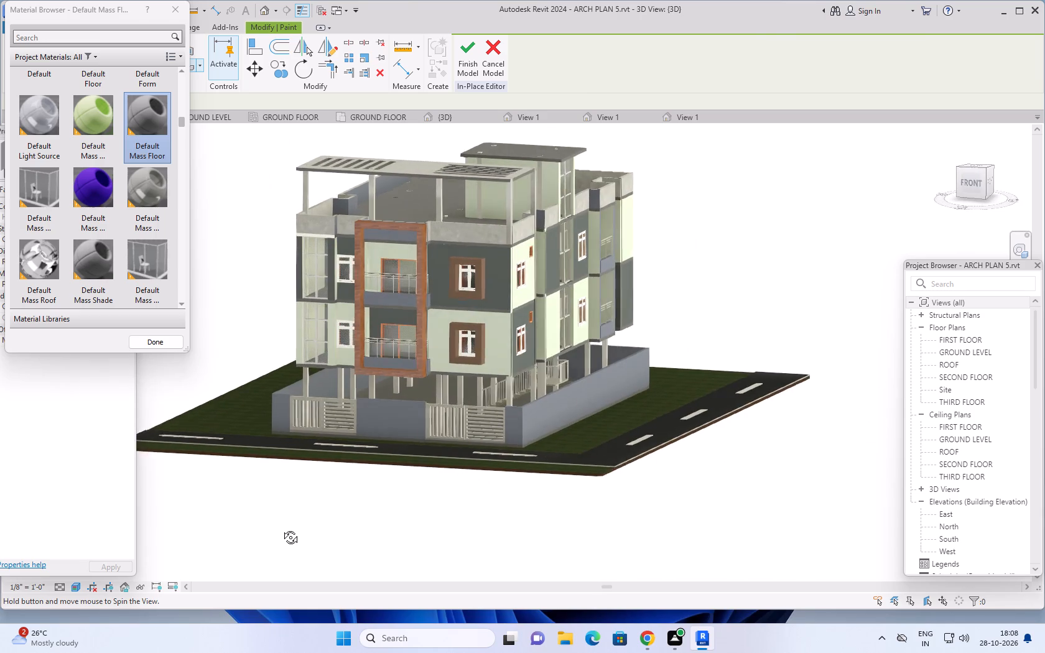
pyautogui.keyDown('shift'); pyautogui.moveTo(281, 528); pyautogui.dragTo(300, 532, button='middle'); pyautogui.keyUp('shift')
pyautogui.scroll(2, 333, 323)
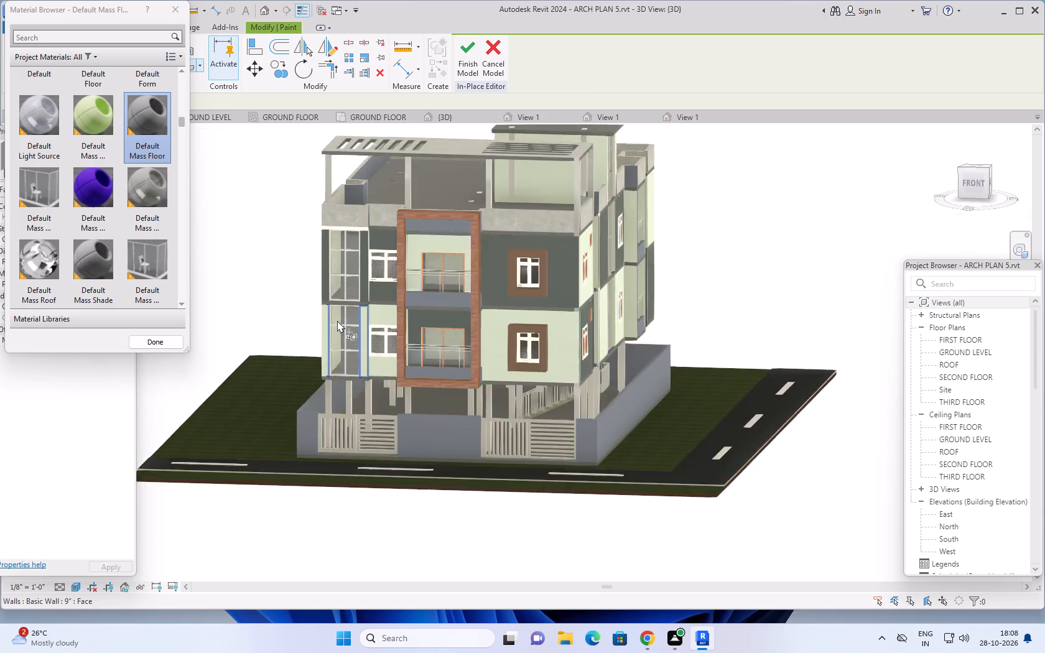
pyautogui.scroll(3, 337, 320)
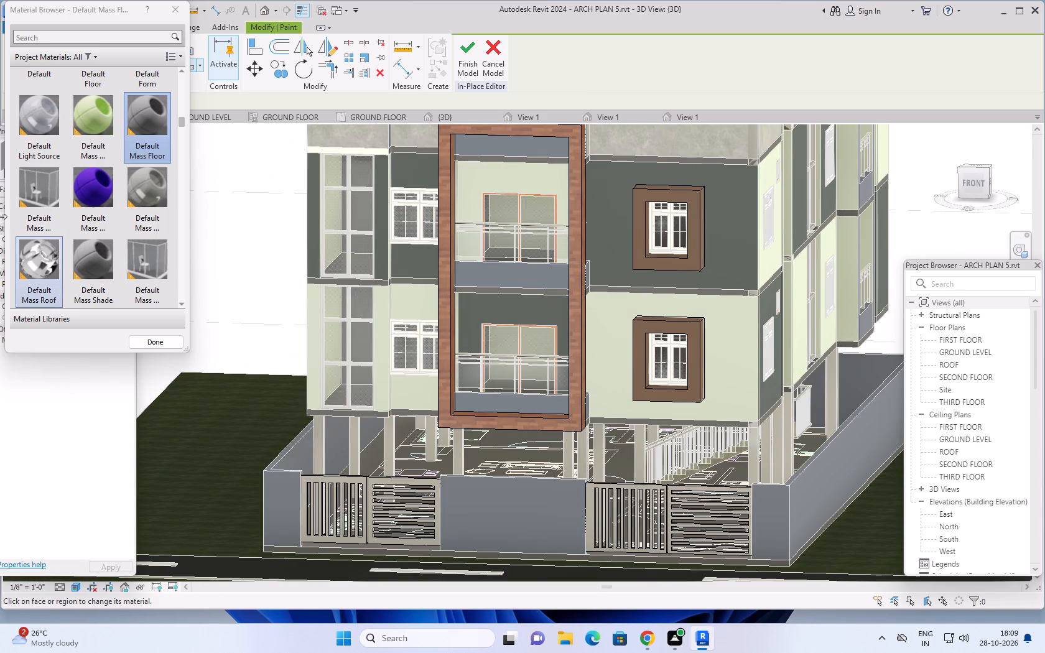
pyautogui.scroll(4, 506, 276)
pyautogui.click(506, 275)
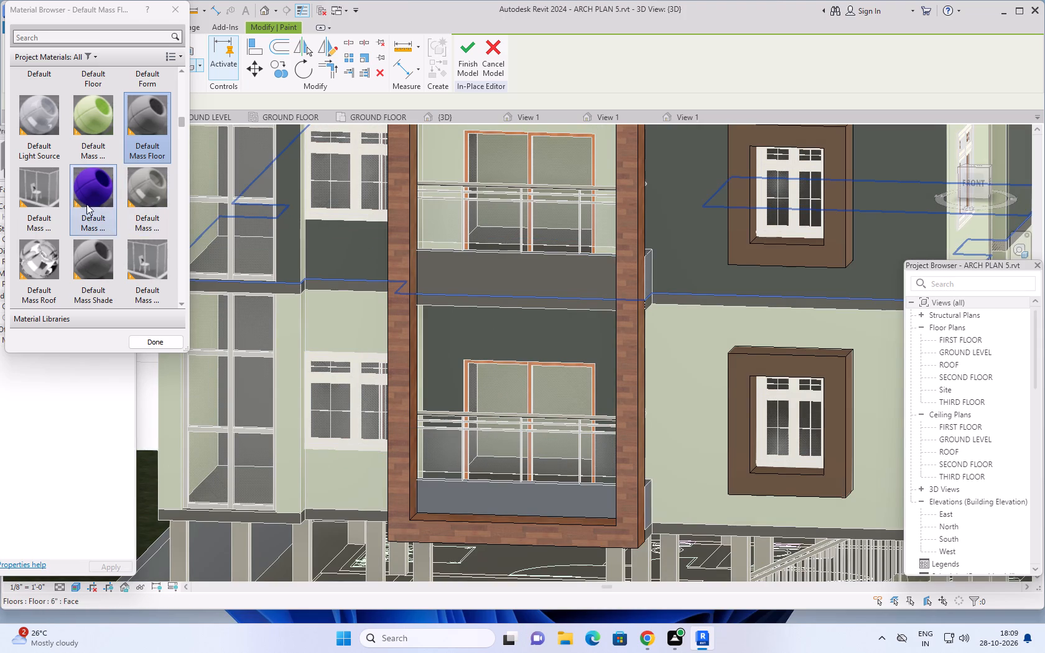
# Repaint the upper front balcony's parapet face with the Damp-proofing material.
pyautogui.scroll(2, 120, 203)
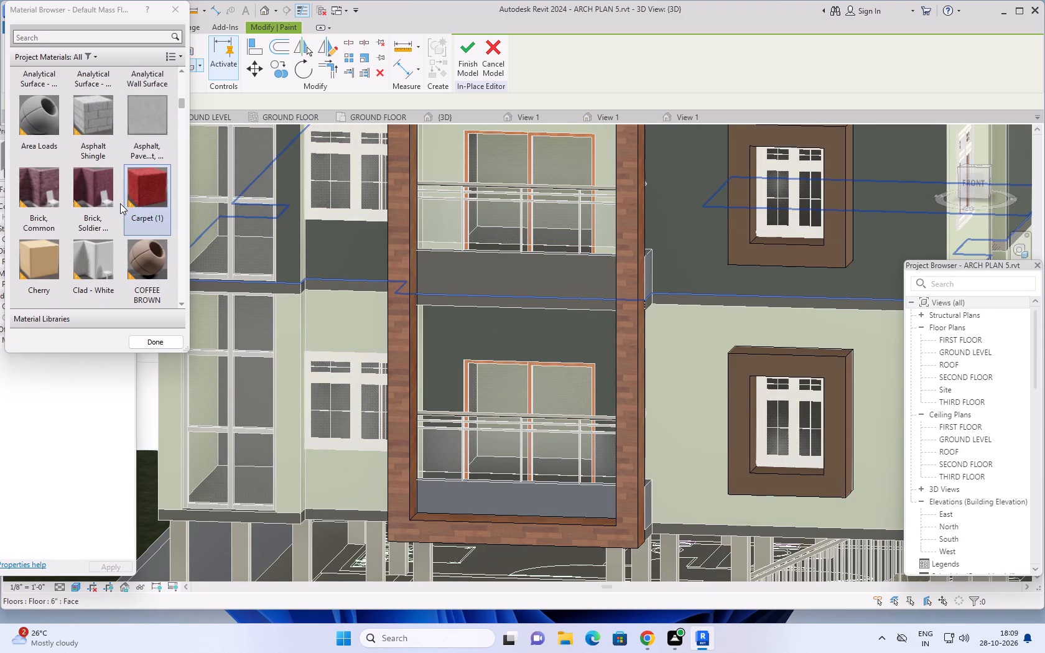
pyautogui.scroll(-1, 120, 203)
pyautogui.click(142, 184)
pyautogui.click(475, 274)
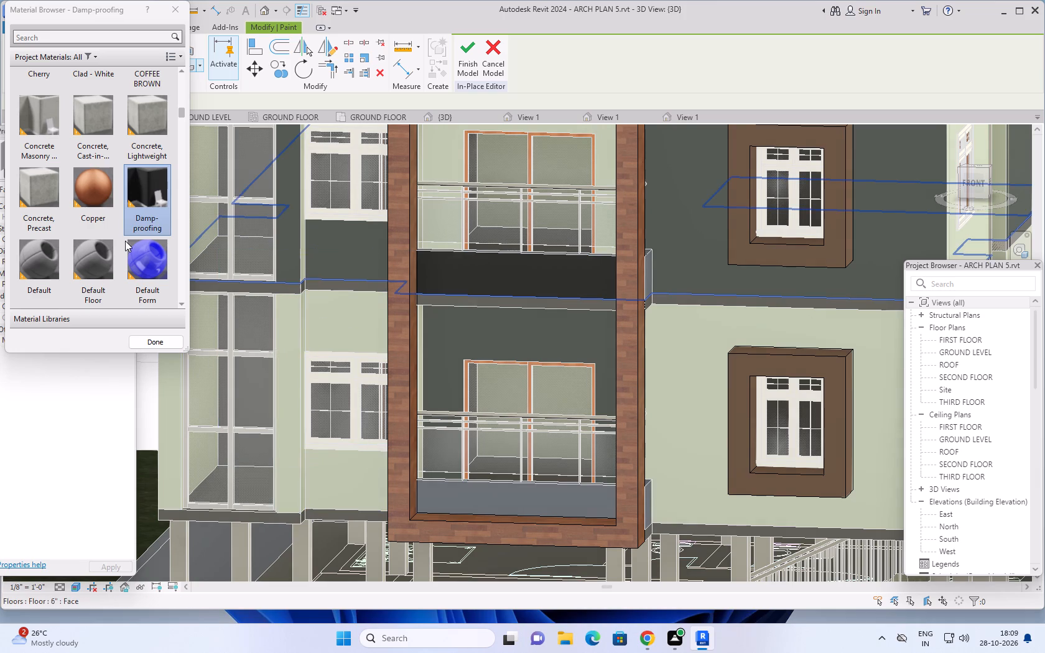
# Paint the front and east side faces of both front balcony parapets with Asphalt, Pavement, Light Grey.
pyautogui.scroll(1, 85, 180)
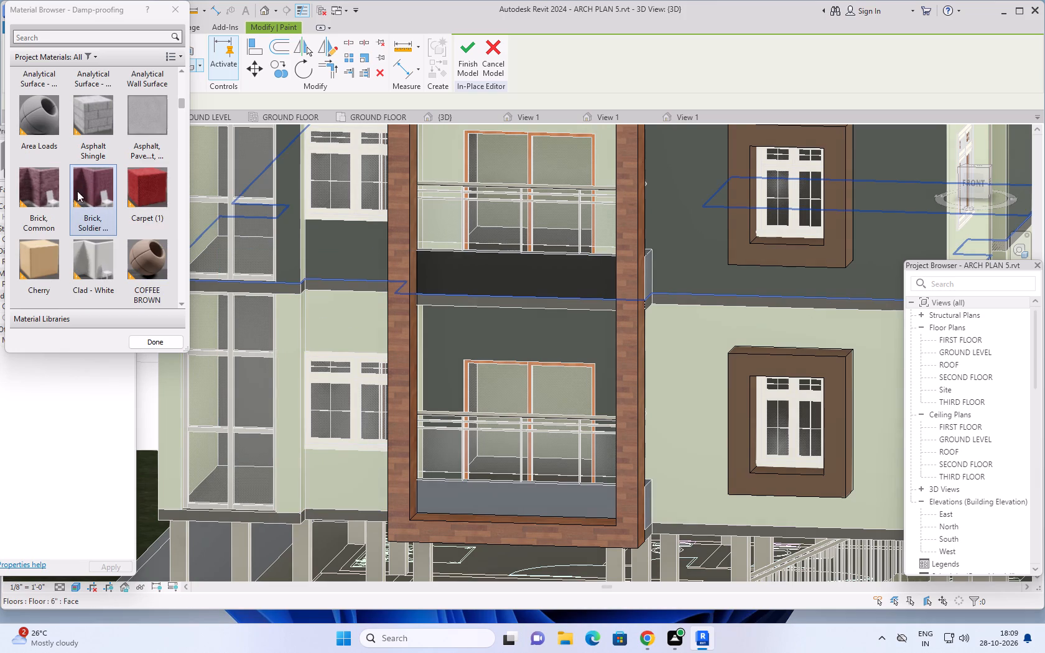
pyautogui.scroll(1, 70, 200)
pyautogui.scroll(-2, 75, 204)
pyautogui.scroll(1, 126, 187)
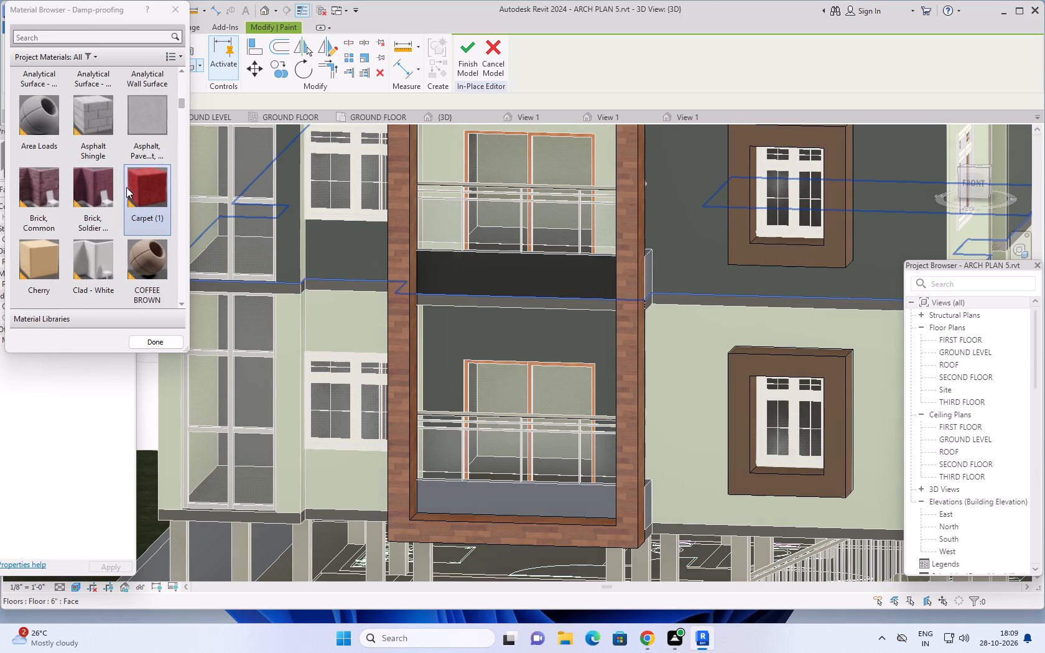
pyautogui.click(156, 122)
pyautogui.click(508, 274)
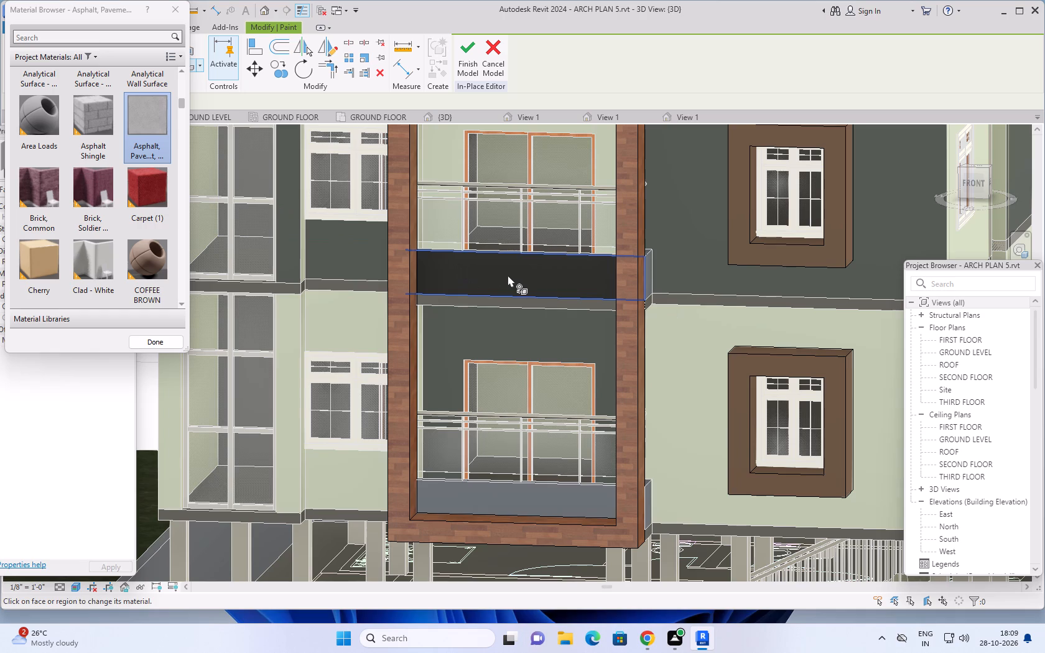
pyautogui.click(536, 496)
pyautogui.moveTo(677, 475); pyautogui.dragTo(608, 475, button='middle')
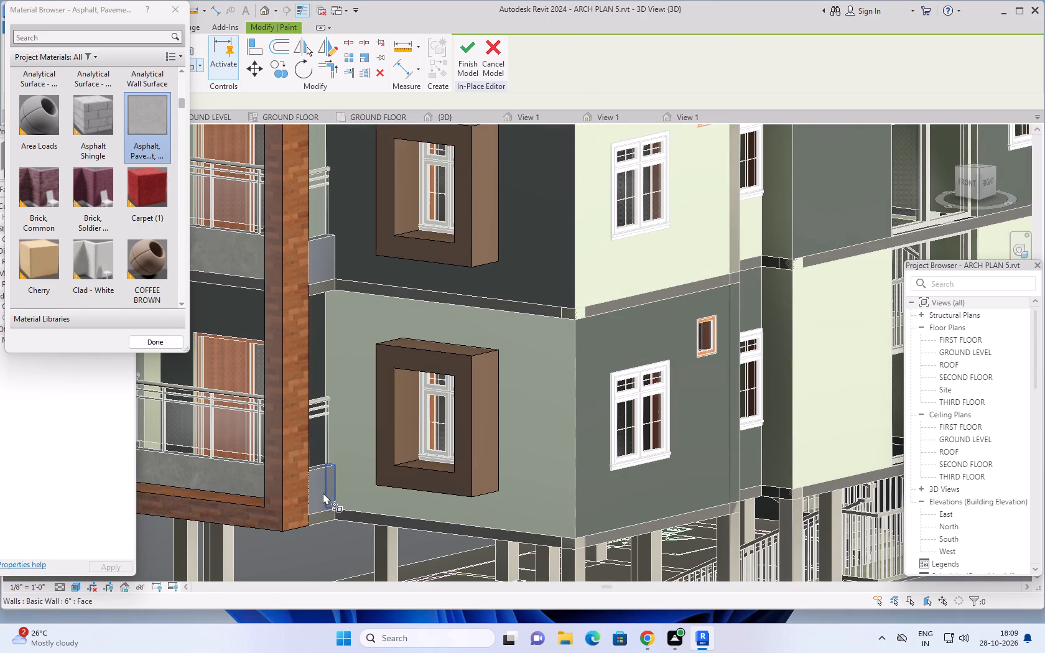
pyautogui.click(320, 489)
pyautogui.click(320, 259)
# Paint the roof parapet face inside the top of the wood balcony frame with Asphalt, Pavement, Light Grey.
pyautogui.scroll(-5, 371, 364)
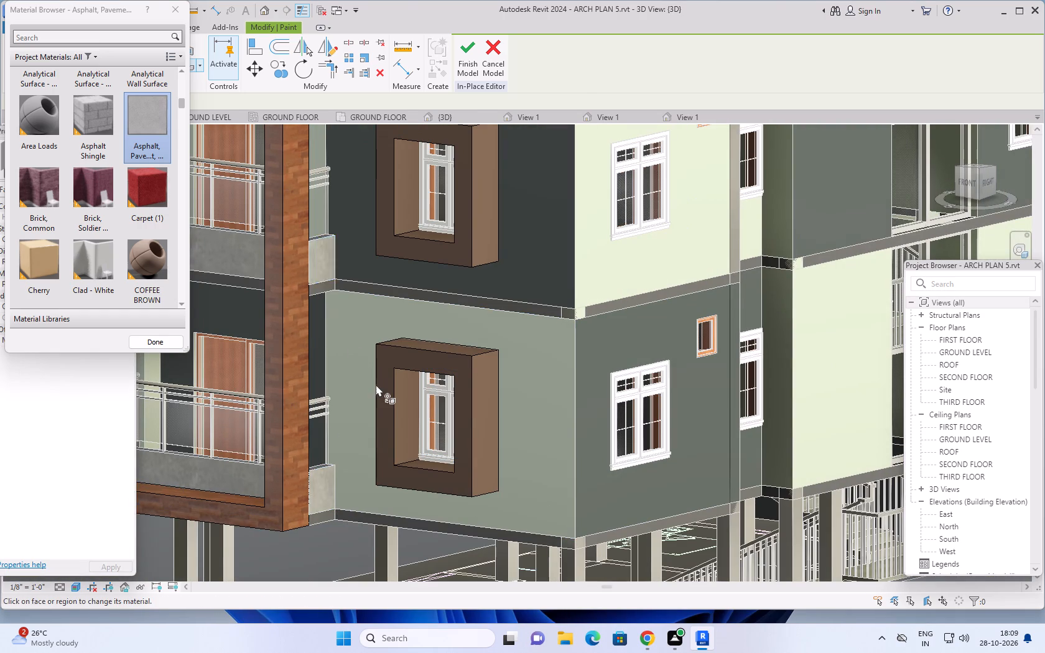
pyautogui.scroll(-1, 375, 386)
pyautogui.moveTo(338, 409); pyautogui.dragTo(388, 417, button='middle')
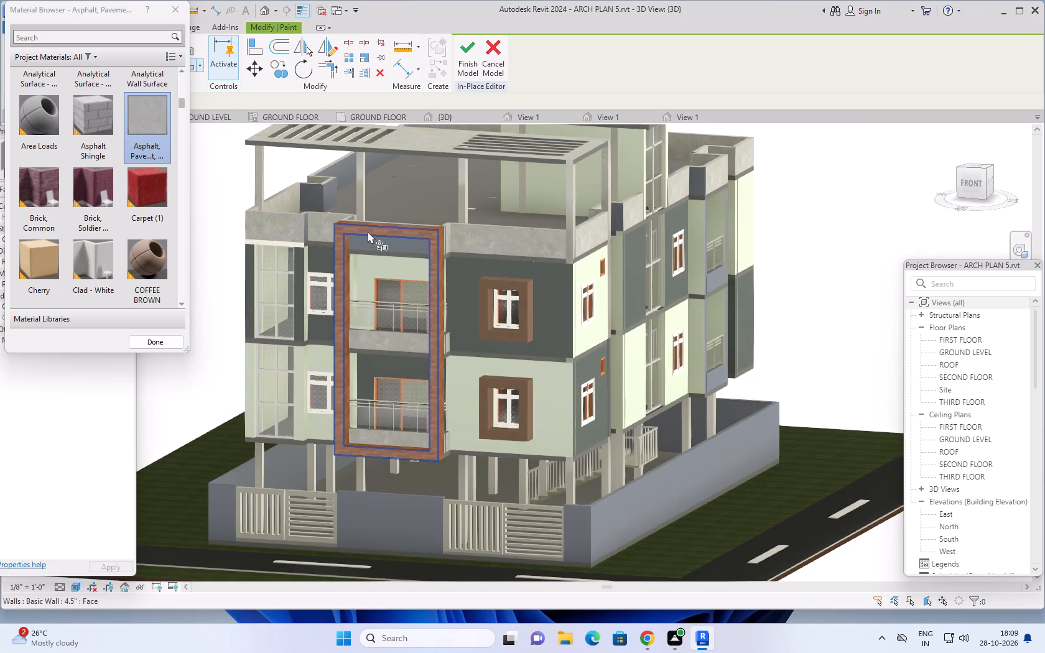
pyautogui.scroll(4, 369, 227)
pyautogui.click(385, 249)
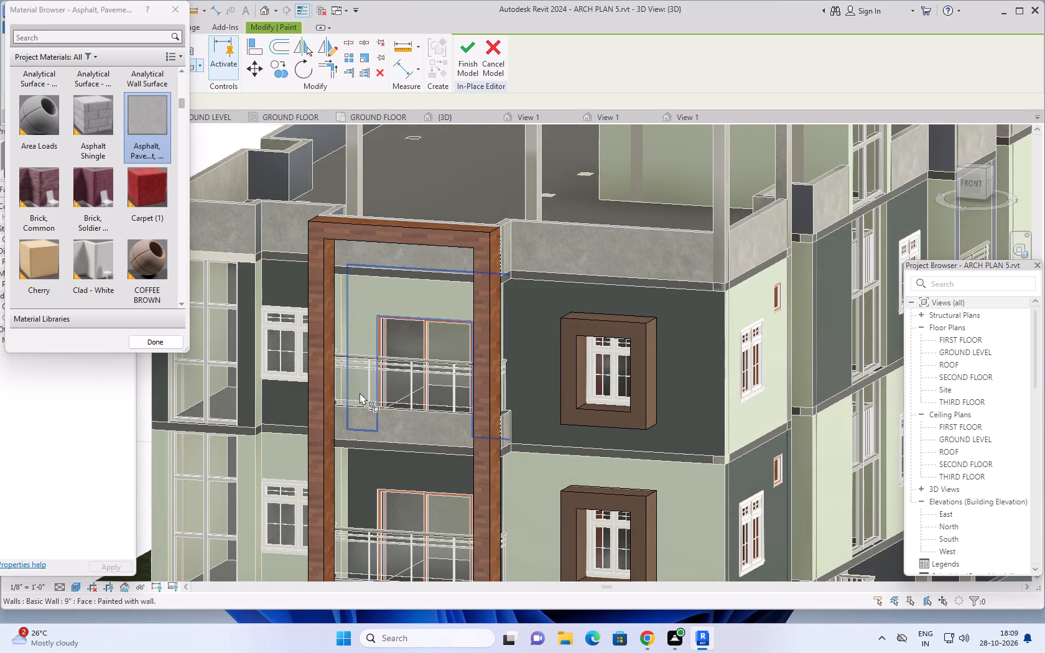
# Paint the west side faces of both front balcony parapets with Asphalt, Pavement, Light Grey.
pyautogui.keyDown('shift'); pyautogui.moveTo(404, 424); pyautogui.dragTo(472, 434, button='middle'); pyautogui.keyUp('shift')
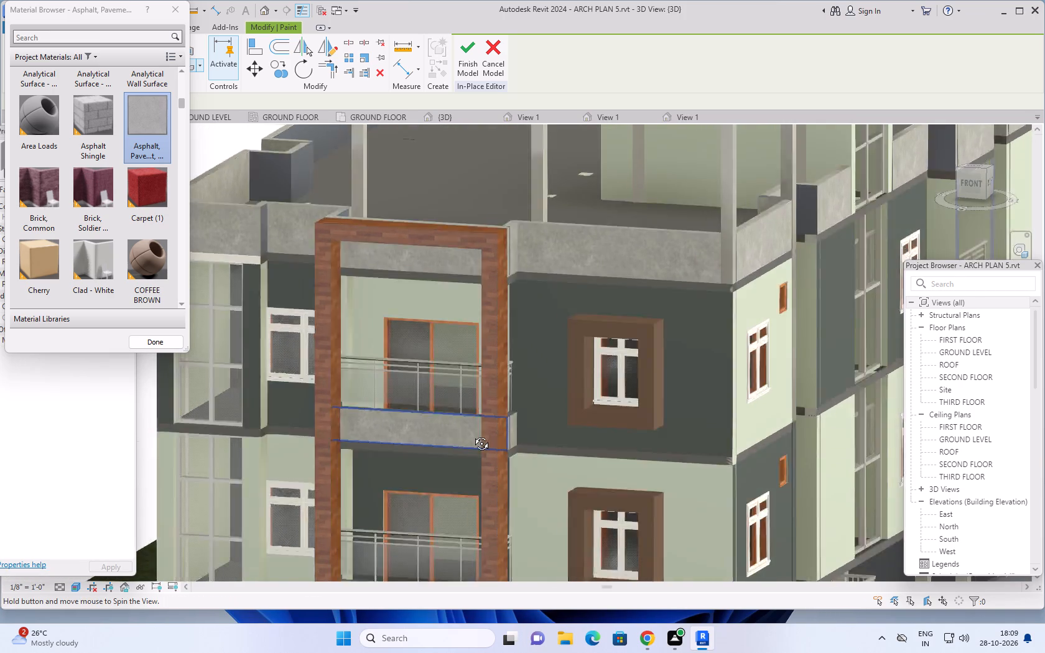
pyautogui.keyDown('shift'); pyautogui.moveTo(472, 434); pyautogui.dragTo(606, 427, button='middle'); pyautogui.keyUp('shift')
pyautogui.moveTo(629, 397); pyautogui.dragTo(258, 360, button='middle')
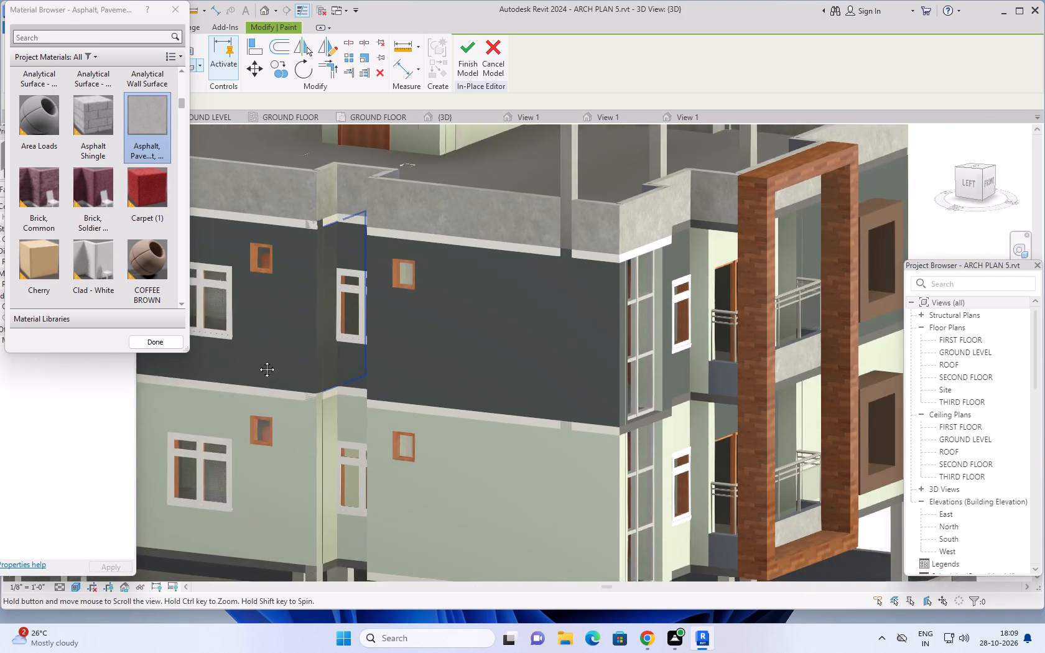
pyautogui.moveTo(258, 360); pyautogui.dragTo(154, 350, button='middle')
pyautogui.click(547, 351)
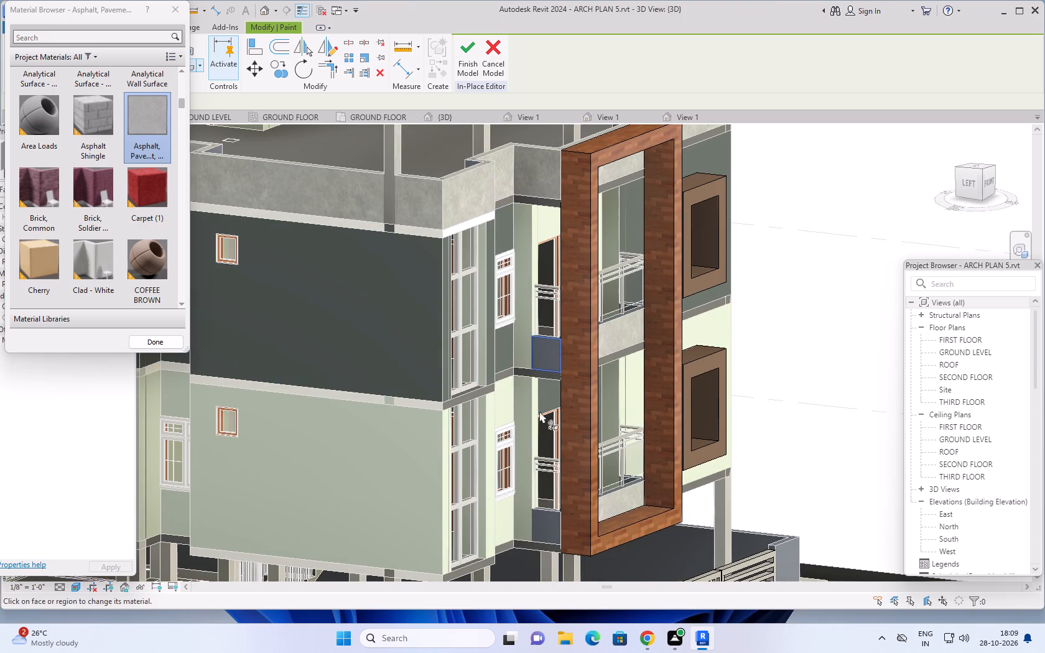
pyautogui.click(544, 521)
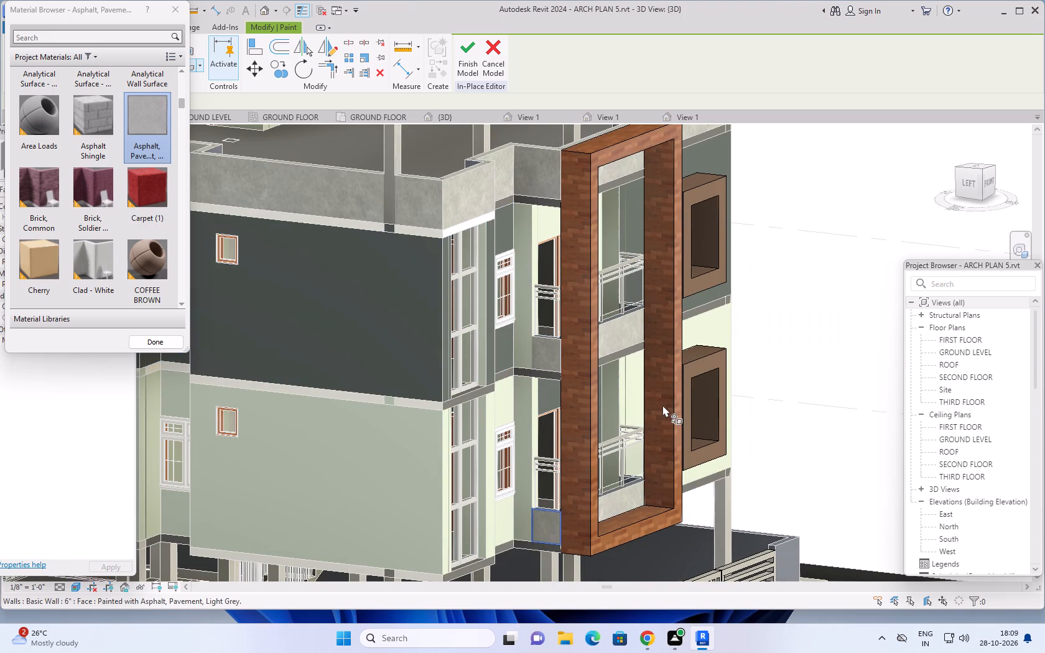
# Paint the outer wall faces of the upper and lower balconies on the east side with the wall material.
pyautogui.moveTo(657, 413); pyautogui.dragTo(429, 453, button='middle')
pyautogui.scroll(-2, 397, 442)
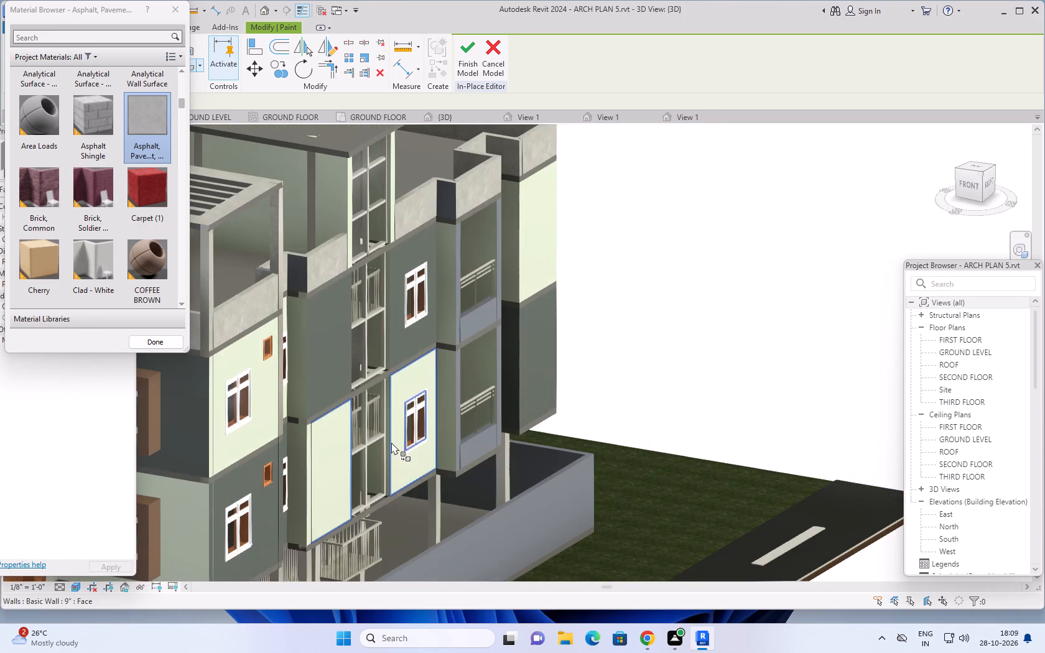
pyautogui.moveTo(392, 442); pyautogui.dragTo(592, 365, button='middle')
pyautogui.moveTo(320, 449); pyautogui.dragTo(412, 414, button='middle')
pyautogui.keyDown('shift'); pyautogui.moveTo(381, 432); pyautogui.dragTo(300, 414, button='middle'); pyautogui.keyUp('shift')
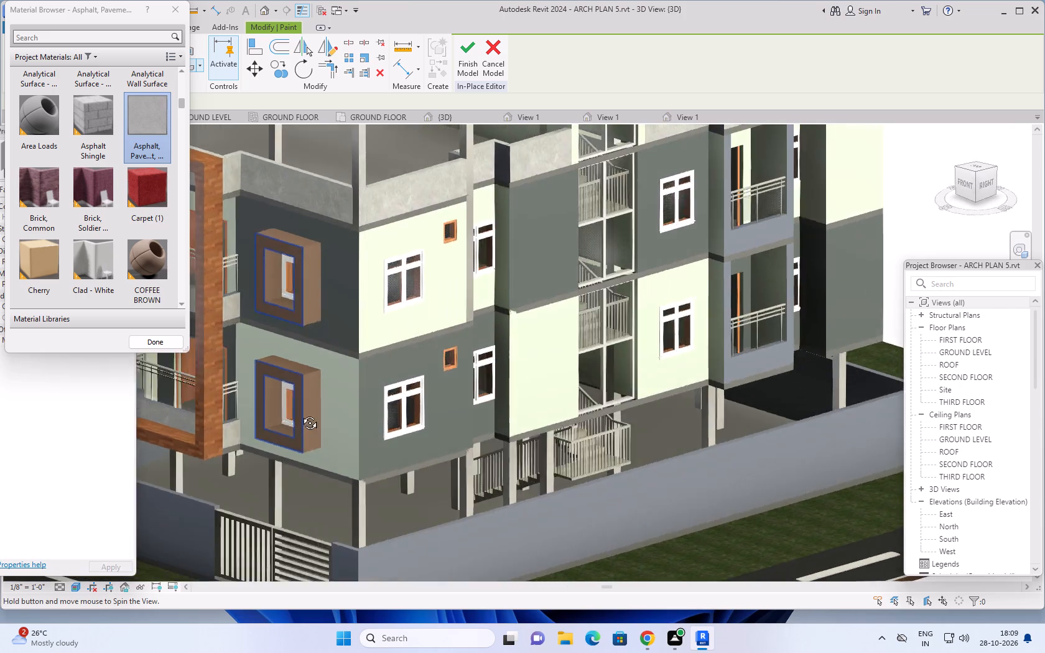
pyautogui.keyDown('shift'); pyautogui.moveTo(300, 414); pyautogui.dragTo(208, 381, button='middle'); pyautogui.keyUp('shift')
pyautogui.scroll(-2, 407, 361)
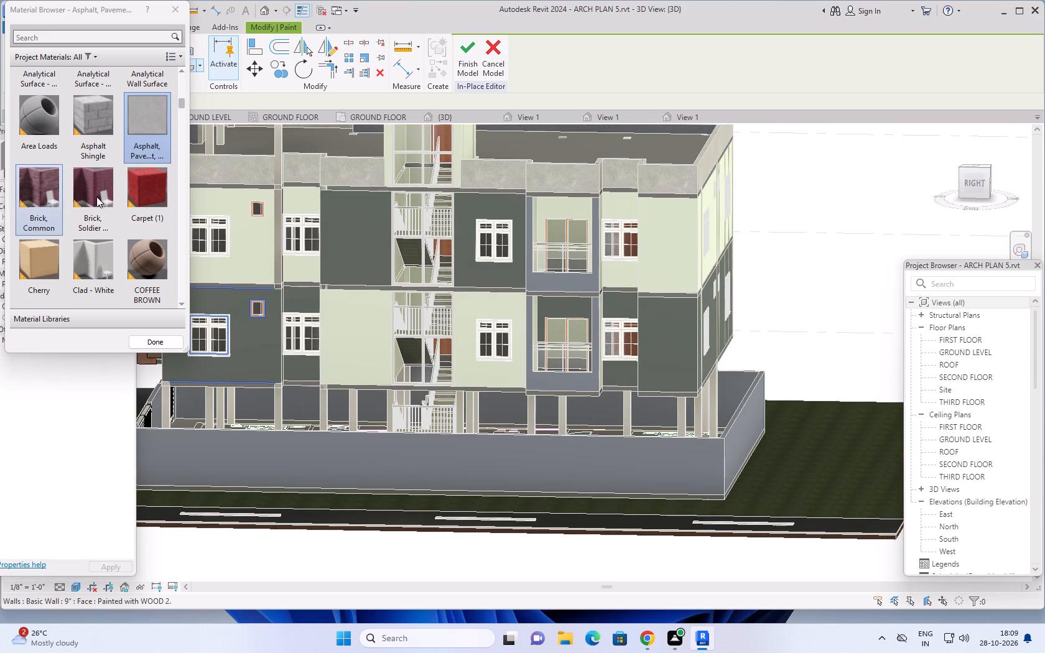
pyautogui.scroll(-13, 124, 172)
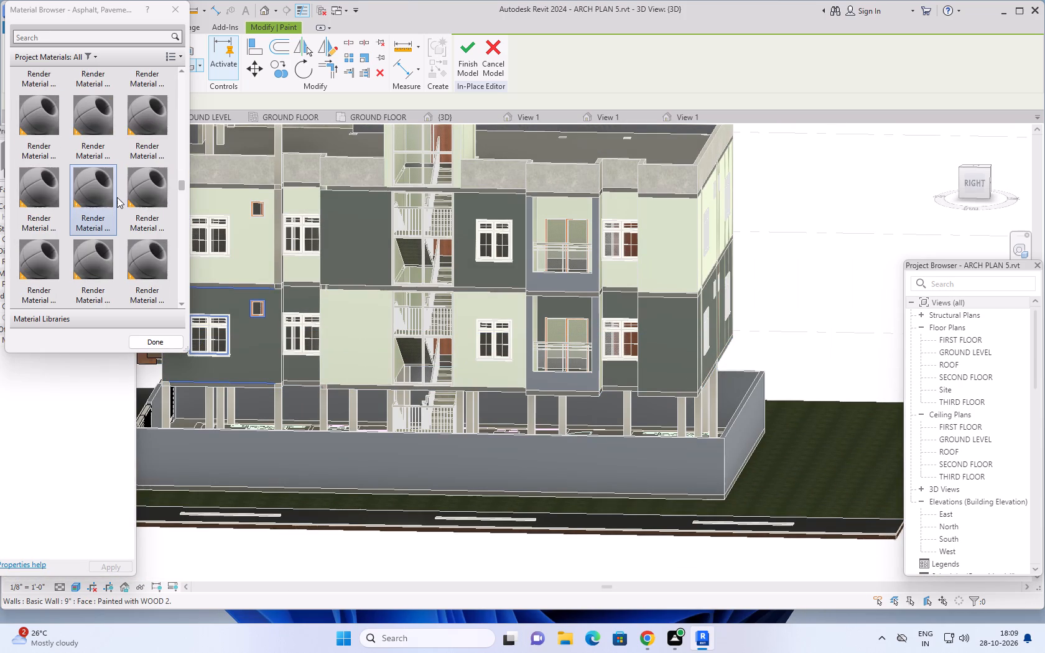
pyautogui.scroll(-15, 117, 197)
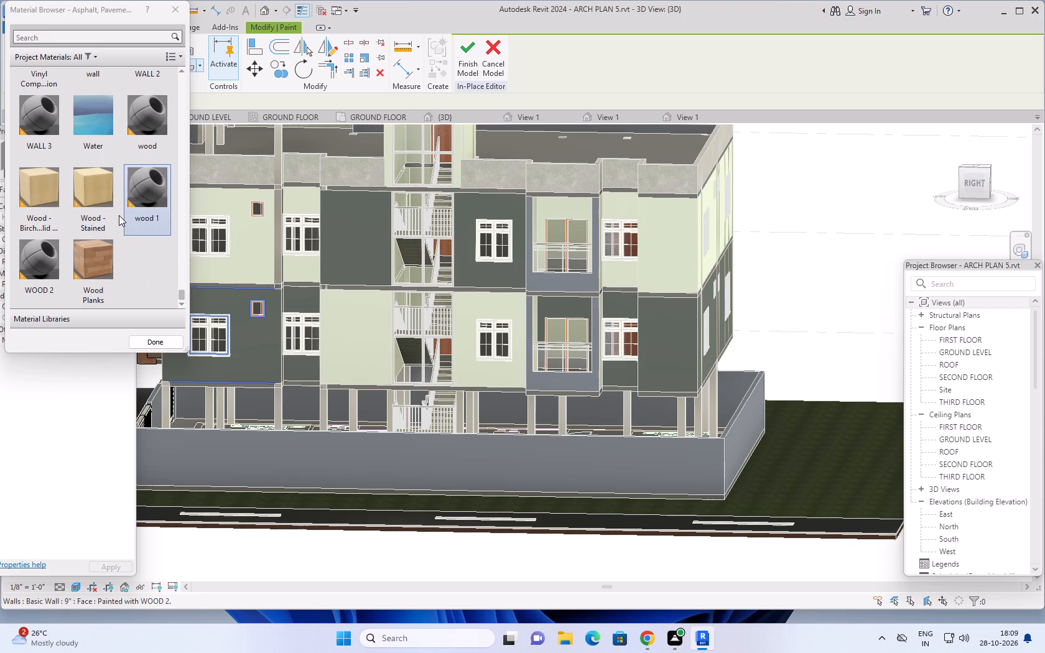
pyautogui.scroll(1, 119, 215)
pyautogui.click(98, 248)
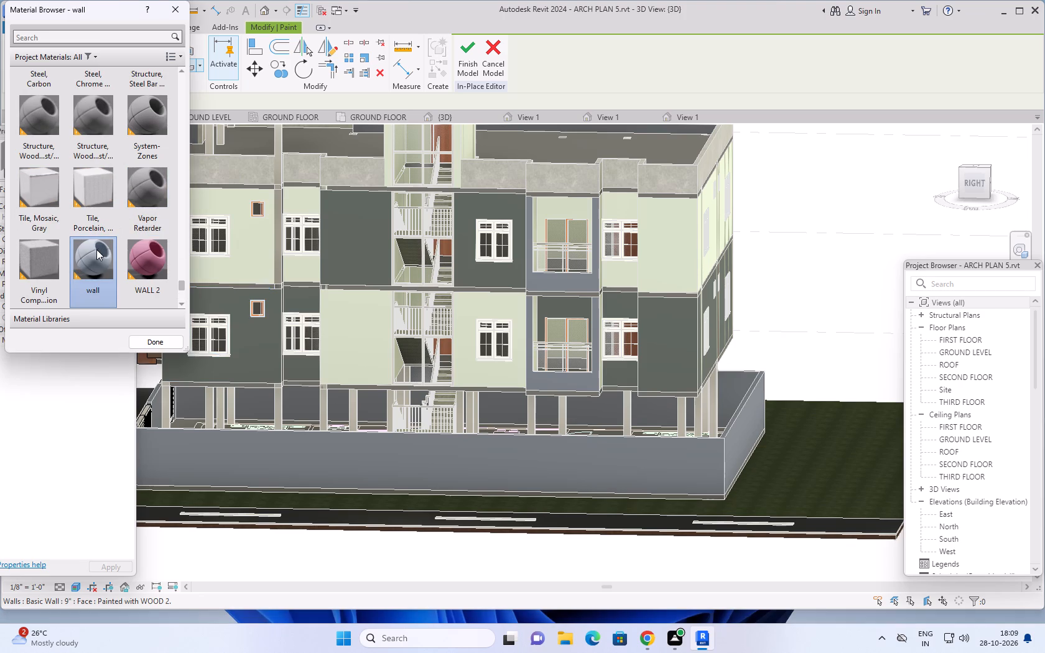
pyautogui.scroll(3, 560, 274)
pyautogui.click(571, 279)
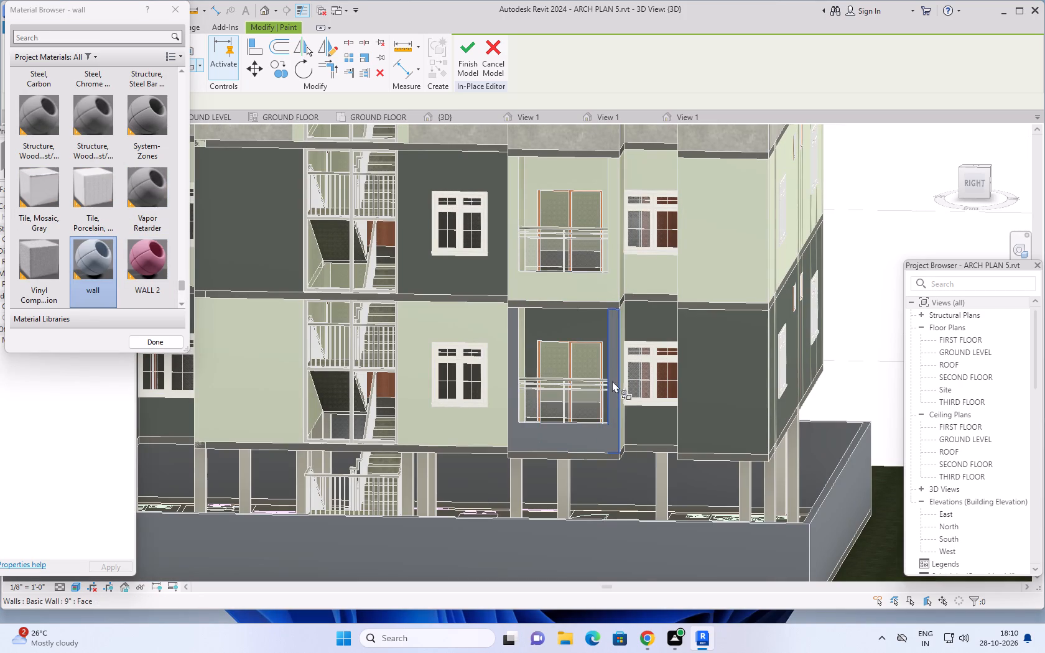
pyautogui.click(573, 432)
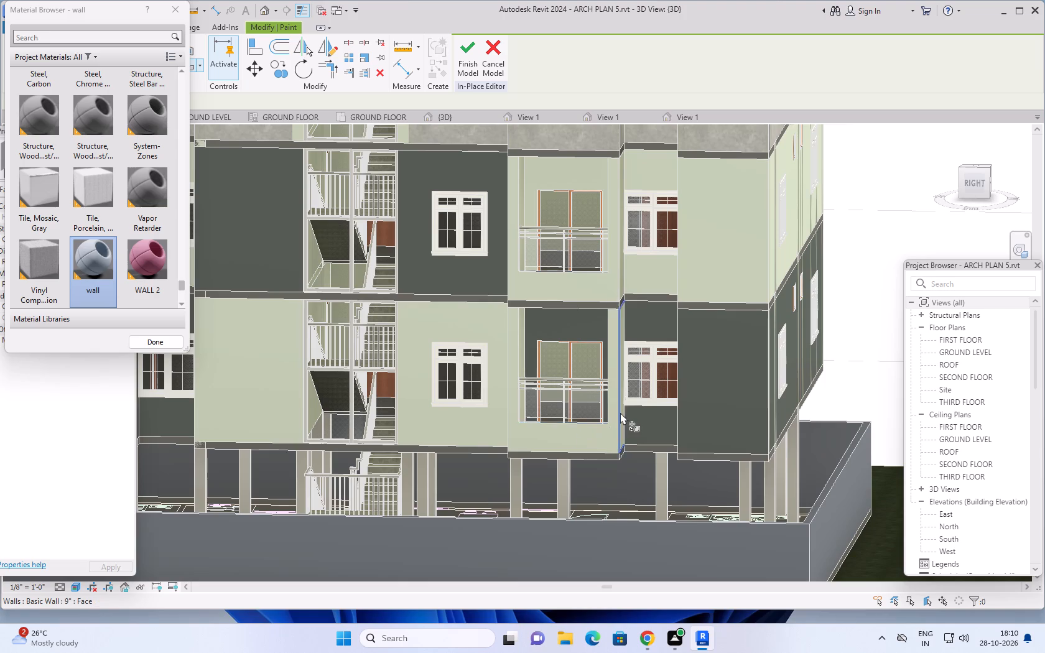
# Examine the painted building from the east side, the back corners, the front and above.
pyautogui.scroll(-4, 620, 412)
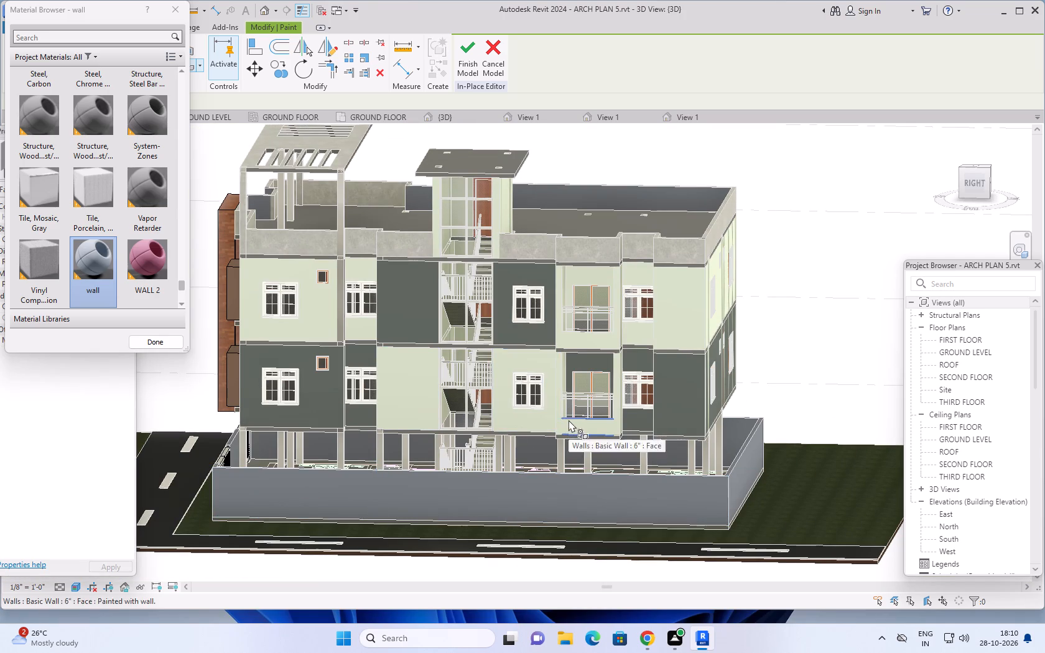
pyautogui.keyDown('shift'); pyautogui.moveTo(567, 406); pyautogui.dragTo(422, 417, button='middle'); pyautogui.keyUp('shift')
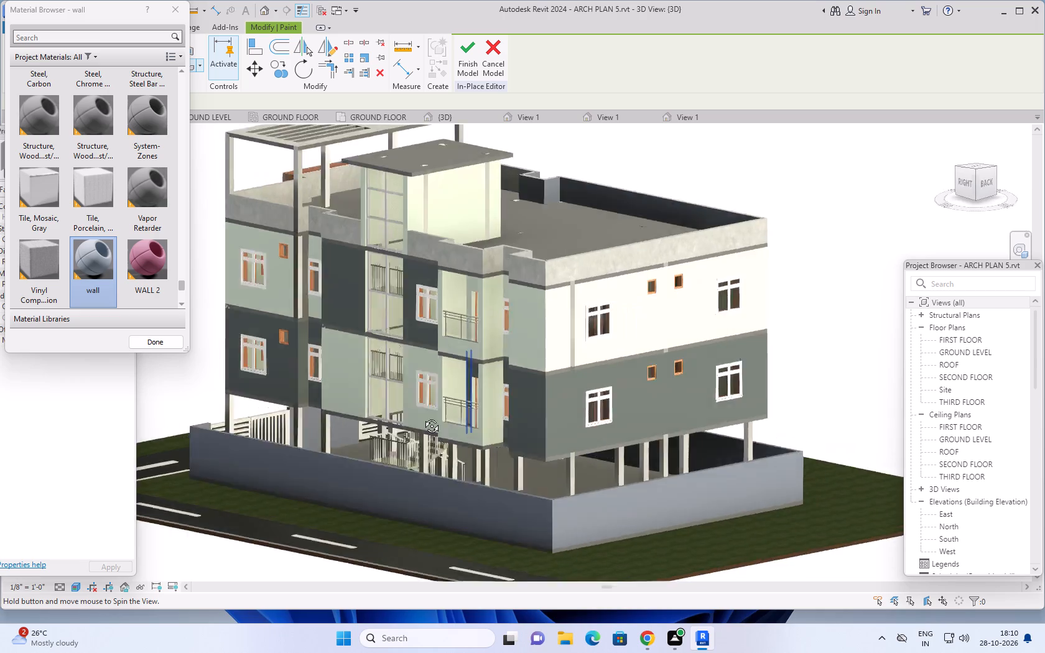
pyautogui.keyDown('shift'); pyautogui.moveTo(422, 417); pyautogui.dragTo(261, 408, button='middle'); pyautogui.keyUp('shift')
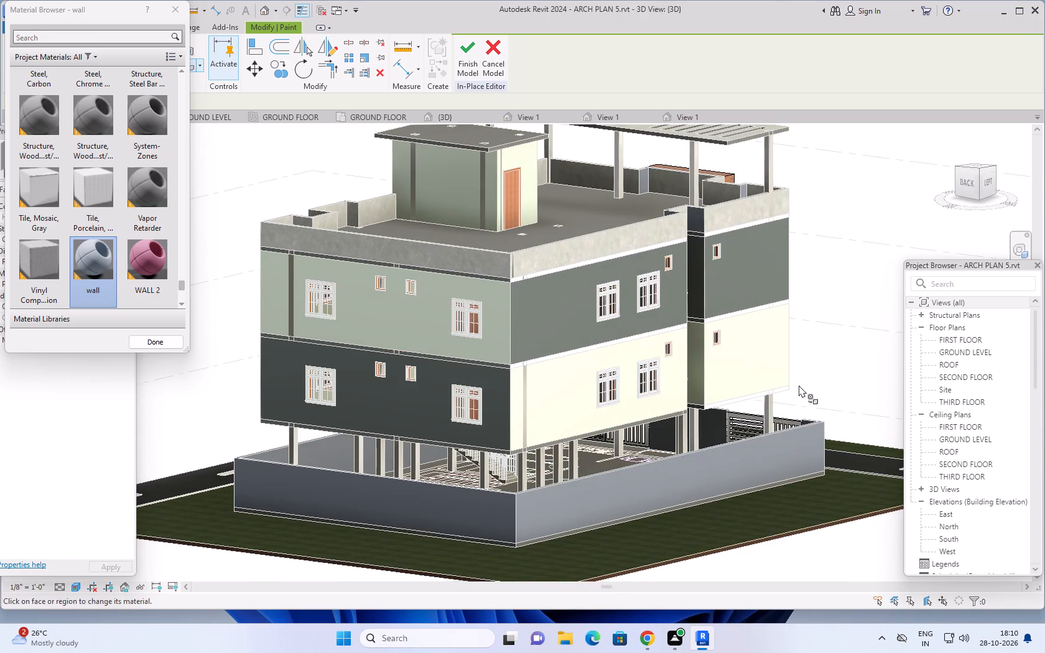
pyautogui.keyDown('shift'); pyautogui.moveTo(815, 365); pyautogui.dragTo(427, 420, button='middle'); pyautogui.keyUp('shift')
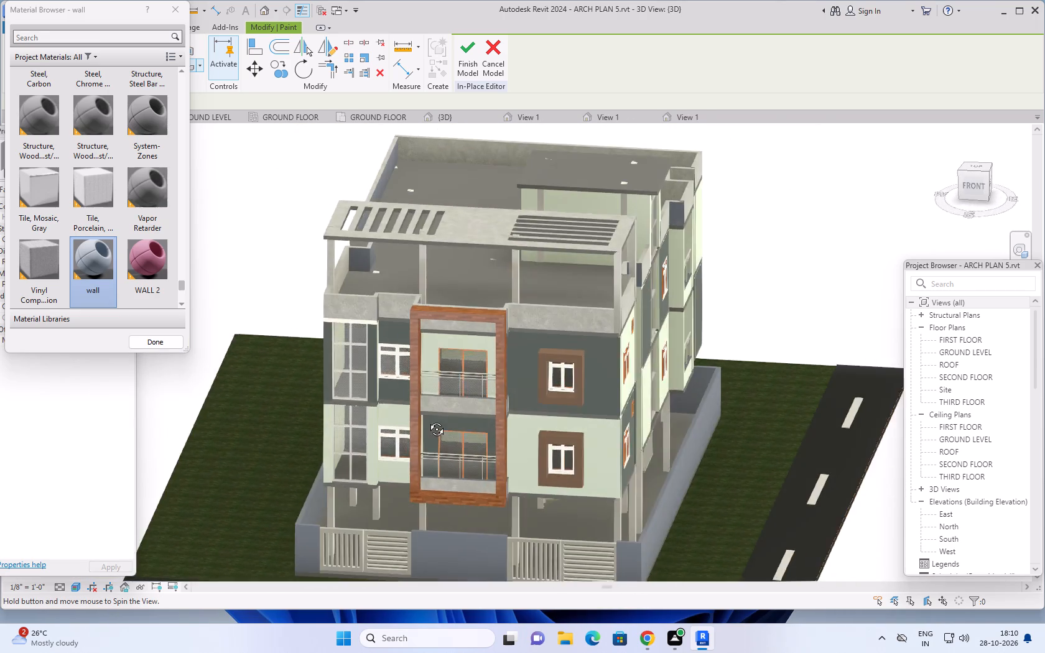
pyautogui.keyDown('shift'); pyautogui.moveTo(427, 420); pyautogui.dragTo(505, 373, button='middle'); pyautogui.keyUp('shift')
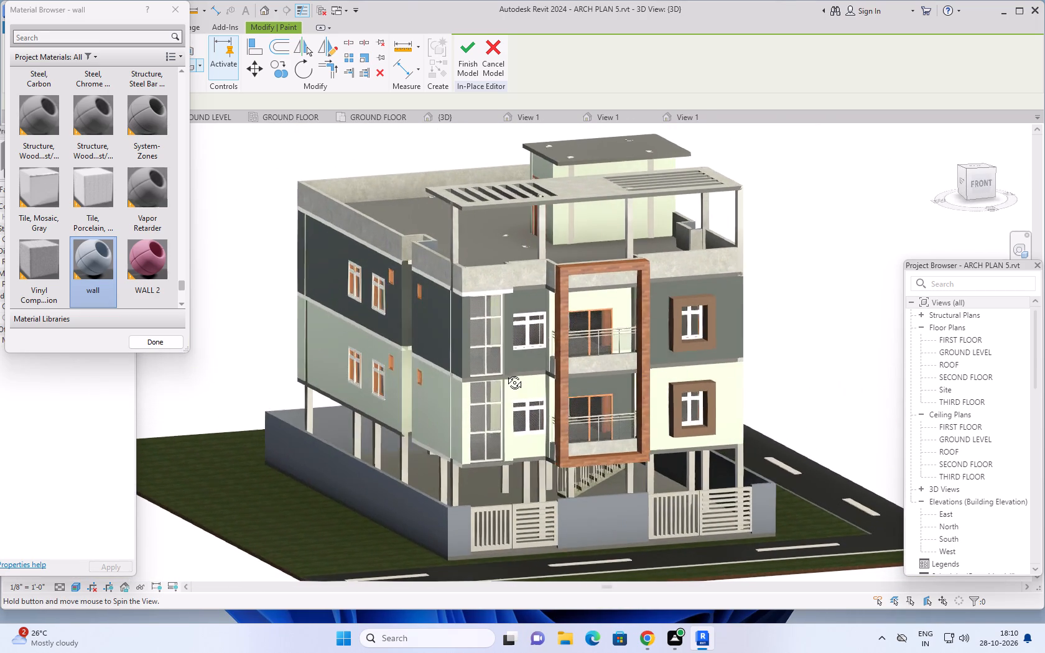
pyautogui.keyDown('shift'); pyautogui.moveTo(505, 373); pyautogui.dragTo(474, 458, button='middle'); pyautogui.keyUp('shift')
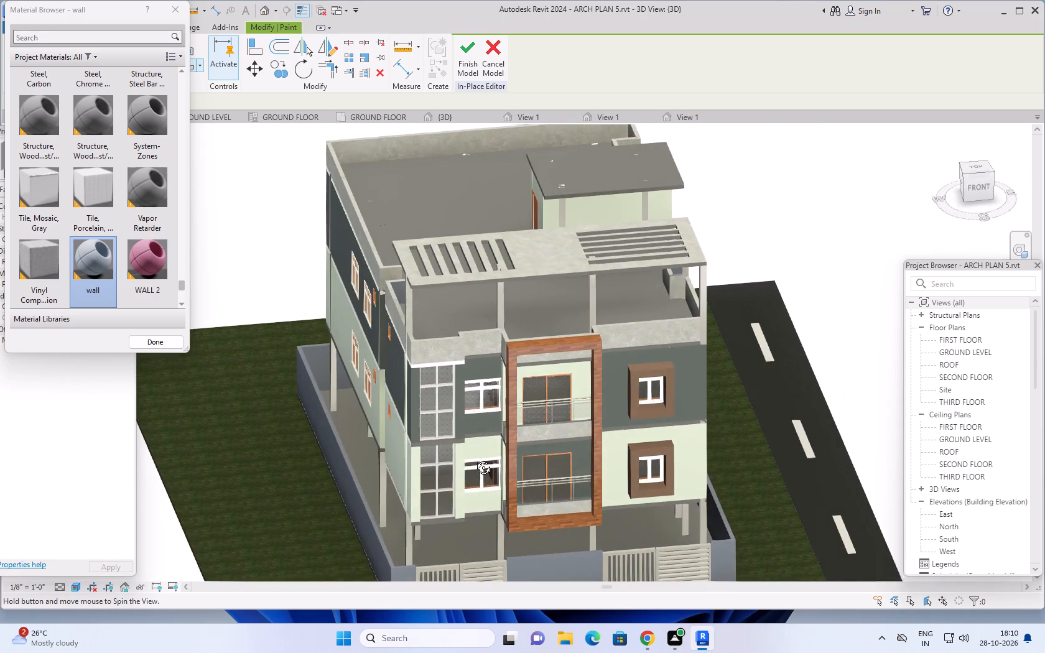
pyautogui.keyDown('shift'); pyautogui.moveTo(474, 458); pyautogui.dragTo(448, 449, button='middle'); pyautogui.keyUp('shift')
# Paint the remaining dark parapet wall face beneath the west end of the roof pergola with Asphalt, Pavement, Light Grey.
pyautogui.scroll(3, 394, 353)
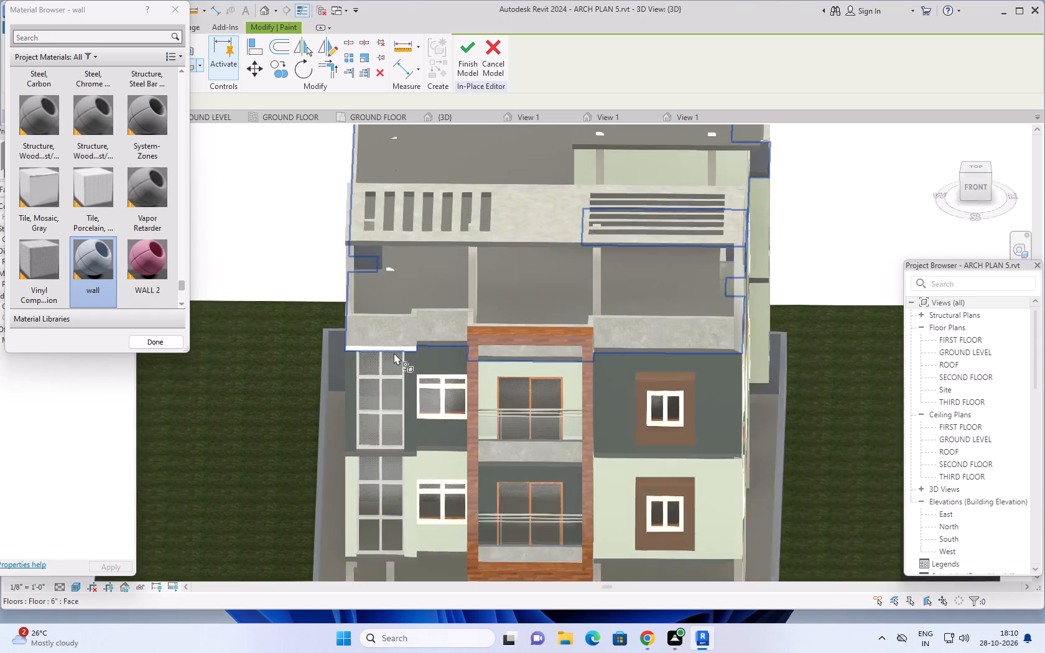
pyautogui.scroll(2, 139, 211)
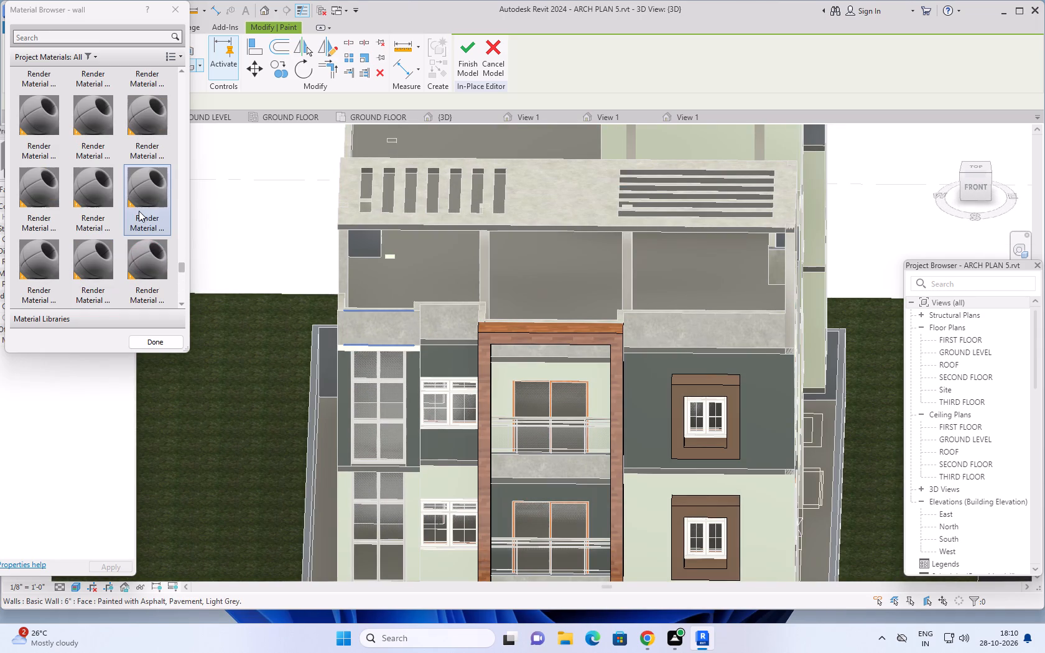
pyautogui.scroll(12, 139, 211)
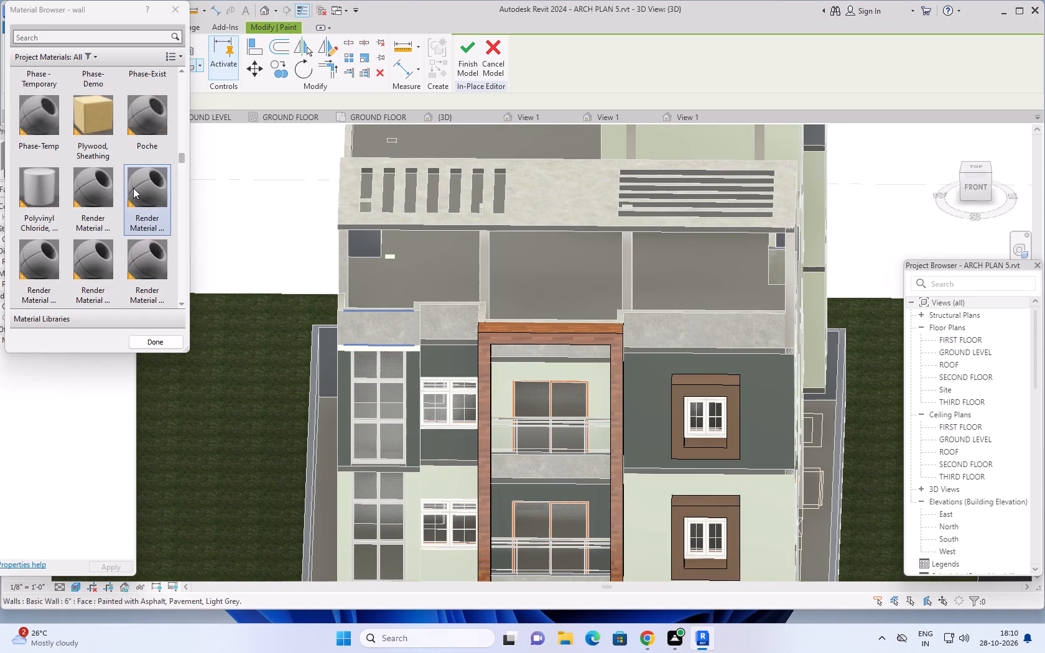
pyautogui.scroll(6, 133, 188)
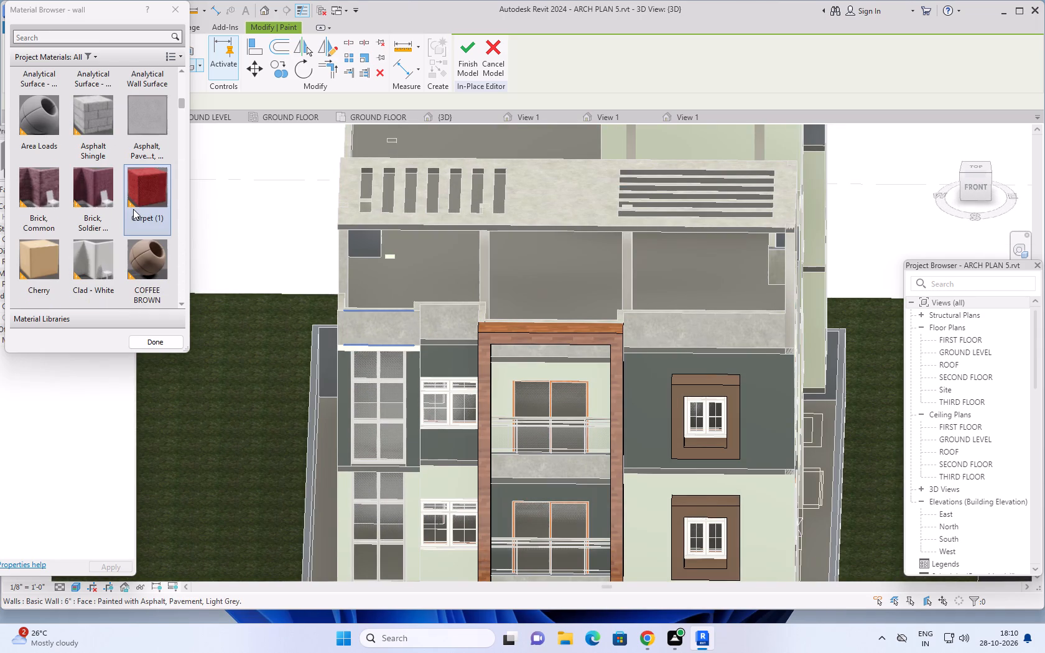
pyautogui.click(157, 126)
pyautogui.scroll(3, 308, 241)
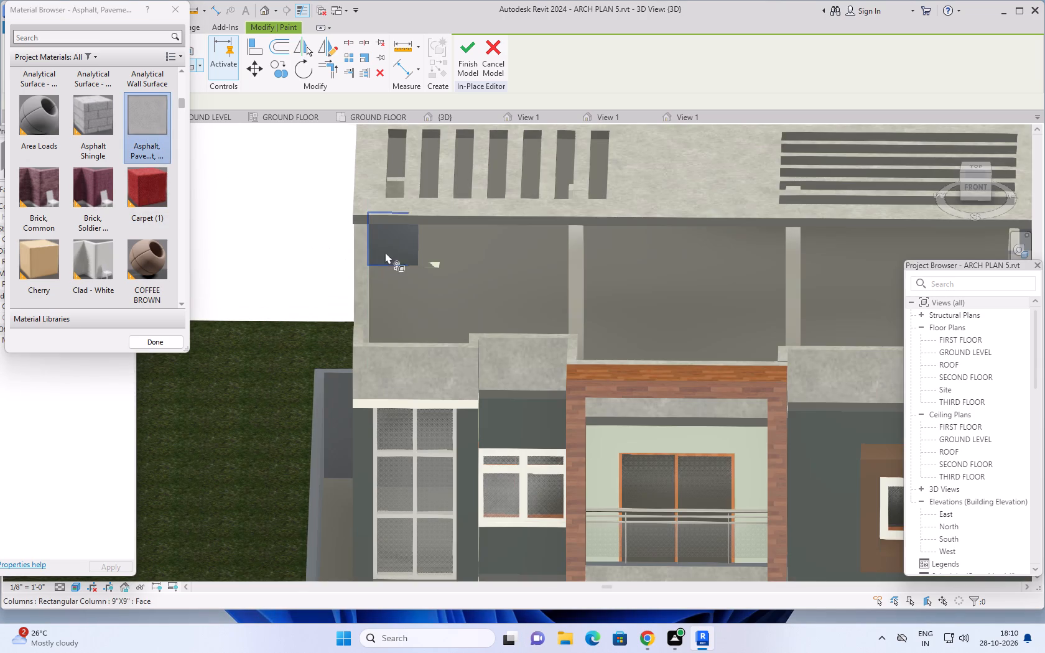
pyautogui.click(404, 242)
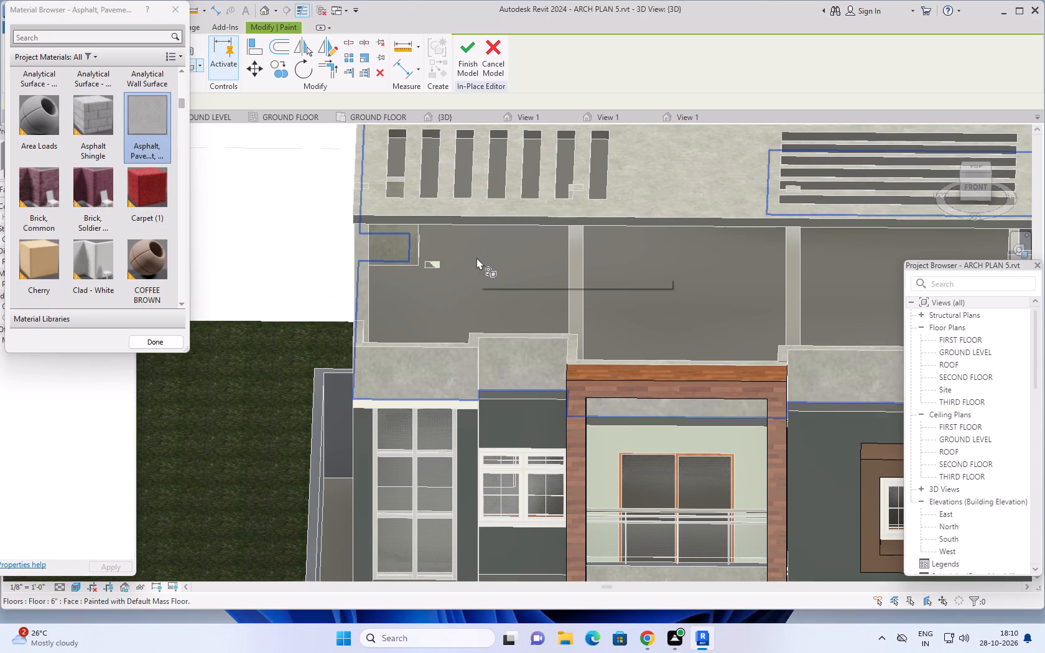
# Paint the underside of the slotted roof pergola slab with Asphalt, Pavement, Light Grey.
pyautogui.keyDown('shift'); pyautogui.moveTo(476, 258); pyautogui.dragTo(532, 189, button='middle'); pyautogui.keyUp('shift')
pyautogui.moveTo(591, 183); pyautogui.dragTo(464, 420, button='middle')
pyautogui.moveTo(511, 393); pyautogui.dragTo(580, 314, button='middle')
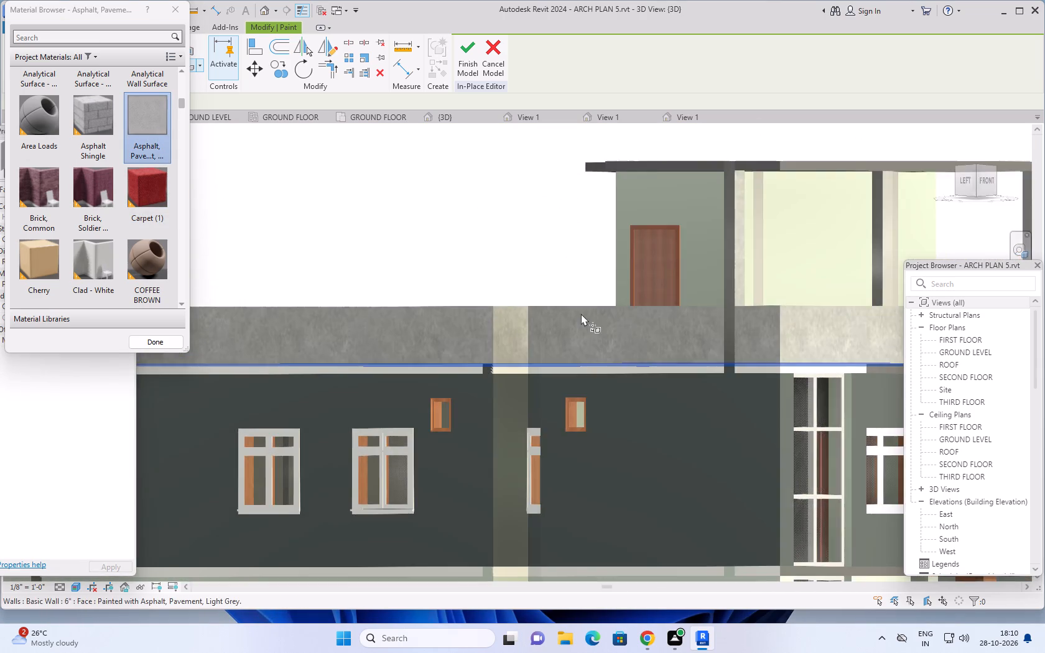
pyautogui.moveTo(581, 313); pyautogui.dragTo(317, 491, button='middle')
pyautogui.moveTo(542, 450); pyautogui.dragTo(429, 526, button='middle')
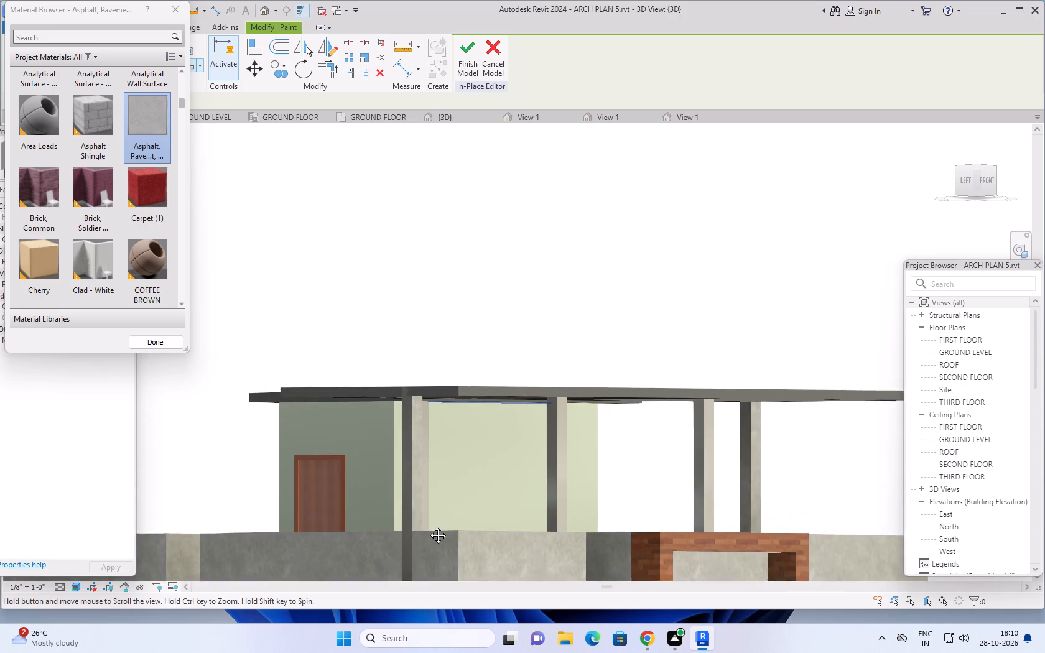
pyautogui.moveTo(429, 526); pyautogui.dragTo(416, 534, button='middle')
pyautogui.moveTo(461, 499); pyautogui.dragTo(484, 457, button='middle')
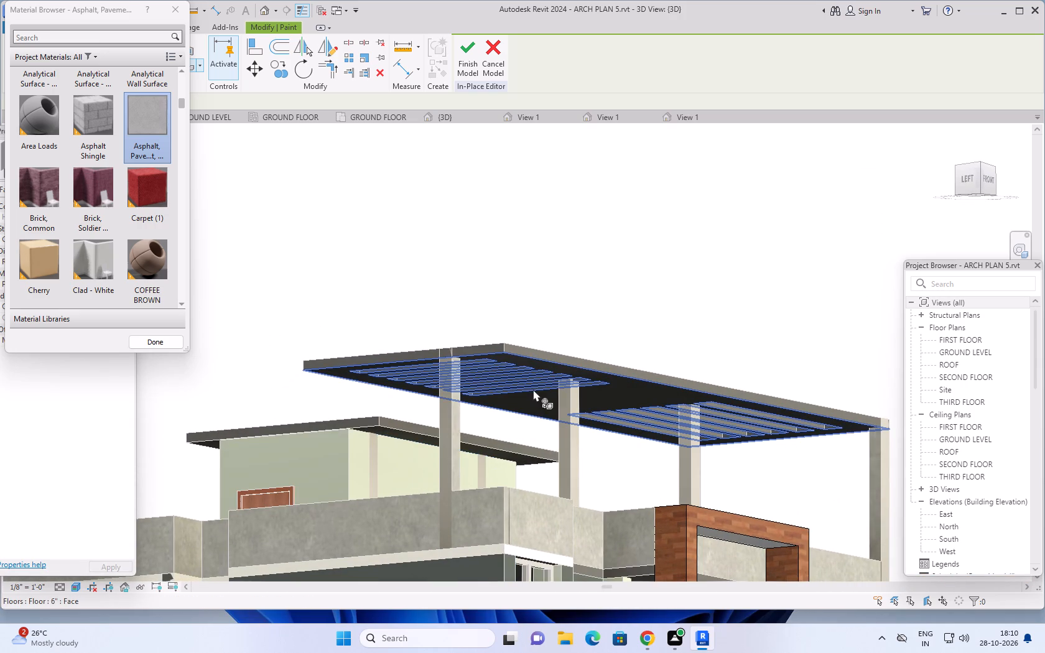
pyautogui.click(533, 393)
# Examine the whole painted building and its site from low on the west side and from above the front corner.
pyautogui.scroll(-11, 485, 401)
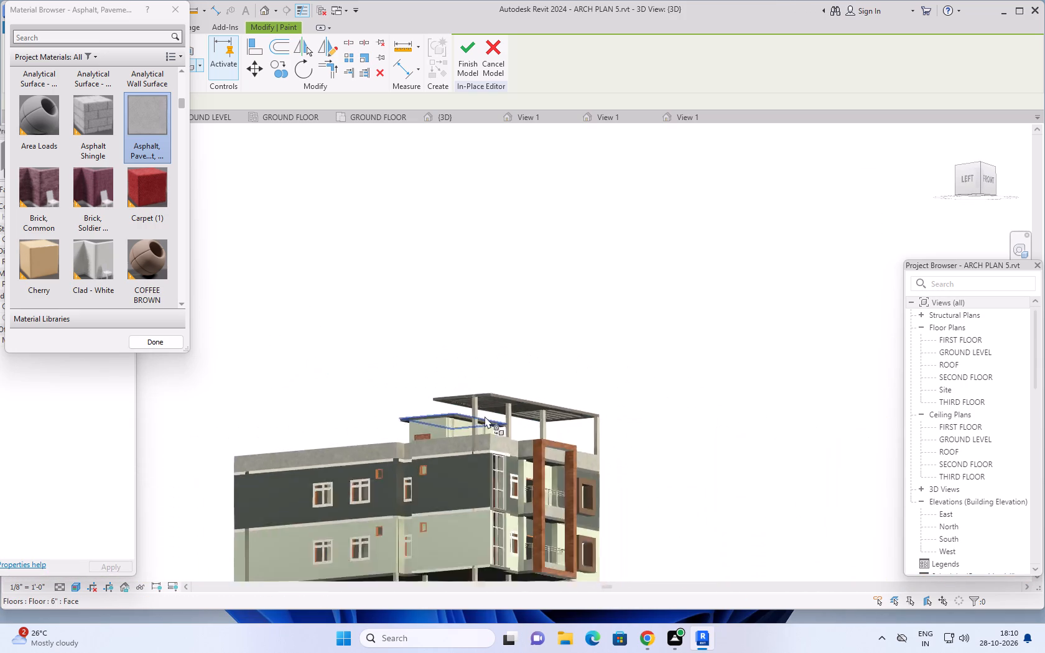
pyautogui.scroll(-3, 485, 416)
pyautogui.moveTo(478, 414); pyautogui.dragTo(499, 347, button='middle')
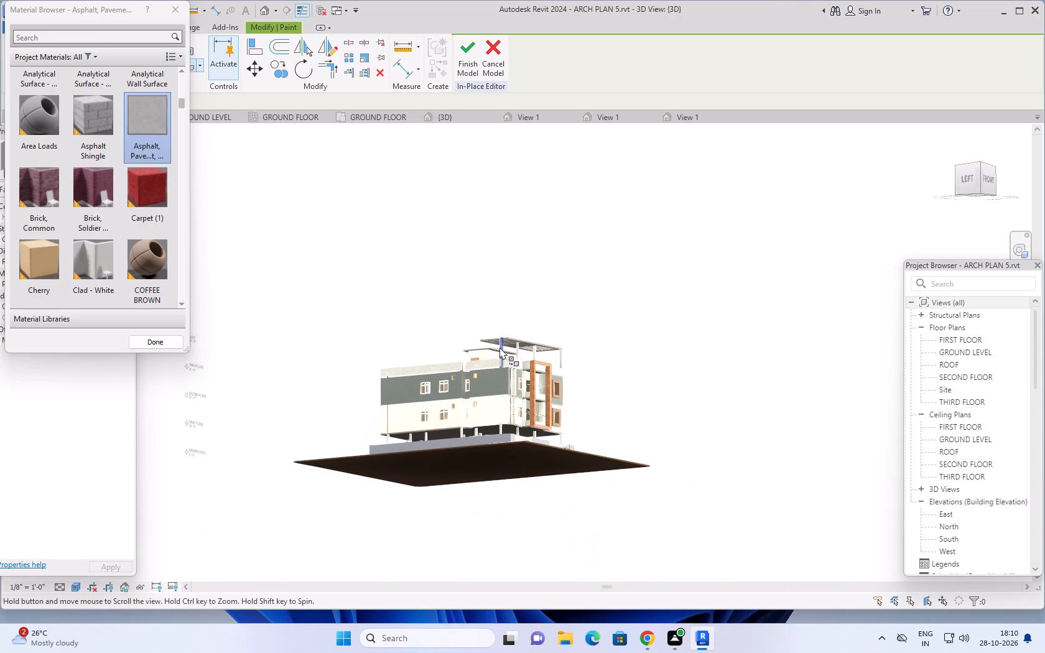
pyautogui.moveTo(499, 347); pyautogui.dragTo(434, 557, button='middle')
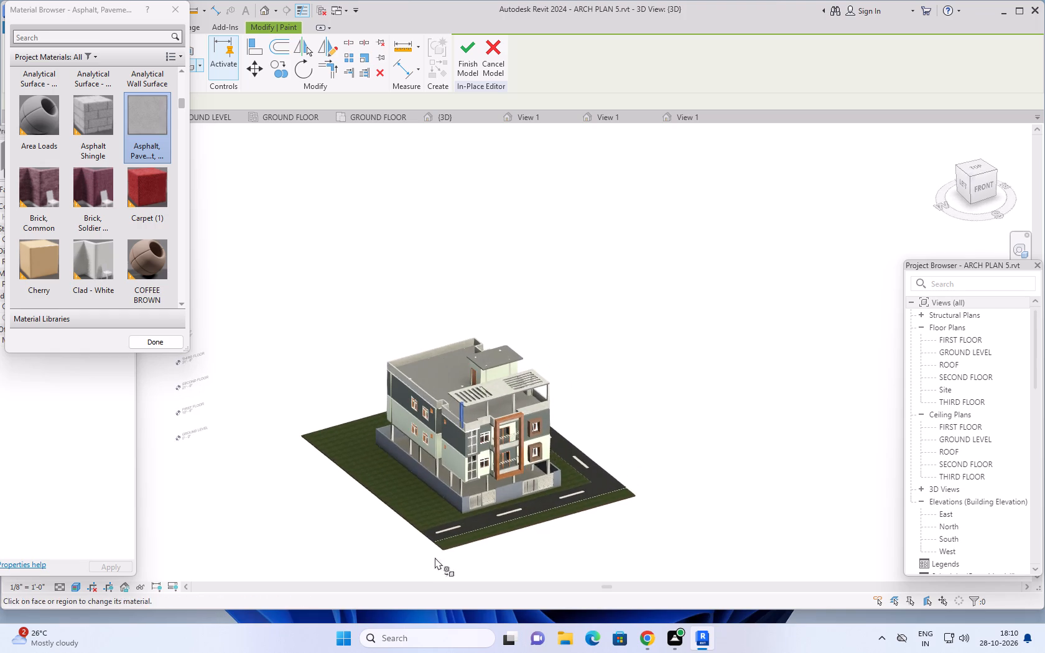
pyautogui.scroll(5, 544, 520)
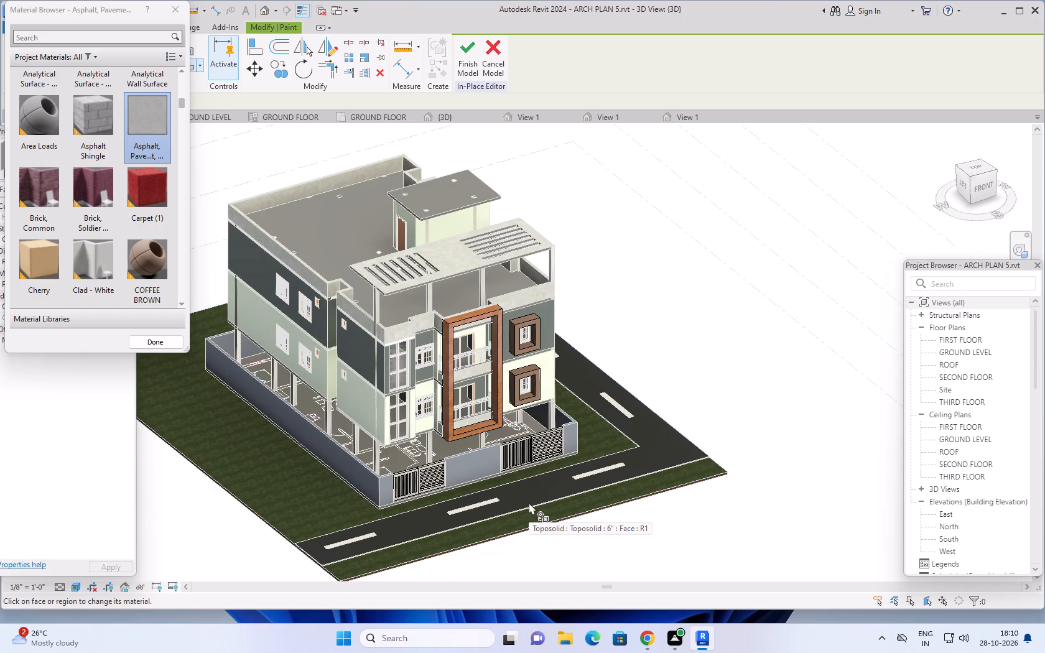
# End painting and finish the in-place model, keeping its changes.
pyautogui.press('Escape')
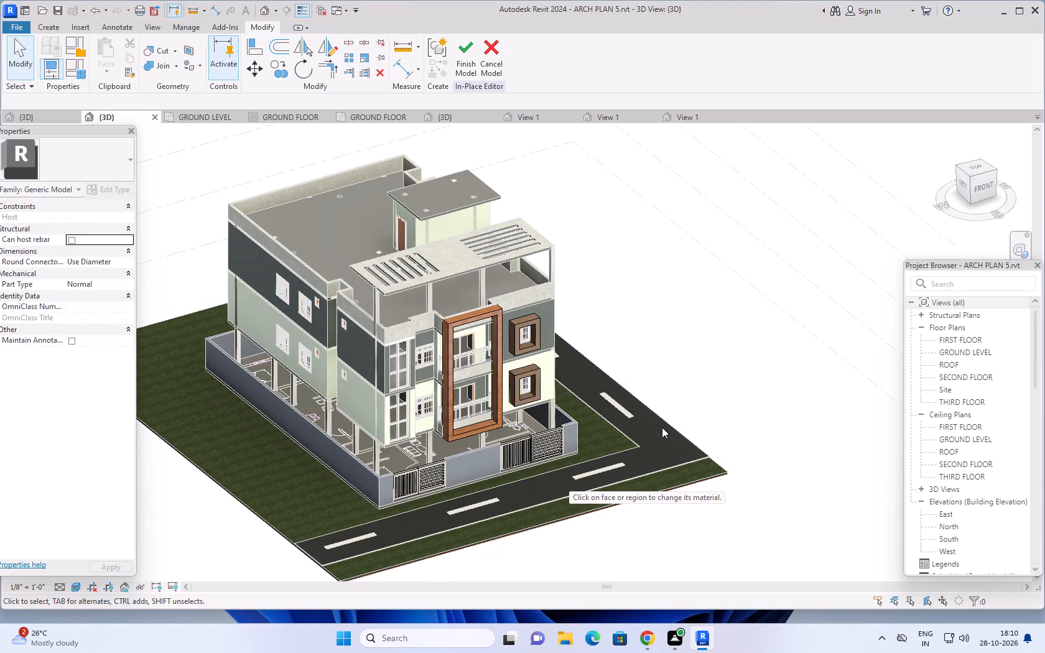
pyautogui.click(466, 48)
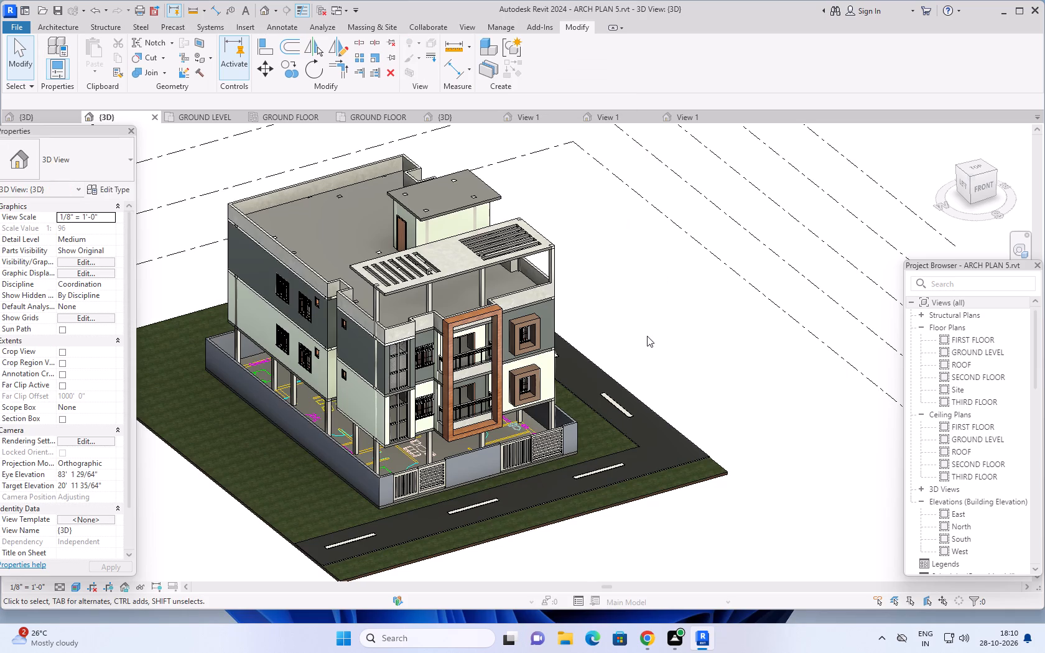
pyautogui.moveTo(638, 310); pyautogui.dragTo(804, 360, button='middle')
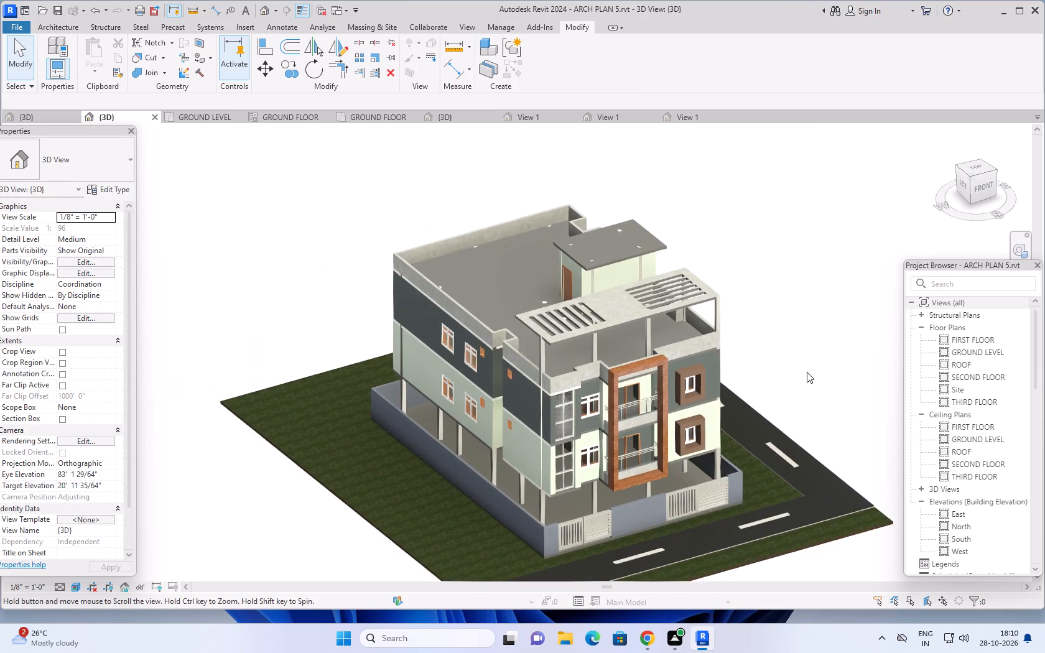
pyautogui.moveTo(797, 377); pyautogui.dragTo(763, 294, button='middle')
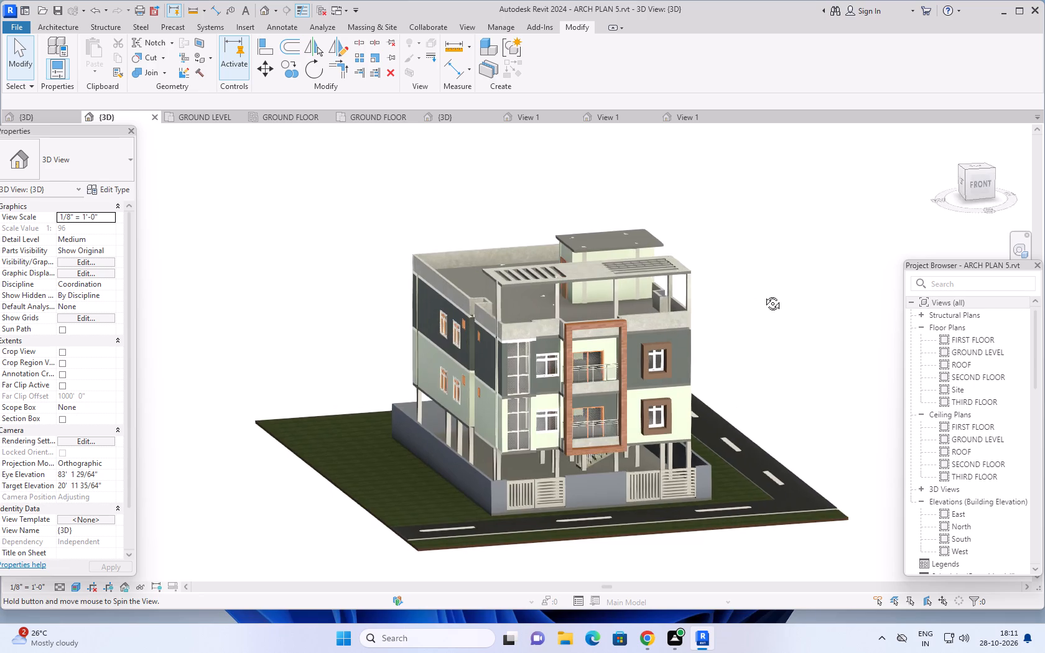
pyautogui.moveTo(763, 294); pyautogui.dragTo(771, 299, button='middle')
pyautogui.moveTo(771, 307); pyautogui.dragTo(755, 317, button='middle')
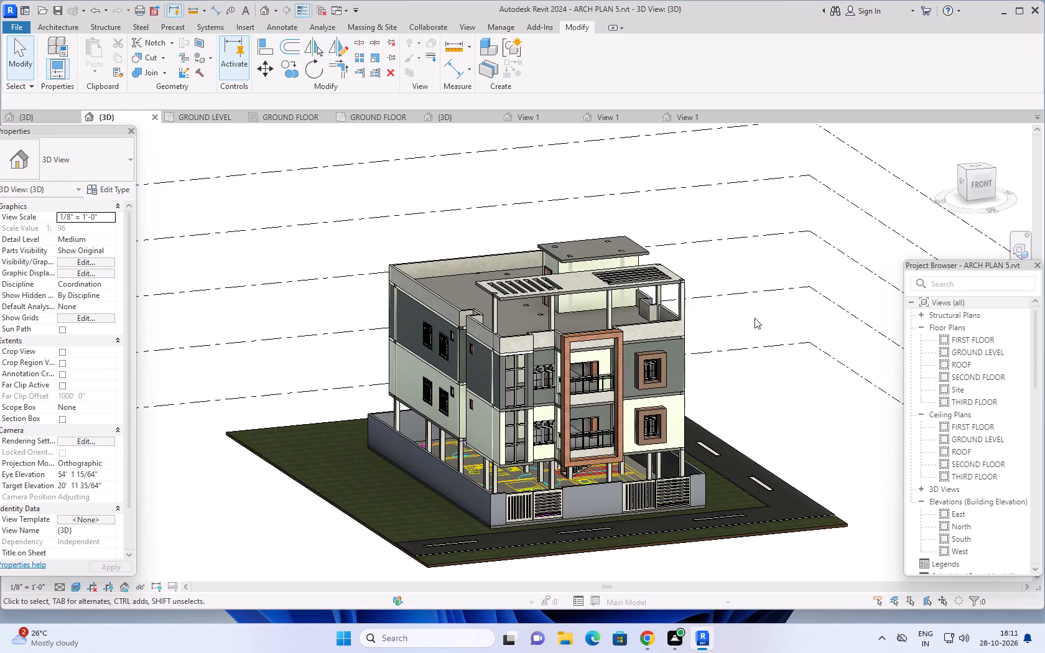
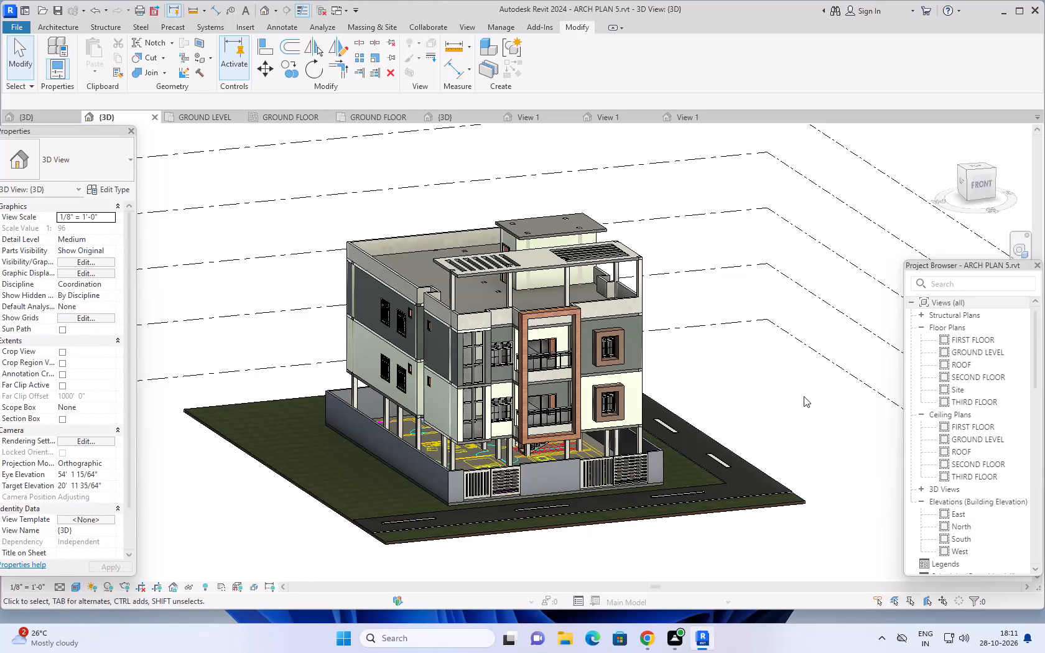
# Examine the finished building, roof pergola and site from the front, both long sides, the rear and above.
pyautogui.scroll(2, 723, 396)
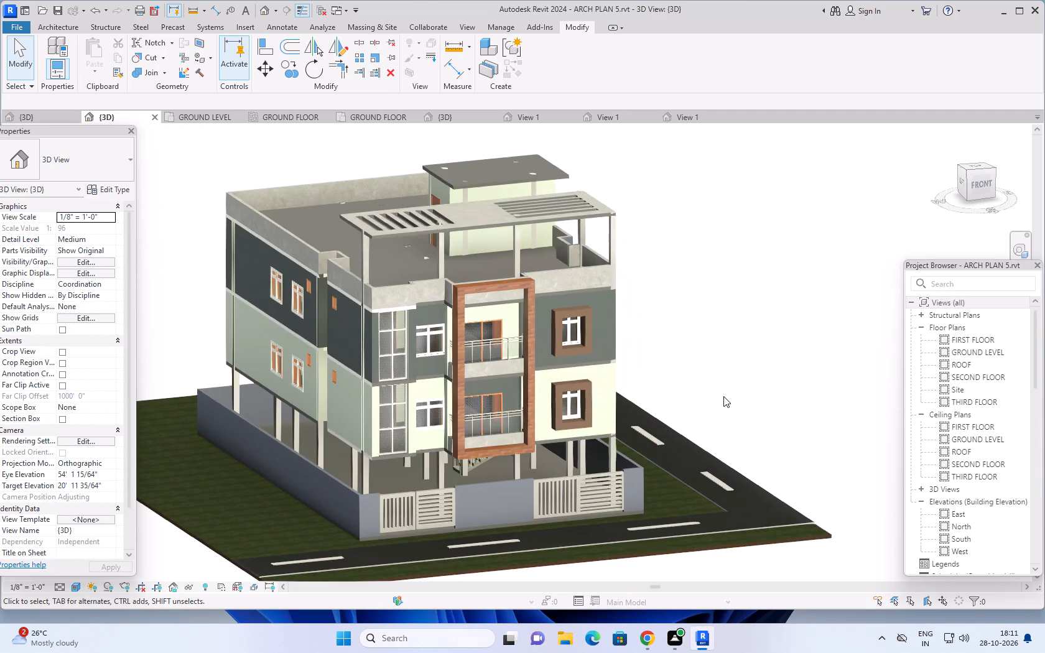
pyautogui.moveTo(721, 395); pyautogui.dragTo(783, 392, button='middle')
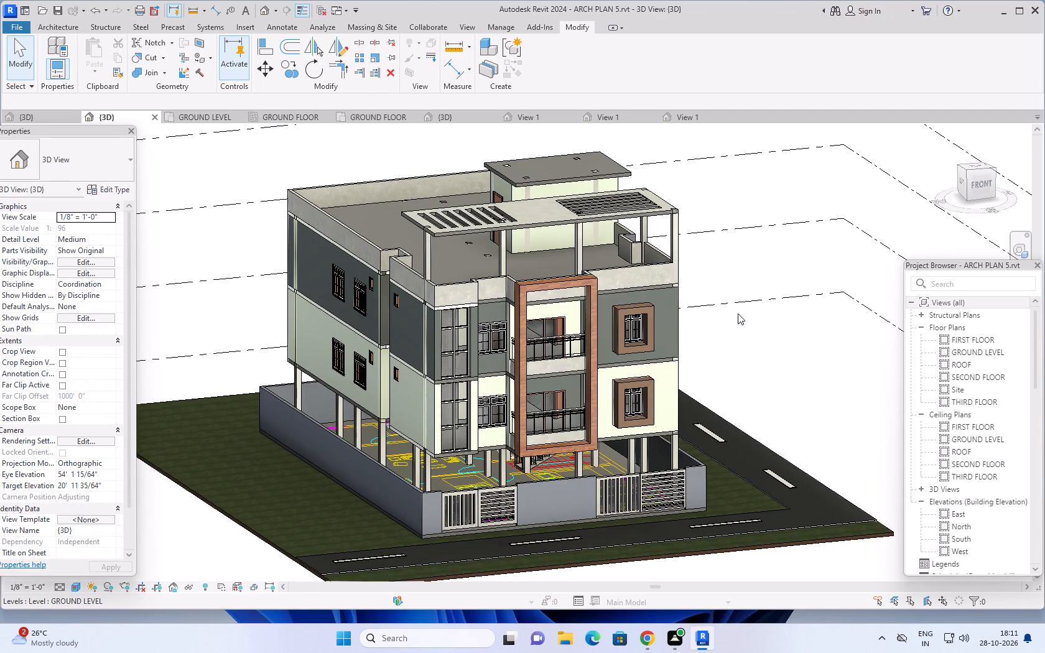
pyautogui.keyDown('shift'); pyautogui.moveTo(735, 329); pyautogui.dragTo(773, 334, button='middle'); pyautogui.keyUp('shift')
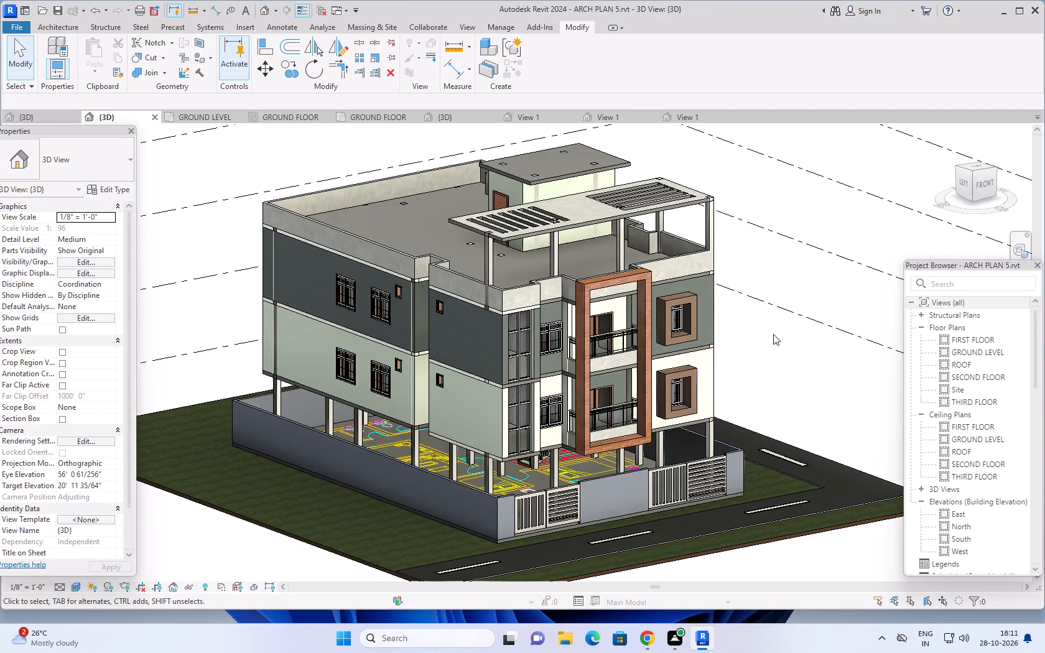
pyautogui.scroll(-2, 774, 335)
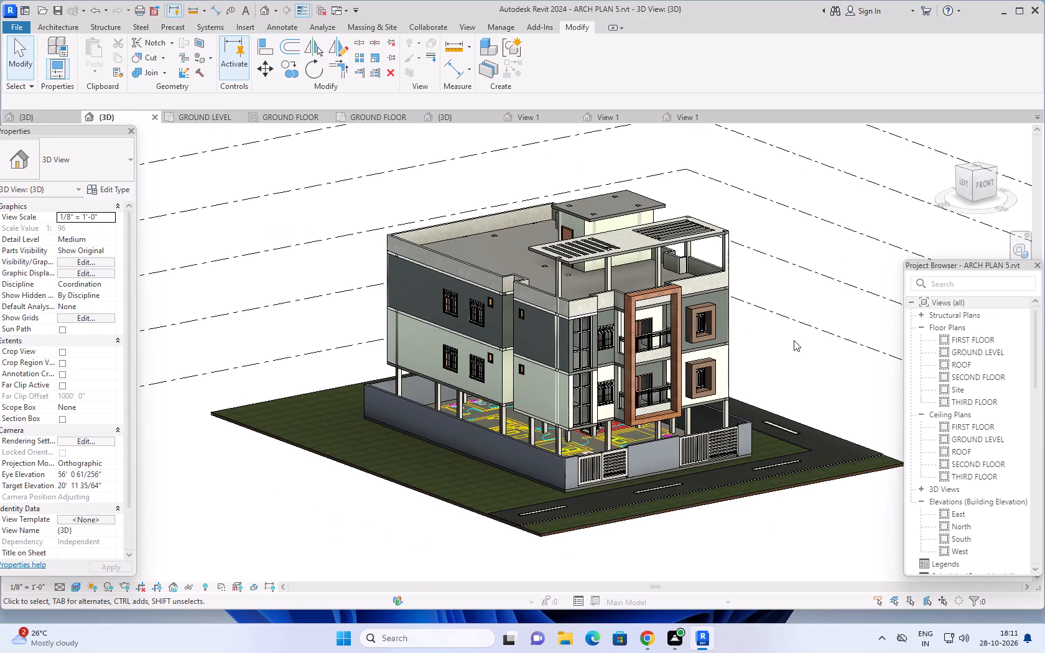
pyautogui.keyDown('shift'); pyautogui.moveTo(788, 345); pyautogui.dragTo(684, 454, button='middle'); pyautogui.keyUp('shift')
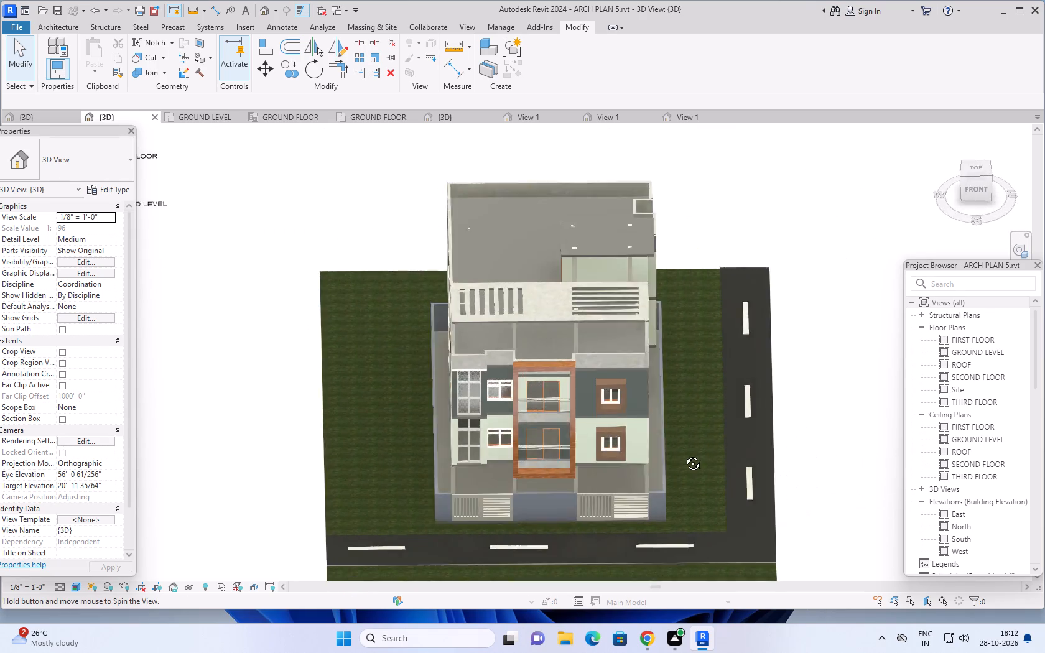
pyautogui.keyDown('shift'); pyautogui.moveTo(684, 454); pyautogui.dragTo(481, 381, button='middle'); pyautogui.keyUp('shift')
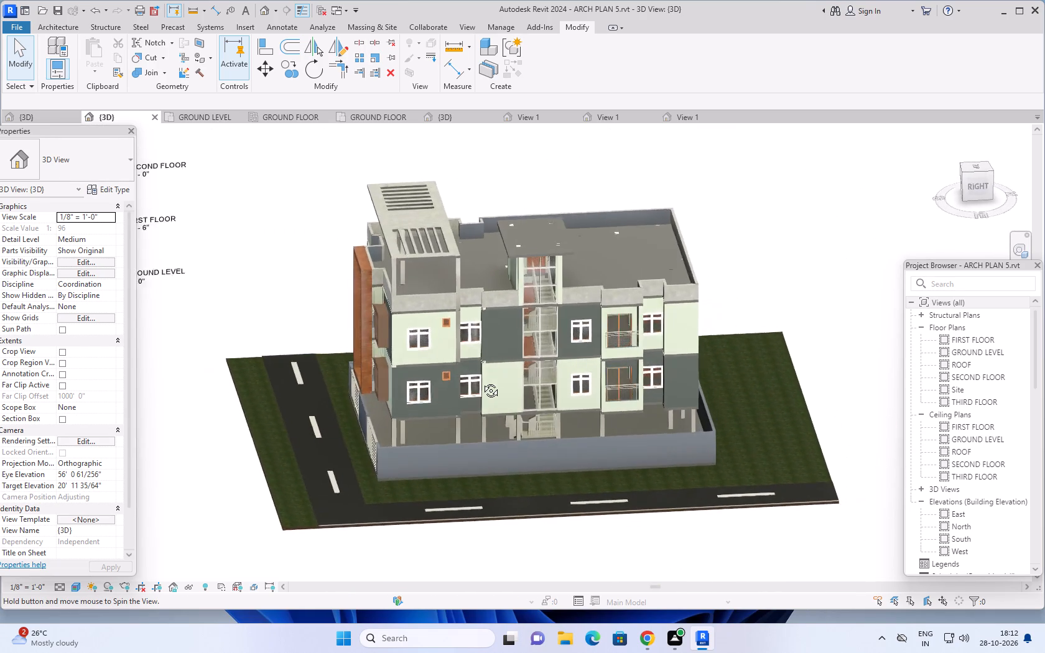
pyautogui.keyDown('shift'); pyautogui.moveTo(481, 381); pyautogui.dragTo(460, 377, button='middle'); pyautogui.keyUp('shift')
pyautogui.keyDown('shift'); pyautogui.moveTo(819, 402); pyautogui.dragTo(792, 425, button='middle'); pyautogui.keyUp('shift')
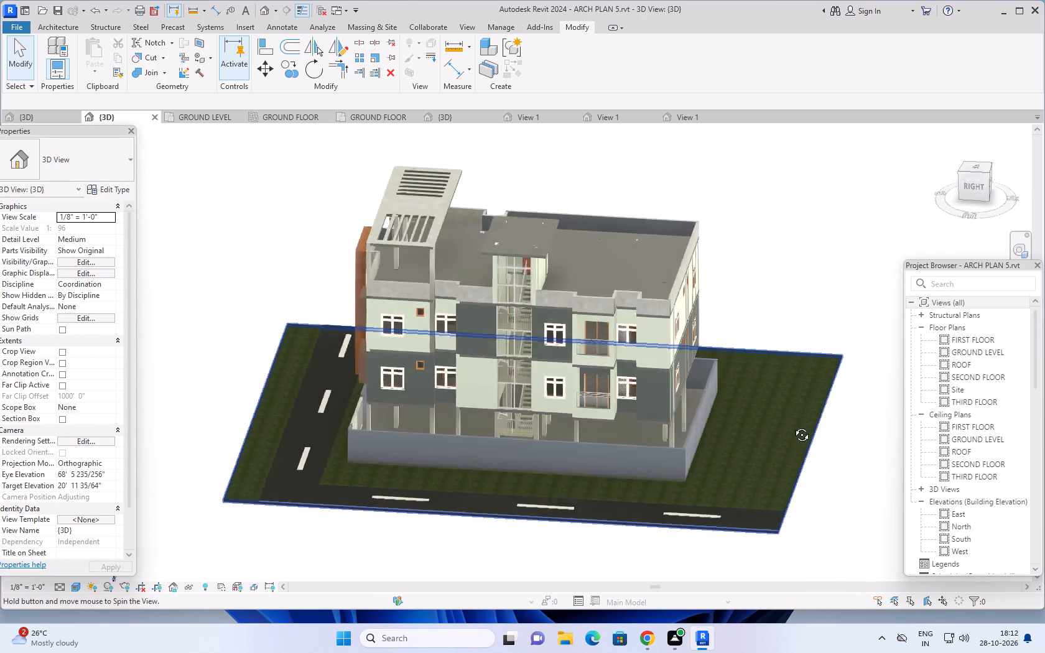
pyautogui.keyDown('shift'); pyautogui.moveTo(792, 425); pyautogui.dragTo(422, 432, button='middle'); pyautogui.keyUp('shift')
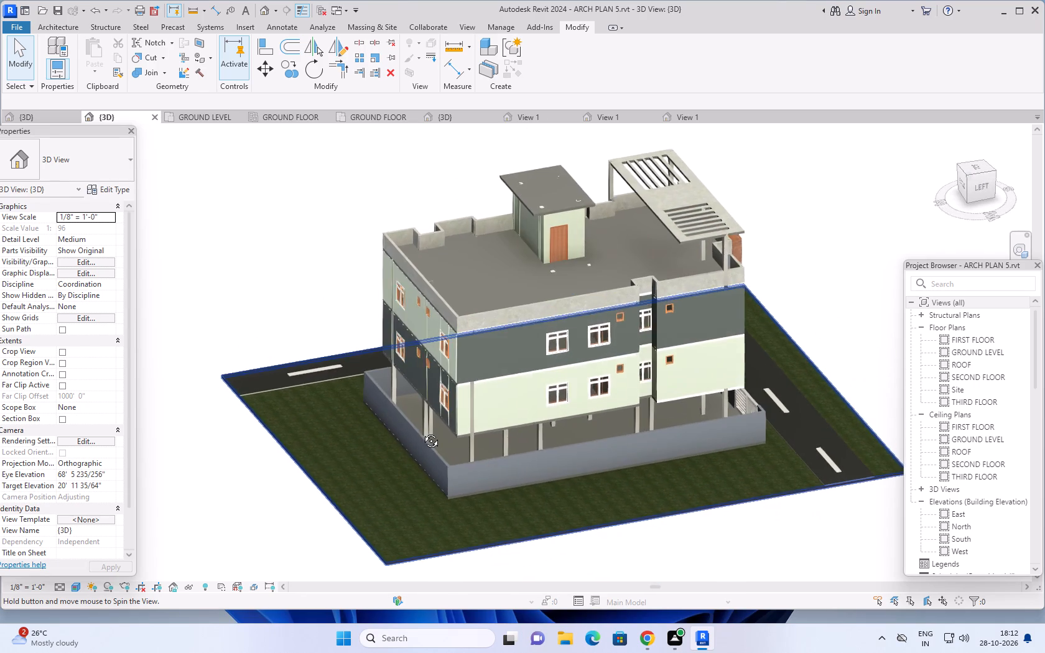
pyautogui.keyDown('shift'); pyautogui.moveTo(422, 432); pyautogui.dragTo(422, 432, button='middle'); pyautogui.keyUp('shift')
pyautogui.keyDown('shift'); pyautogui.moveTo(796, 446); pyautogui.dragTo(572, 460, button='middle'); pyautogui.keyUp('shift')
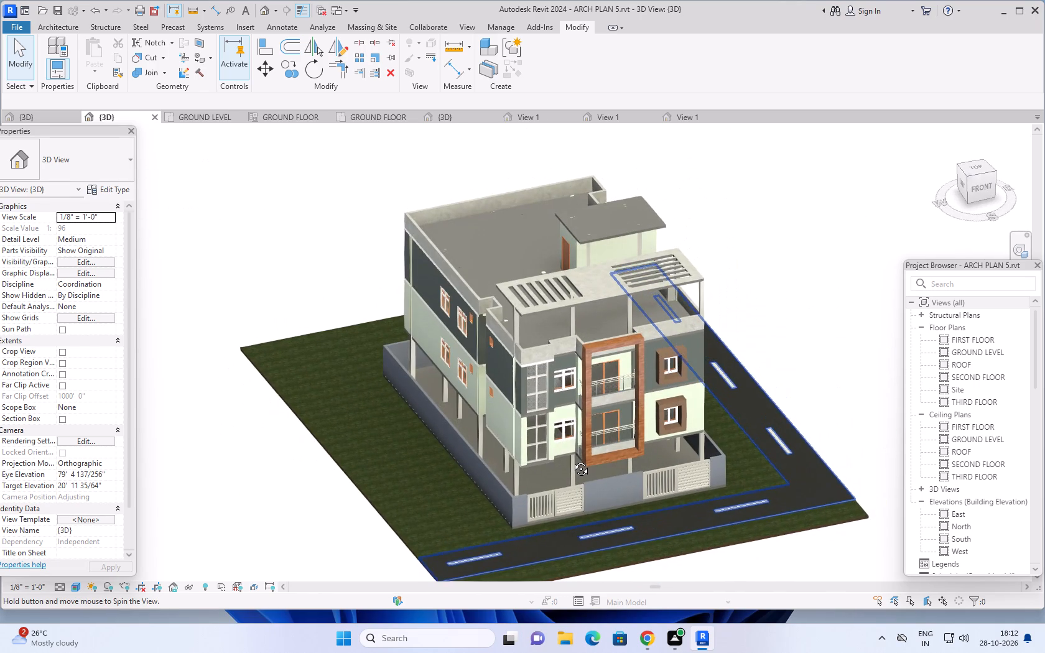
pyautogui.keyDown('shift'); pyautogui.moveTo(572, 460); pyautogui.dragTo(674, 412, button='middle'); pyautogui.keyUp('shift')
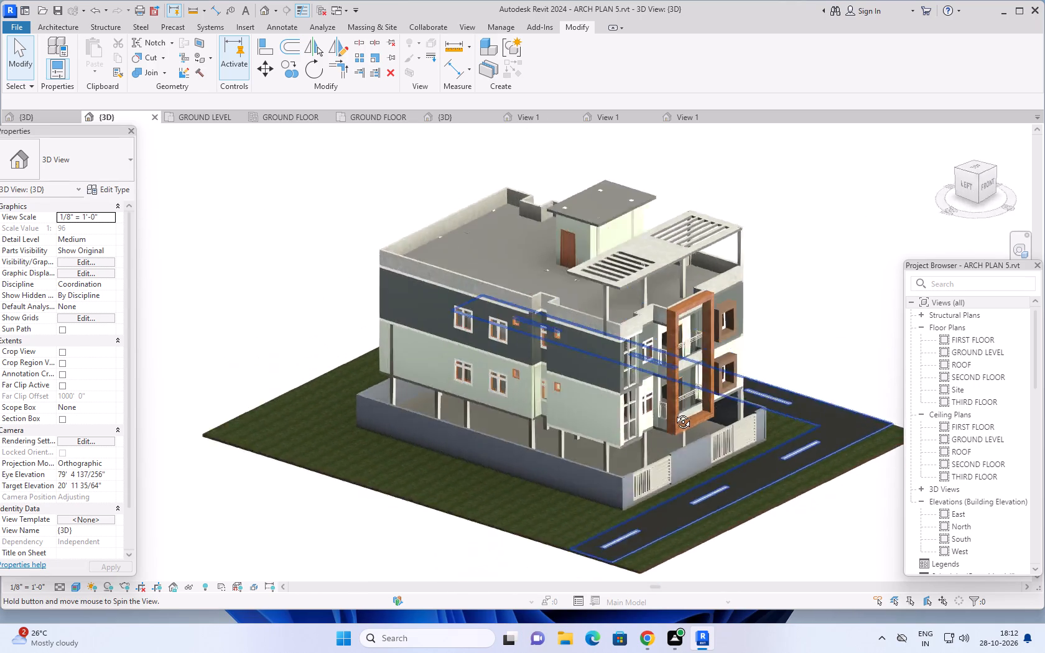
pyautogui.keyDown('shift'); pyautogui.moveTo(674, 412); pyautogui.dragTo(623, 372, button='middle'); pyautogui.keyUp('shift')
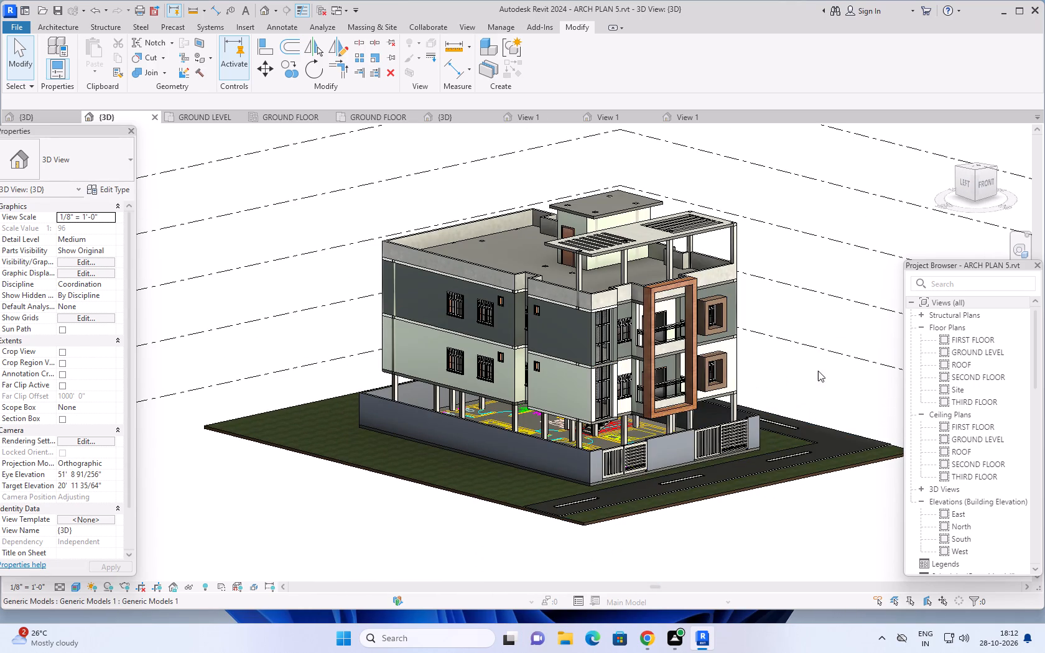
pyautogui.moveTo(818, 371); pyautogui.dragTo(809, 437, button='middle')
pyautogui.moveTo(786, 450); pyautogui.dragTo(808, 418, button='middle')
pyautogui.scroll(2, 799, 422)
pyautogui.moveTo(792, 442); pyautogui.dragTo(859, 428, button='middle')
pyautogui.moveTo(858, 433); pyautogui.dragTo(829, 478, button='middle')
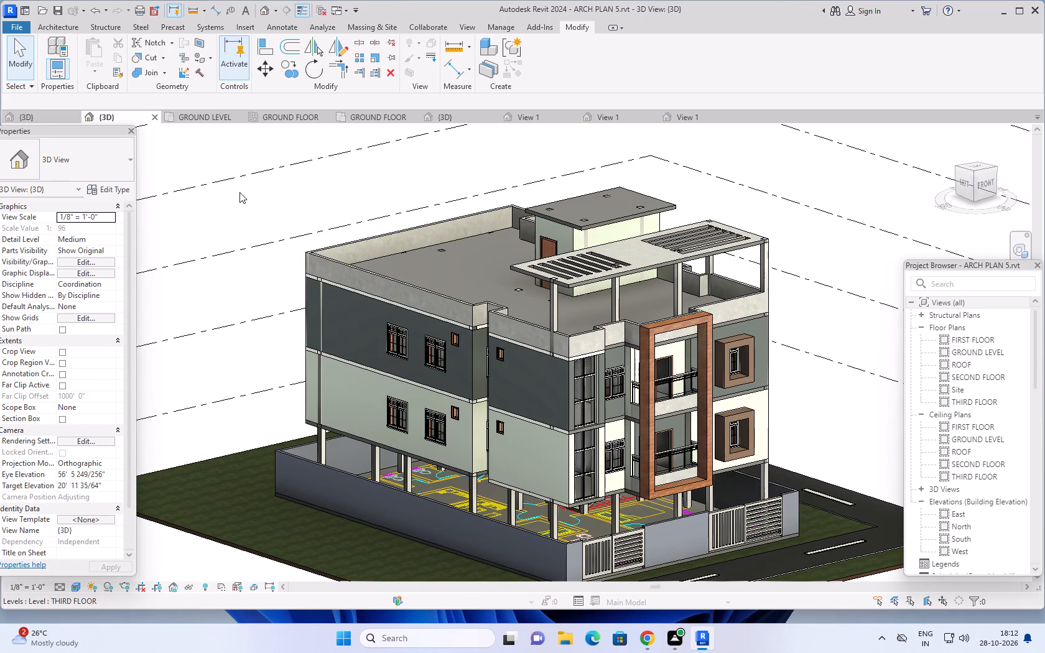
pyautogui.moveTo(239, 192); pyautogui.dragTo(251, 164, button='middle')
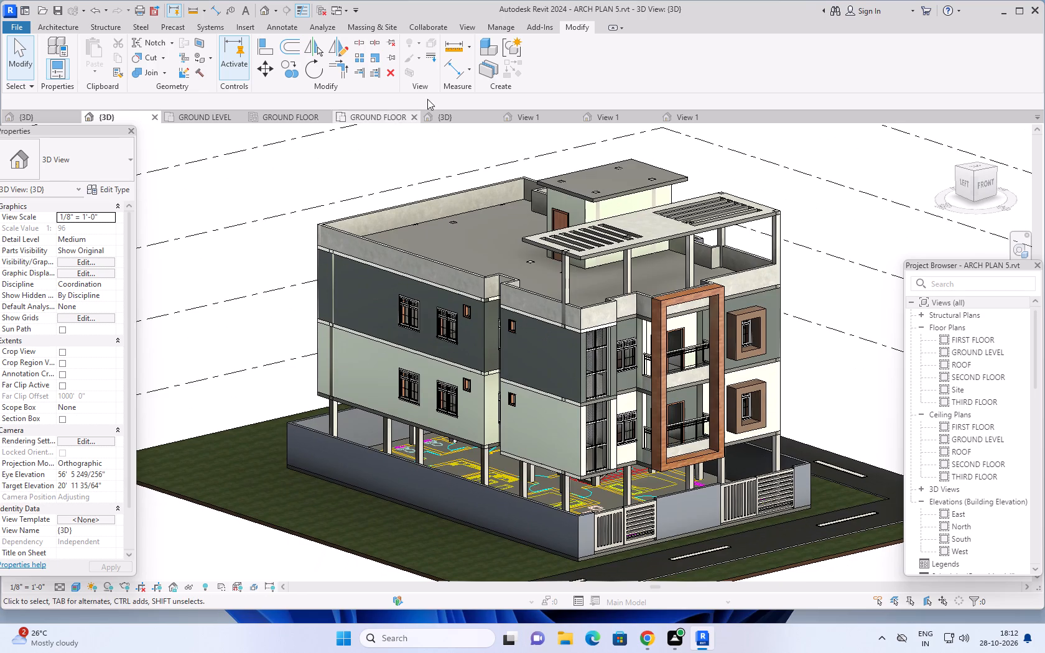
# Start a Site Component, begin loading a family and look through the category folders of the US library.
pyautogui.click(368, 25)
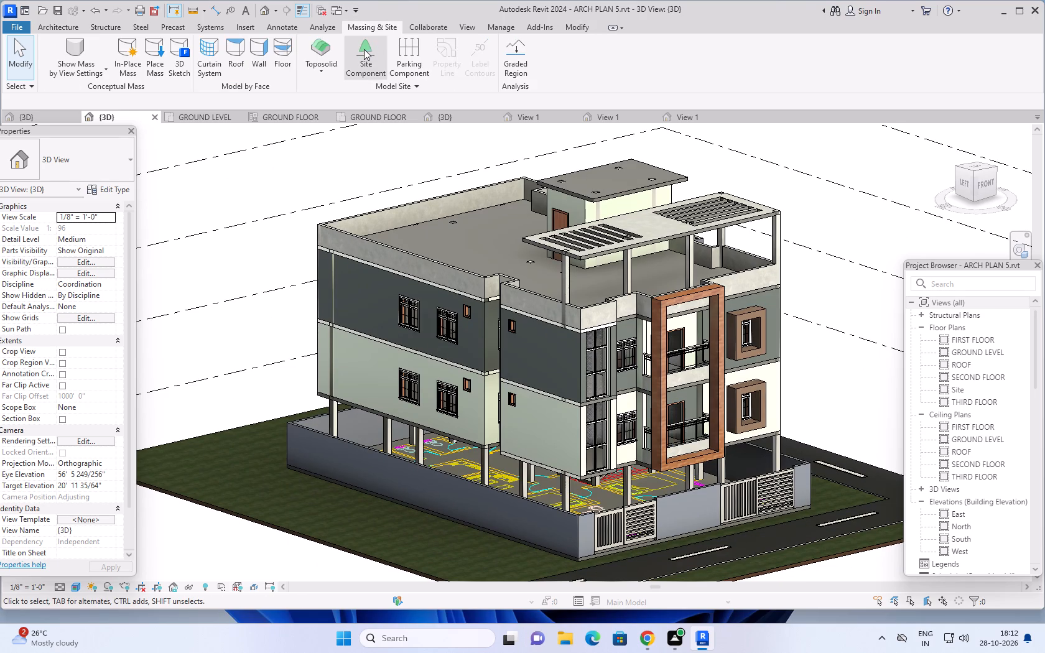
pyautogui.click(360, 50)
pyautogui.click(540, 44)
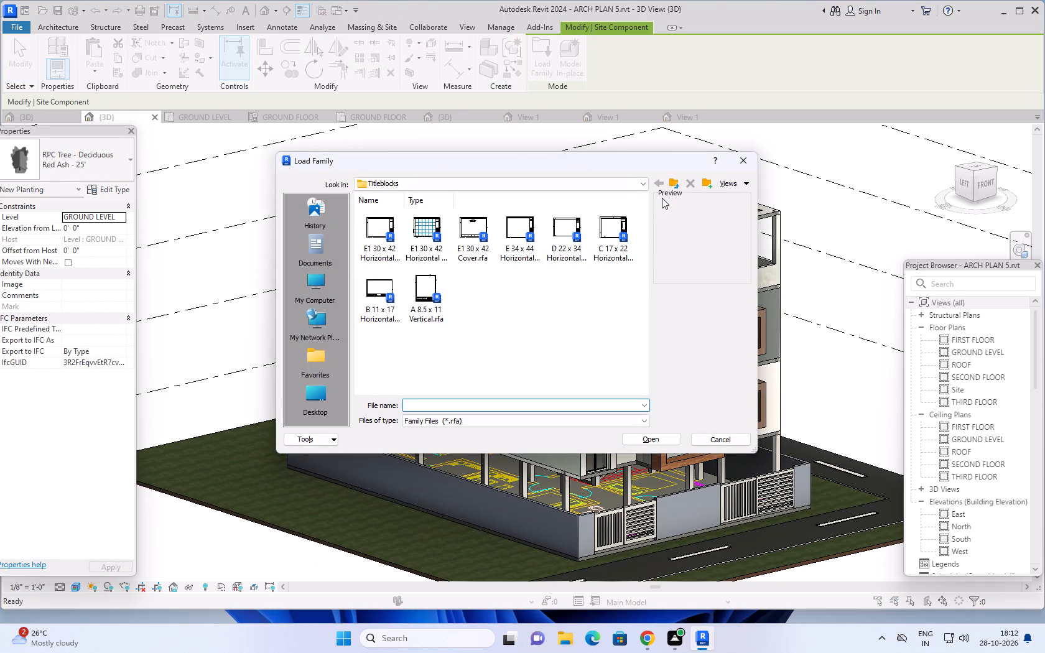
pyautogui.click(675, 185)
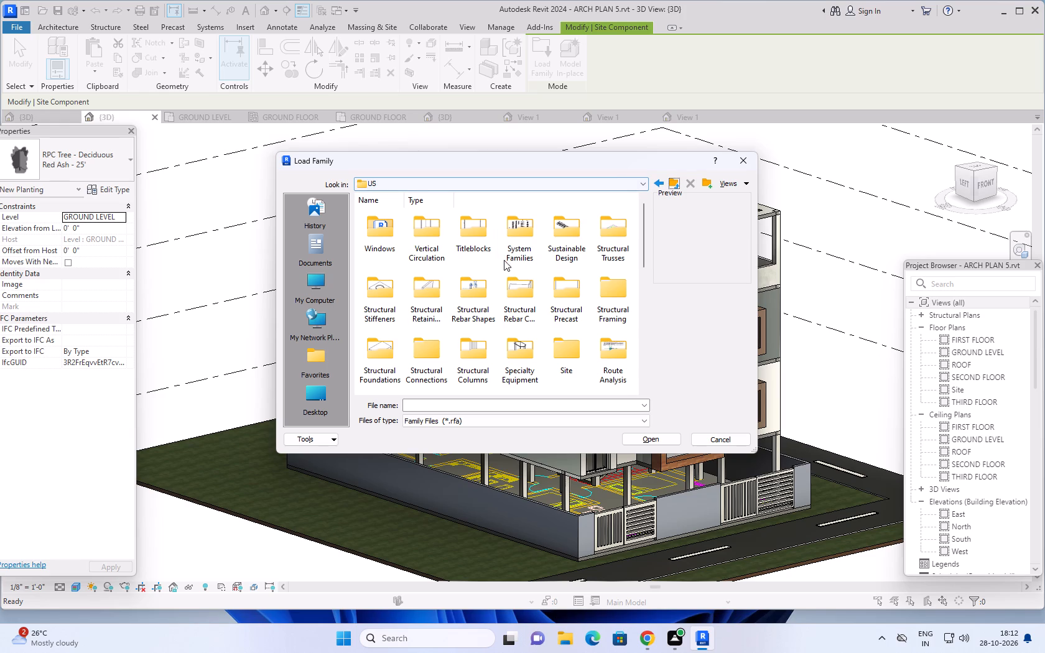
pyautogui.scroll(-1, 513, 258)
pyautogui.scroll(-1, 572, 279)
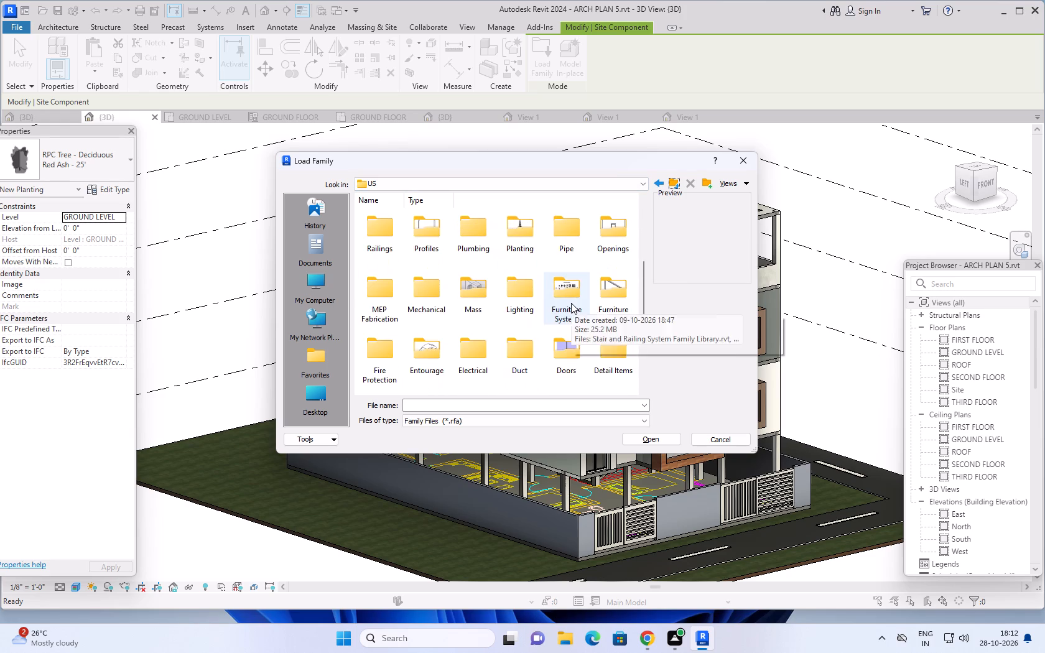
pyautogui.scroll(-6, 576, 297)
pyautogui.scroll(2, 570, 295)
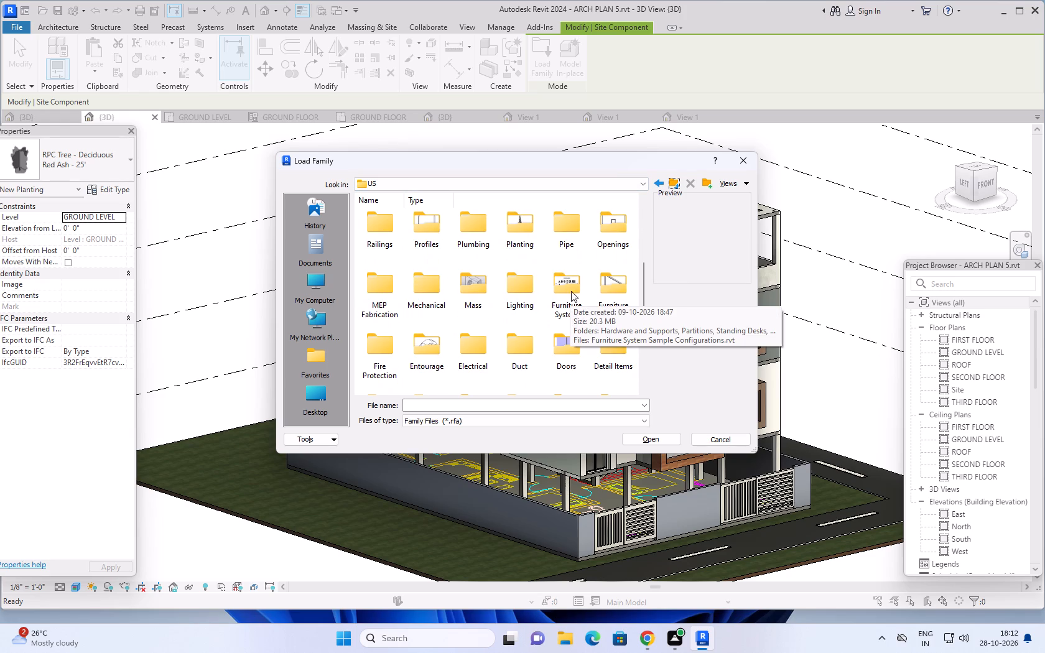
# Look through the Furniture System library's Storage, Hardware and Supports, Work Surfaces, Standing Desks and Partitions families.
pyautogui.doubleClick(576, 285)
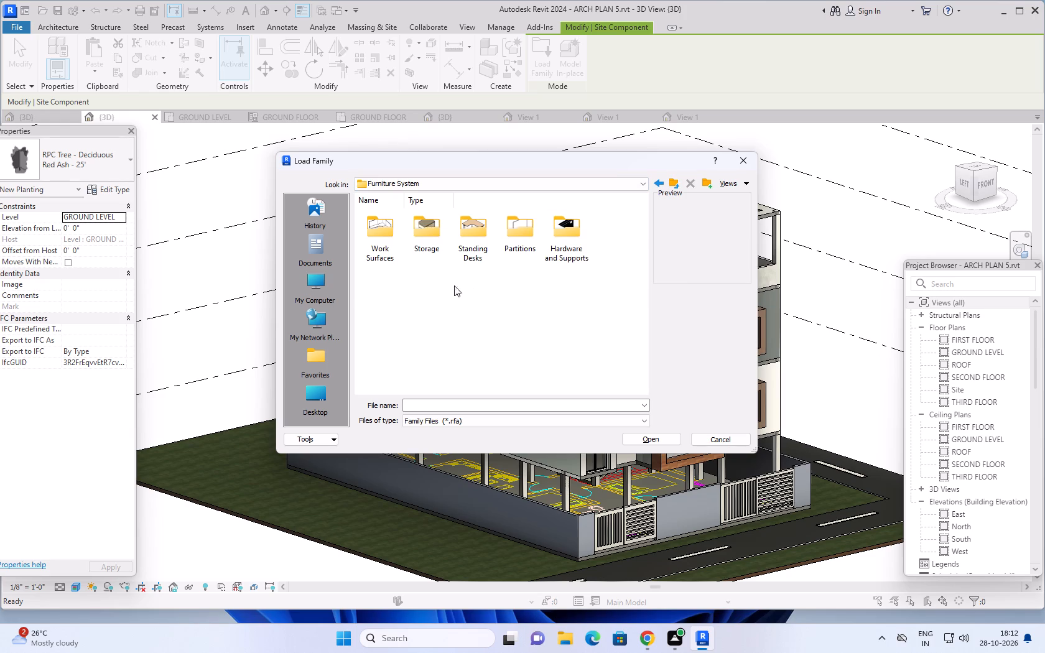
pyautogui.scroll(-3, 351, 286)
pyautogui.doubleClick(428, 231)
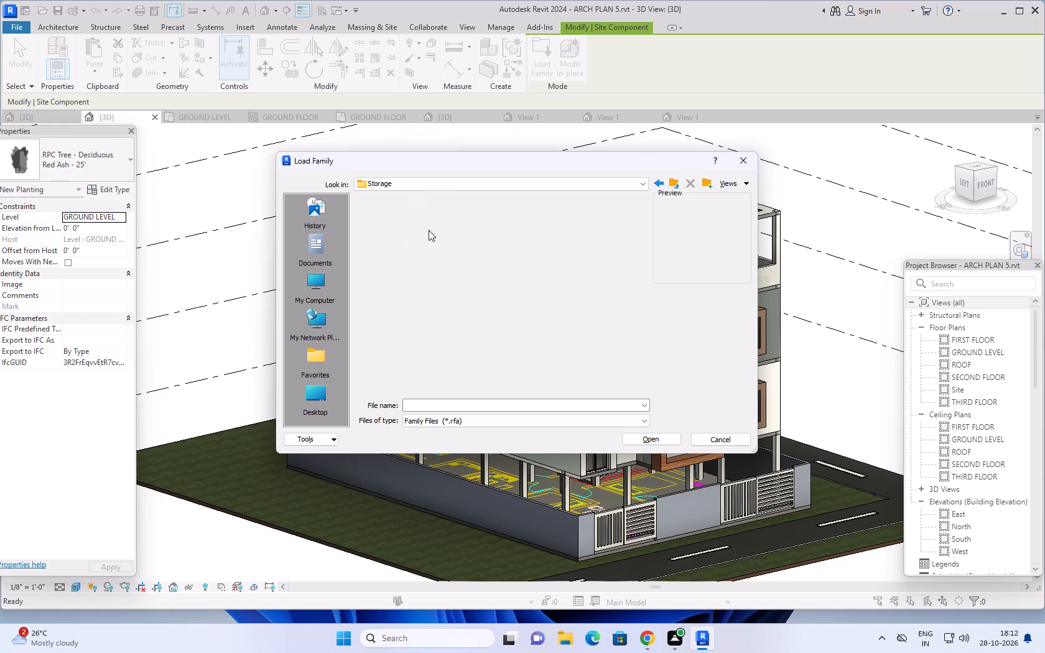
pyautogui.click(676, 182)
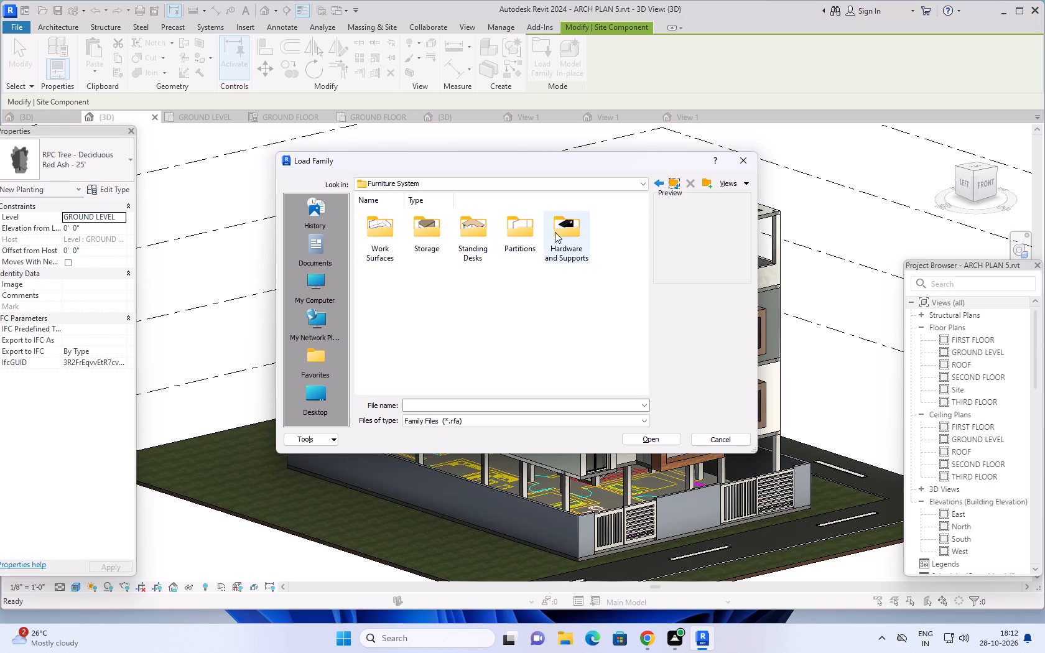
pyautogui.doubleClick(555, 232)
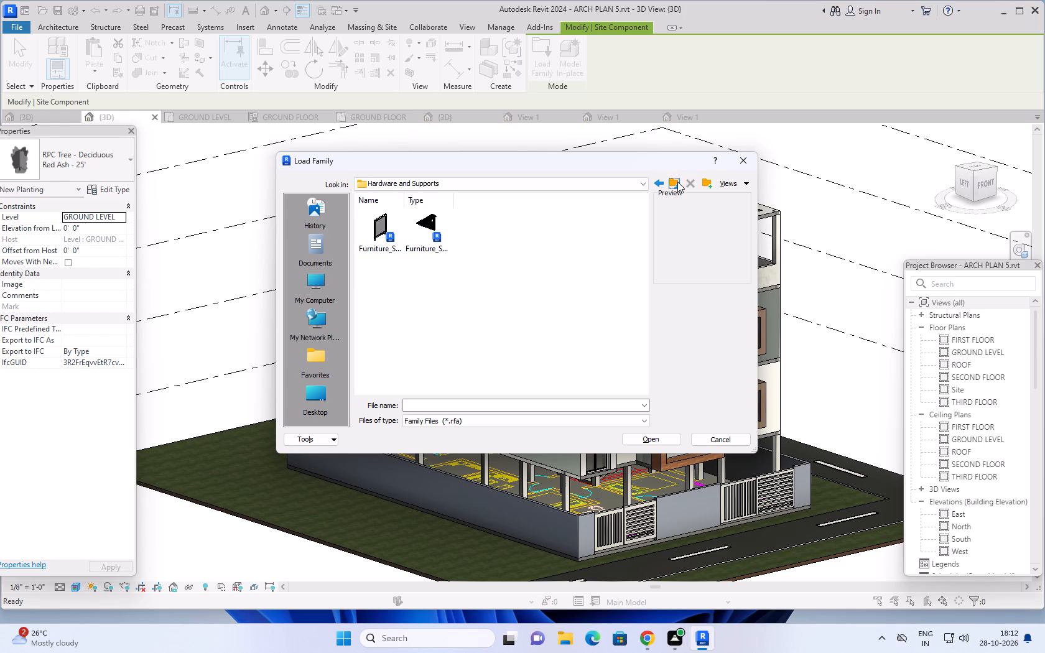
pyautogui.click(677, 182)
pyautogui.doubleClick(397, 233)
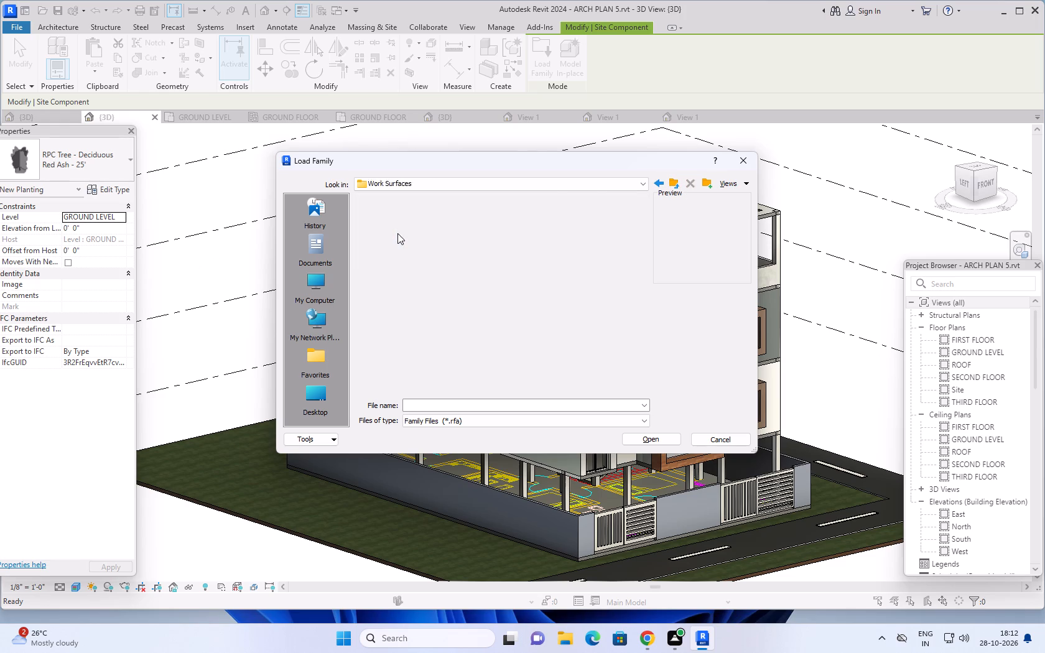
pyautogui.scroll(-2, 570, 292)
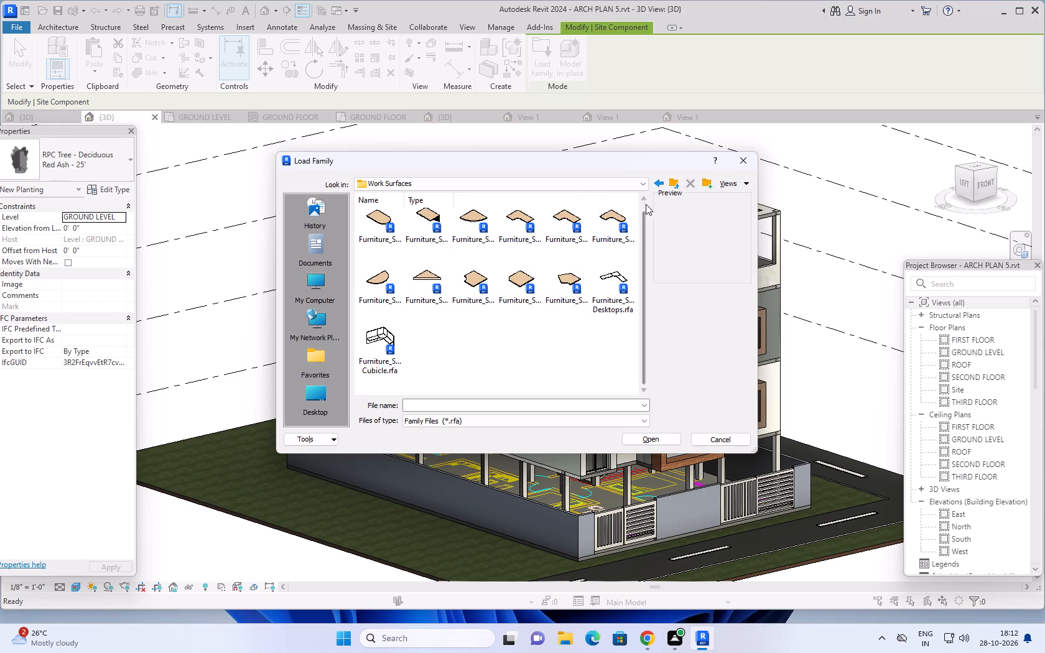
pyautogui.click(668, 187)
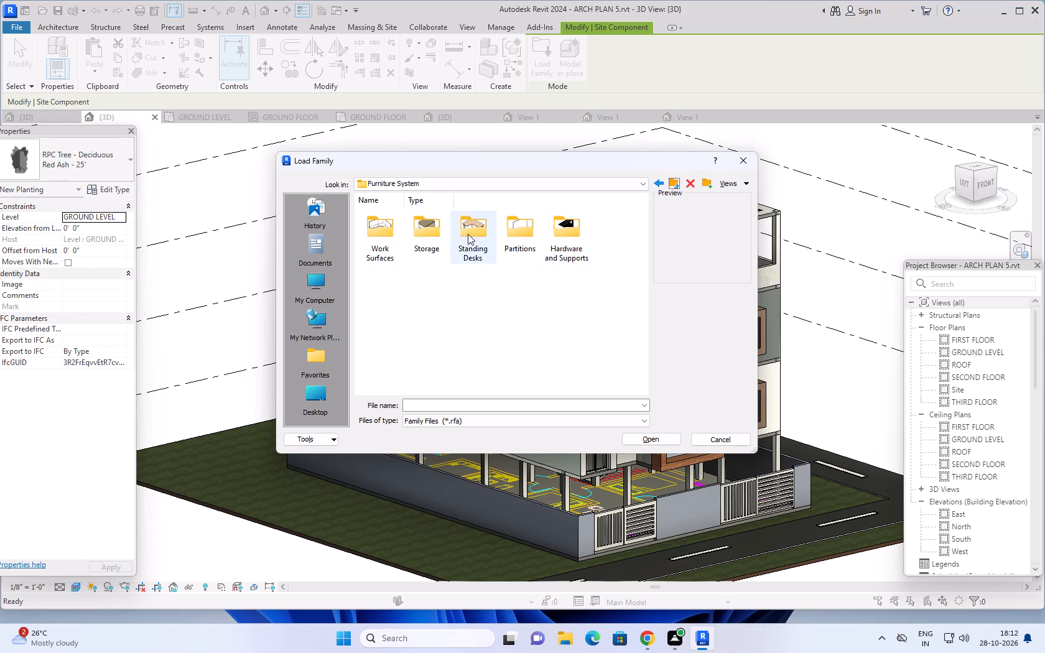
pyautogui.doubleClick(468, 234)
pyautogui.click(672, 180)
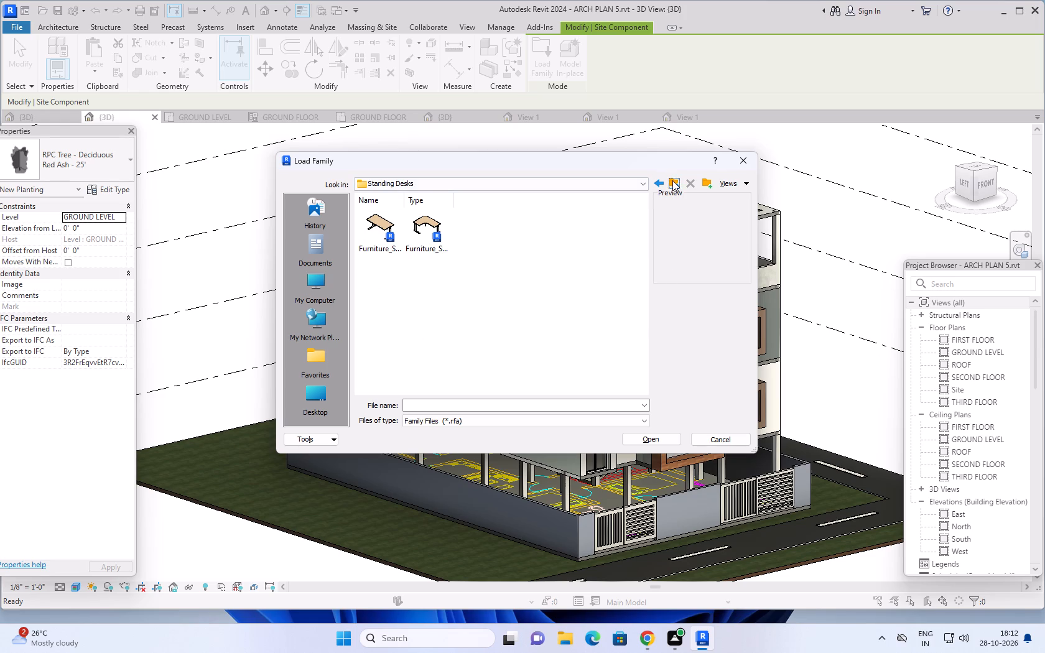
pyautogui.doubleClick(524, 232)
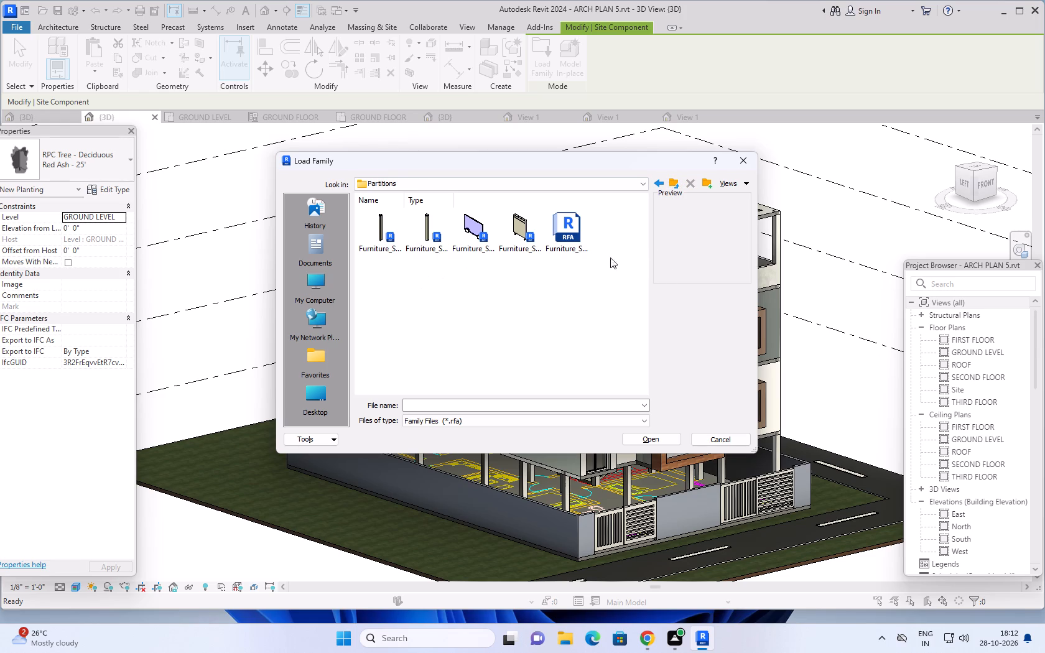
pyautogui.click(672, 181)
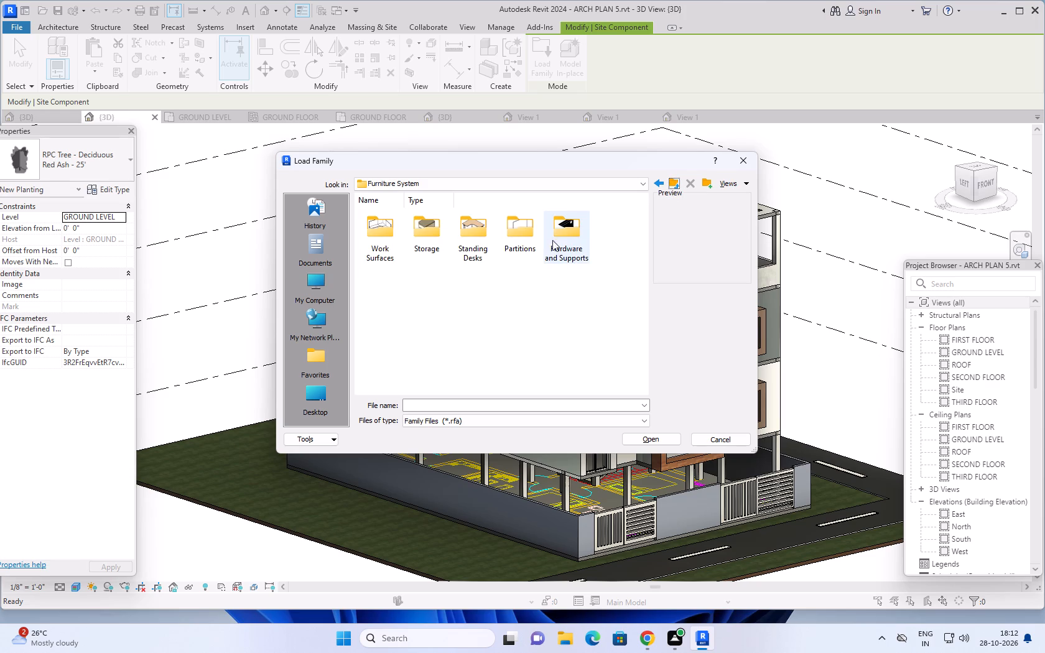
pyautogui.doubleClick(563, 236)
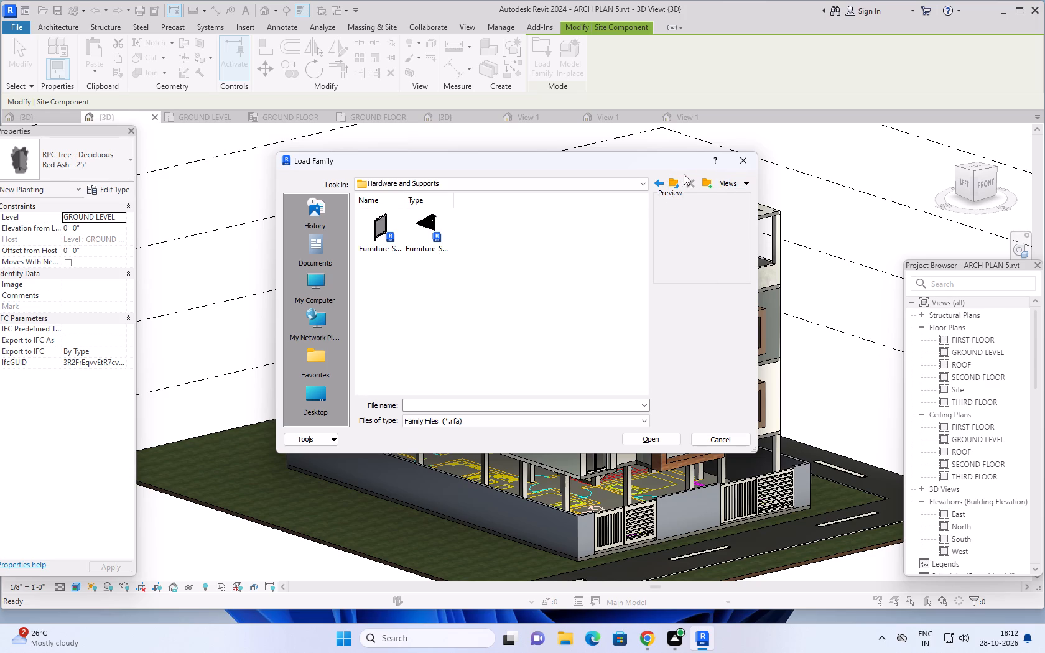
pyautogui.click(676, 185)
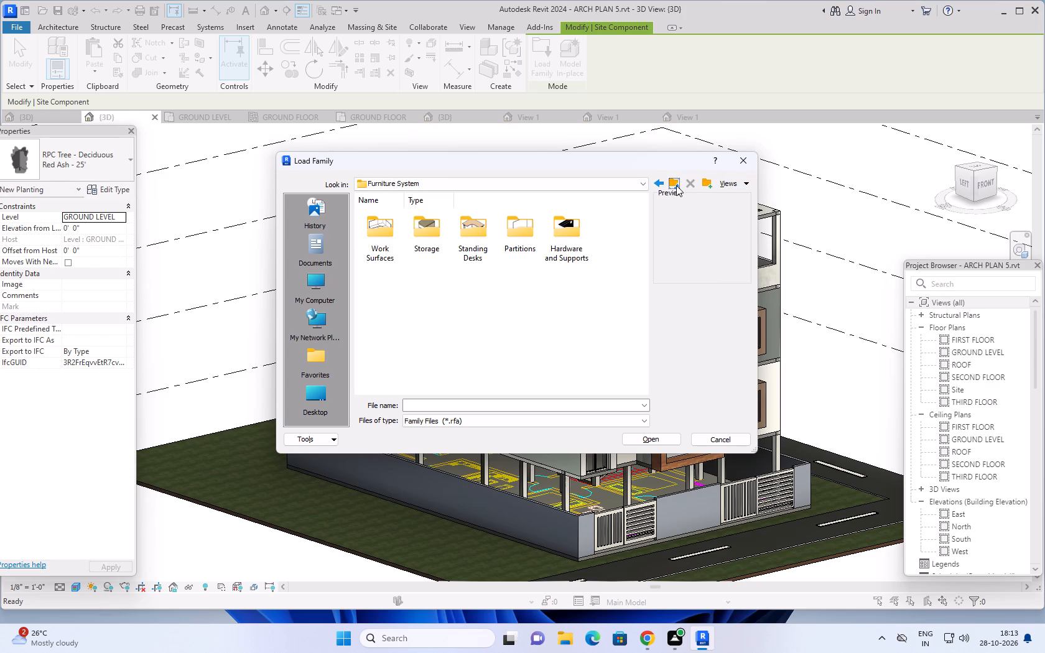
# Look through the Specialty Equipment library's Office Equipment and Domestic families.
pyautogui.click(676, 185)
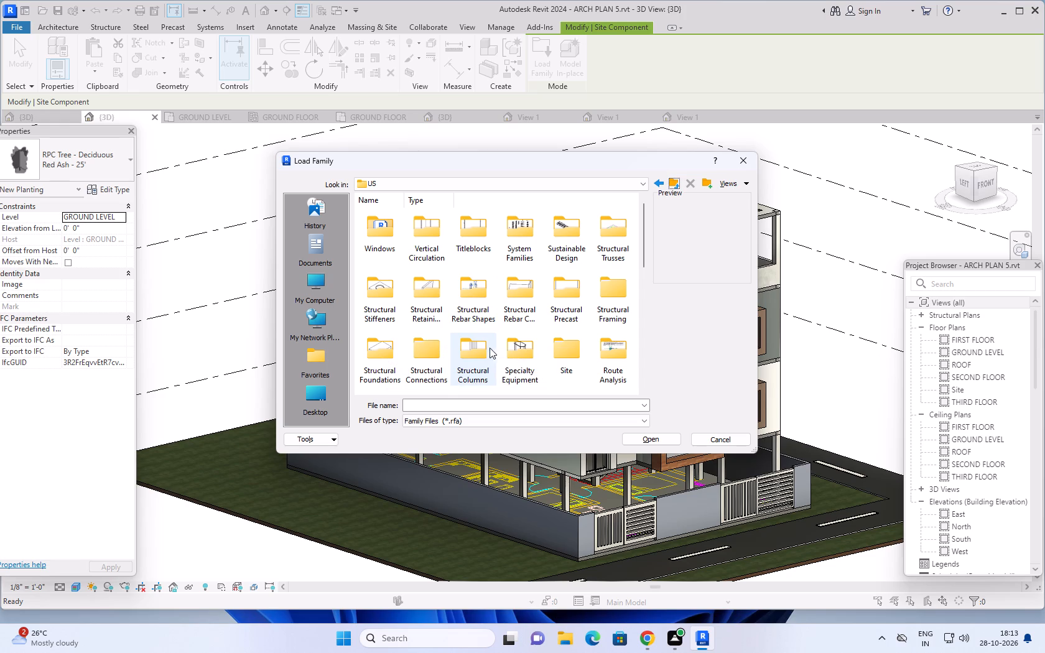
pyautogui.doubleClick(527, 346)
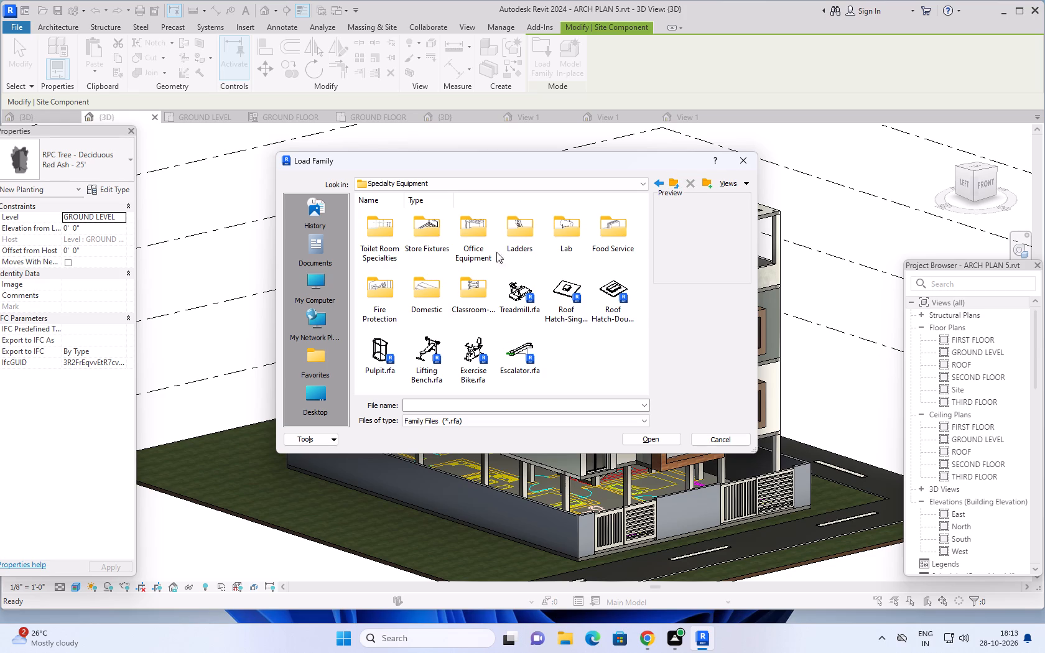
pyautogui.doubleClick(473, 224)
pyautogui.scroll(2, 485, 289)
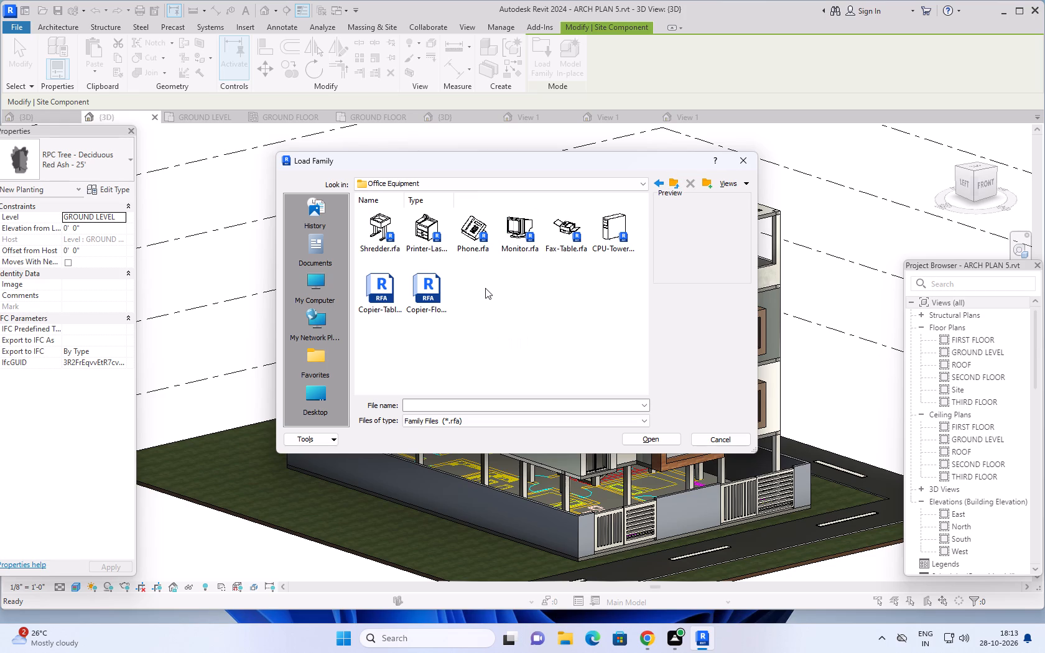
pyautogui.scroll(-3, 485, 288)
pyautogui.scroll(1, 485, 288)
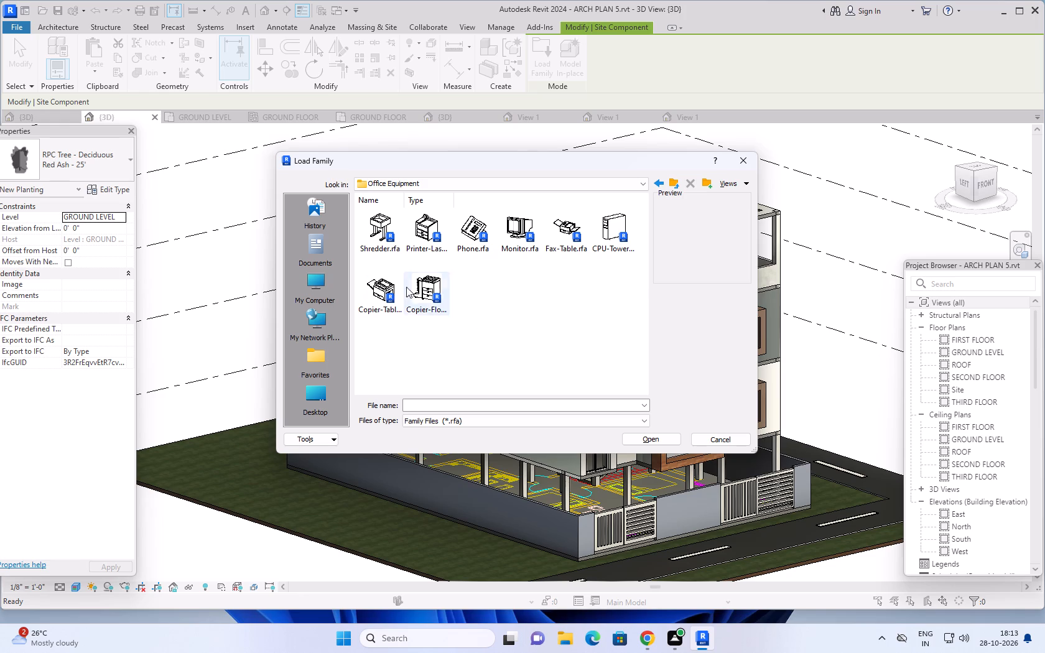
pyautogui.click(673, 182)
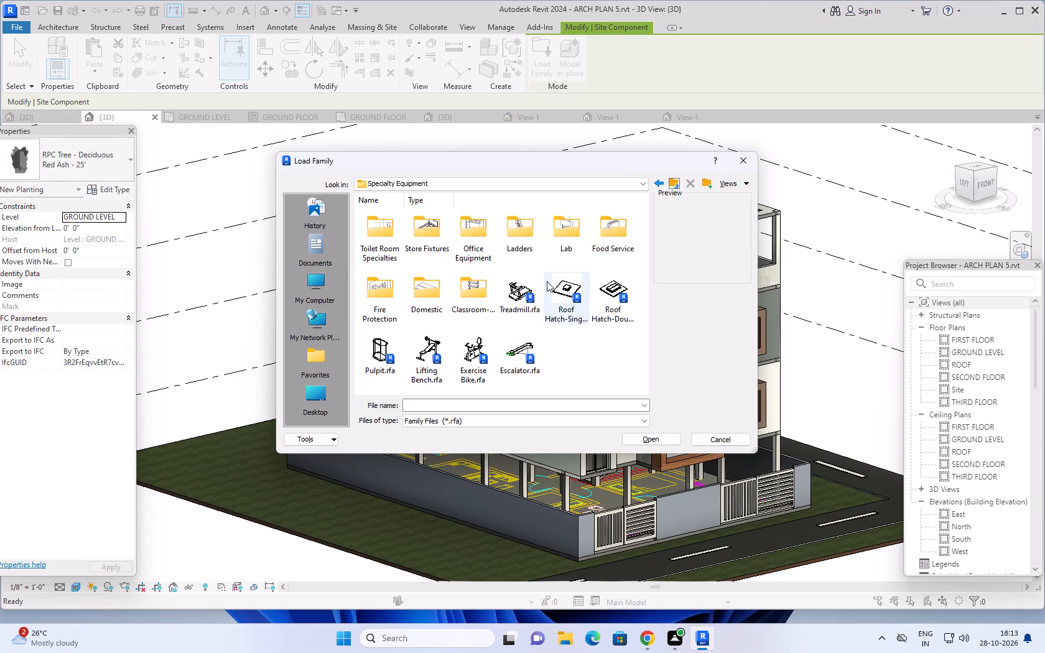
pyautogui.doubleClick(431, 300)
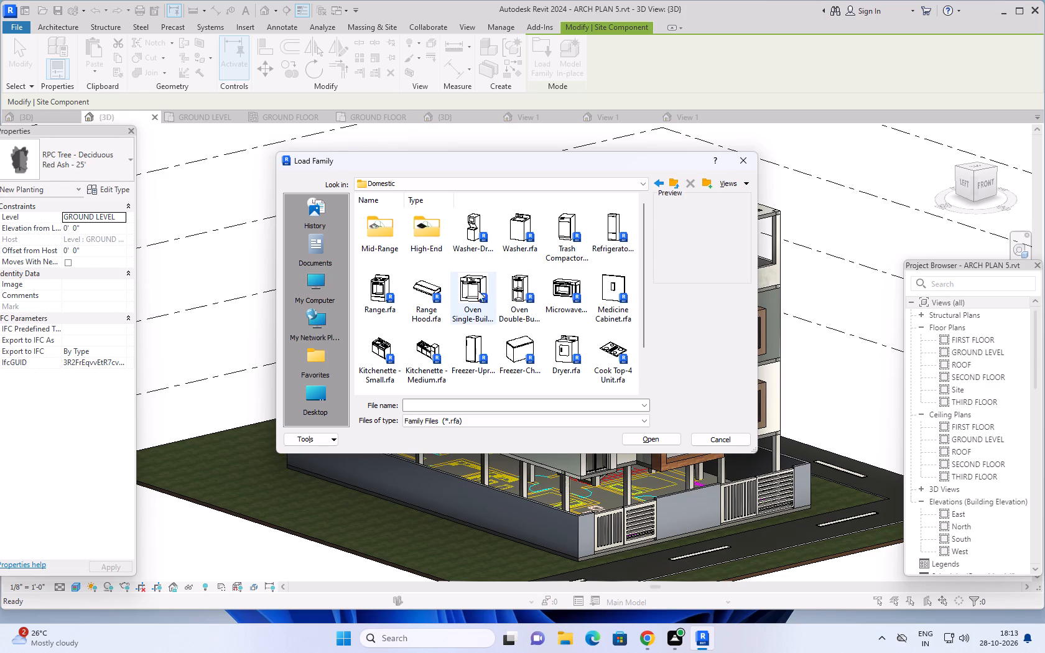
pyautogui.scroll(4, 493, 261)
pyautogui.scroll(-9, 493, 261)
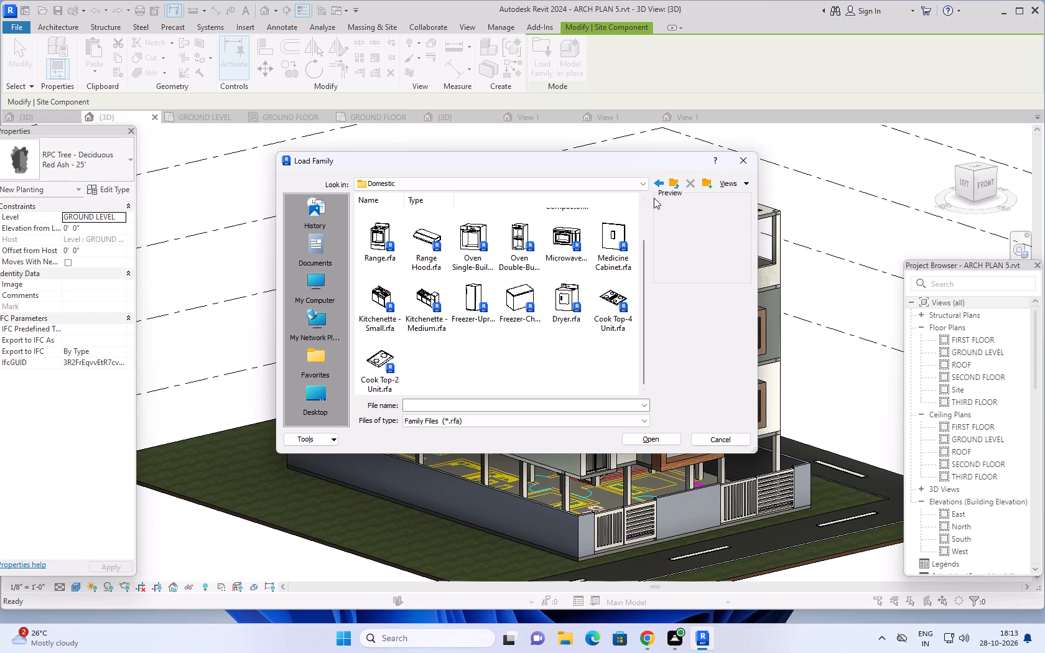
pyautogui.click(672, 184)
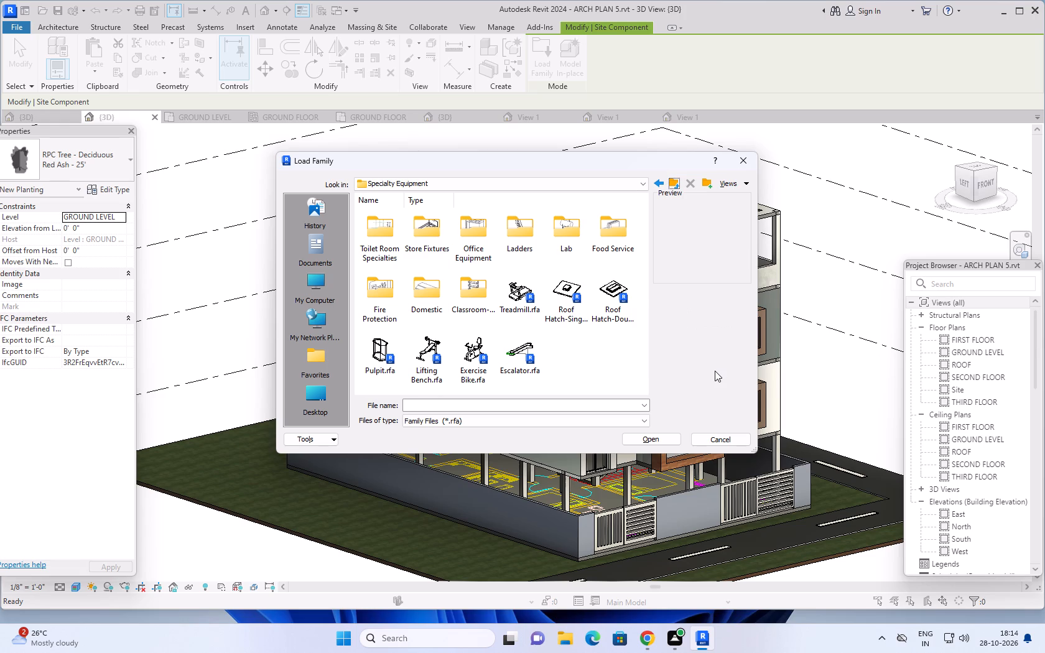
pyautogui.scroll(-3, 537, 313)
pyautogui.scroll(4, 541, 313)
# Look through the category folders of the US library for a suitable site component.
pyautogui.click(674, 180)
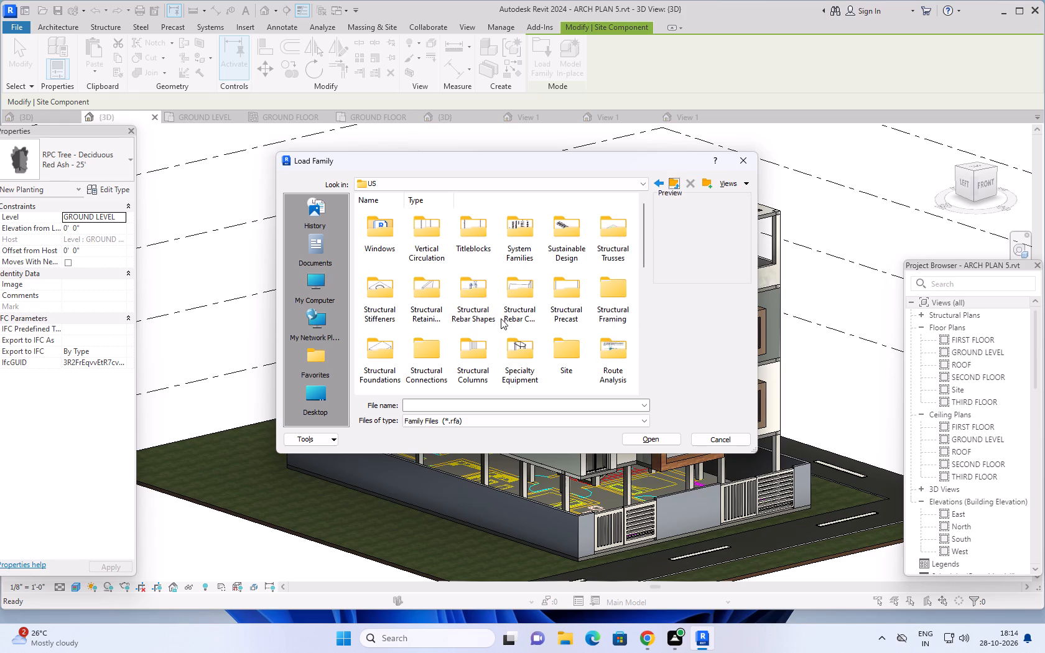
pyautogui.scroll(-2, 502, 311)
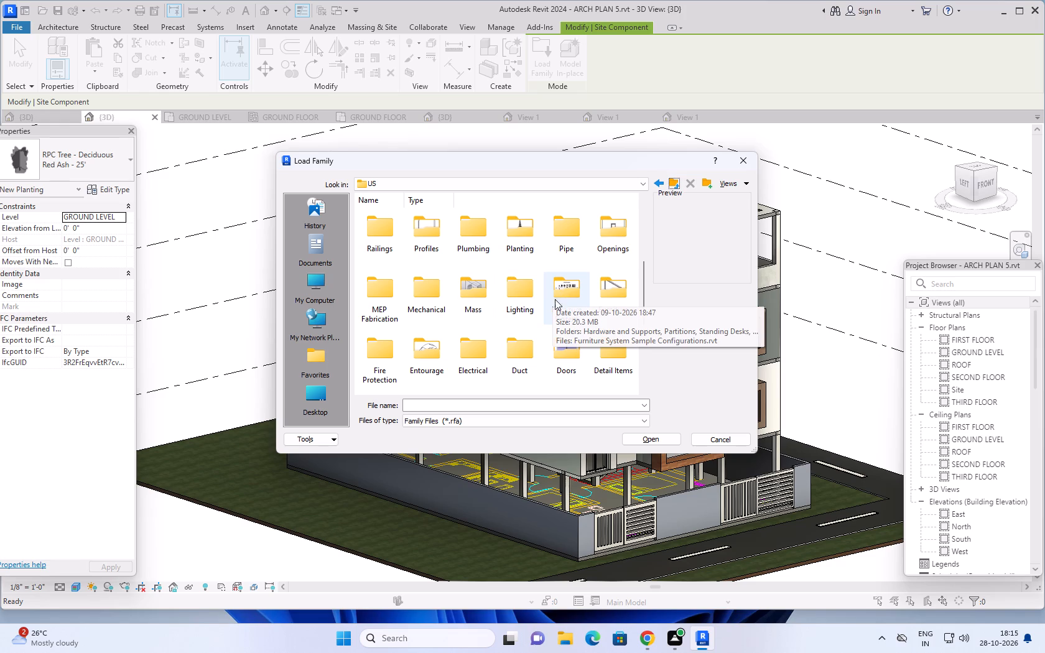
pyautogui.scroll(-6, 501, 307)
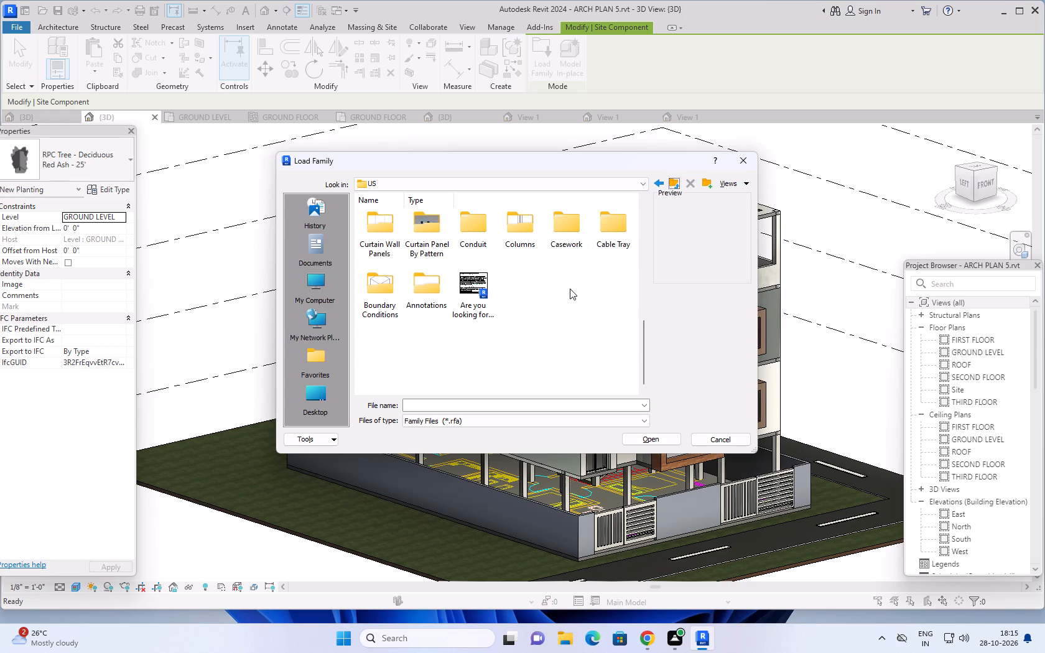
pyautogui.scroll(5, 569, 308)
pyautogui.scroll(-2, 570, 309)
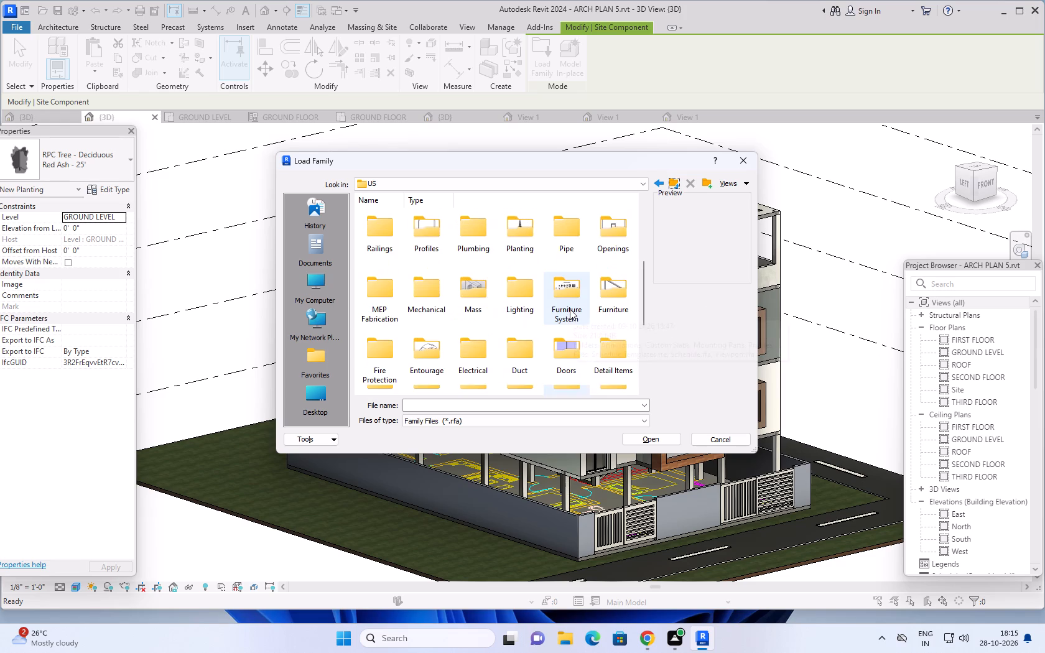
pyautogui.scroll(-4, 570, 309)
pyautogui.scroll(5, 570, 309)
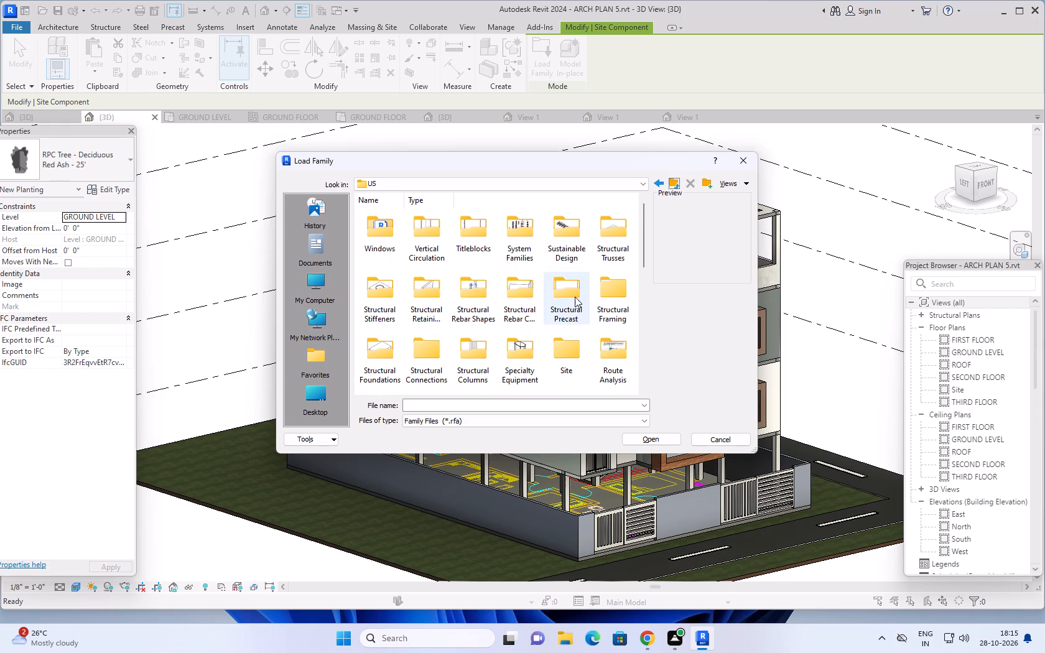
pyautogui.scroll(1, 575, 297)
pyautogui.scroll(-2, 575, 297)
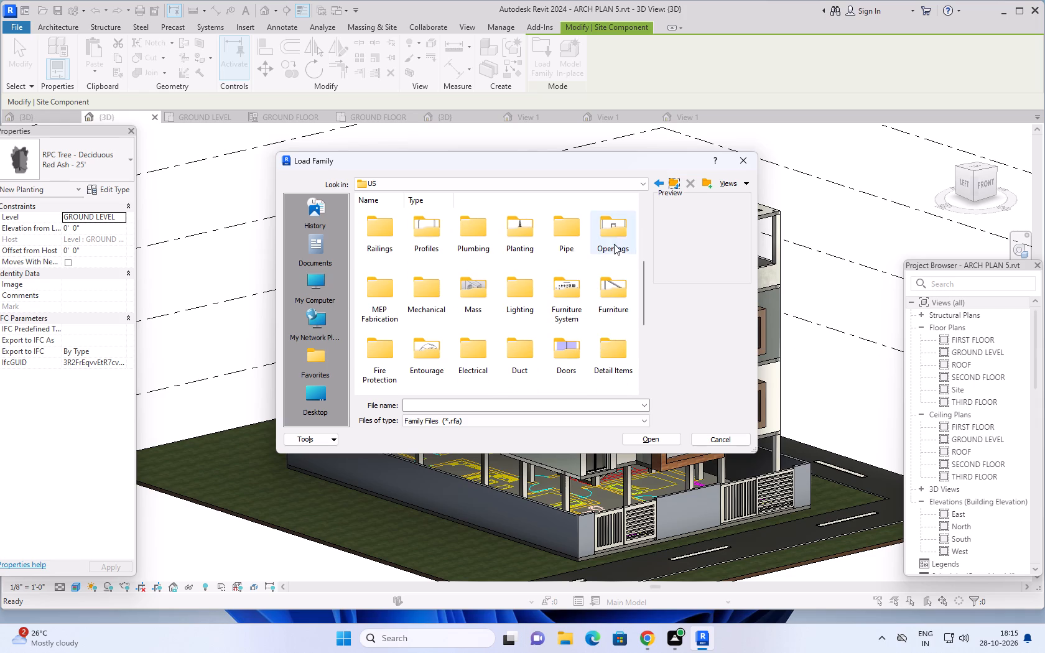
pyautogui.scroll(-4, 606, 288)
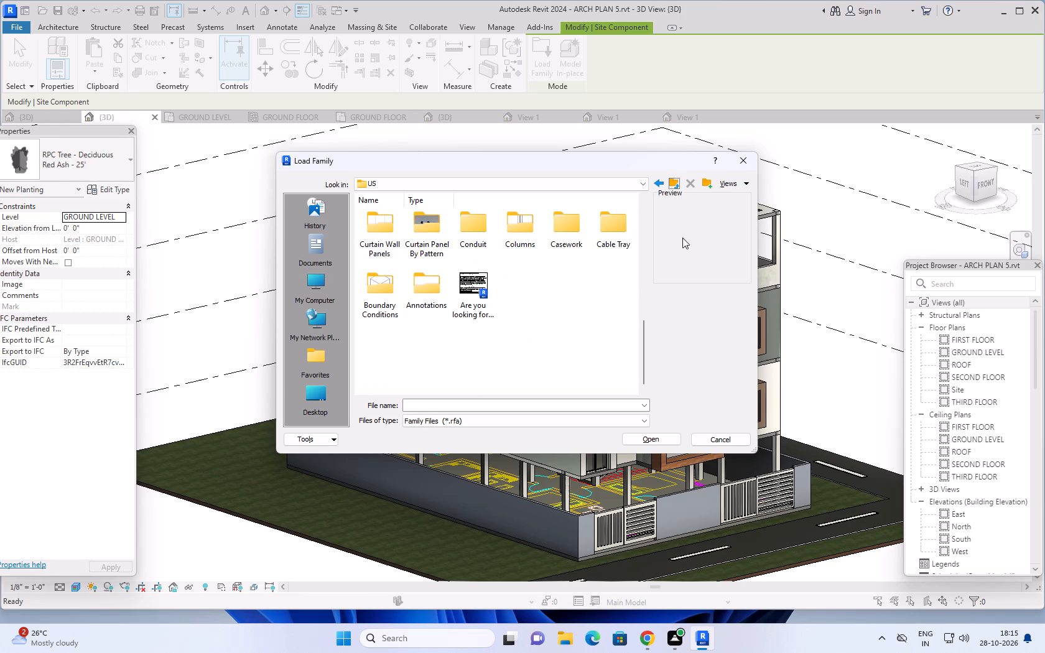
pyautogui.click(669, 182)
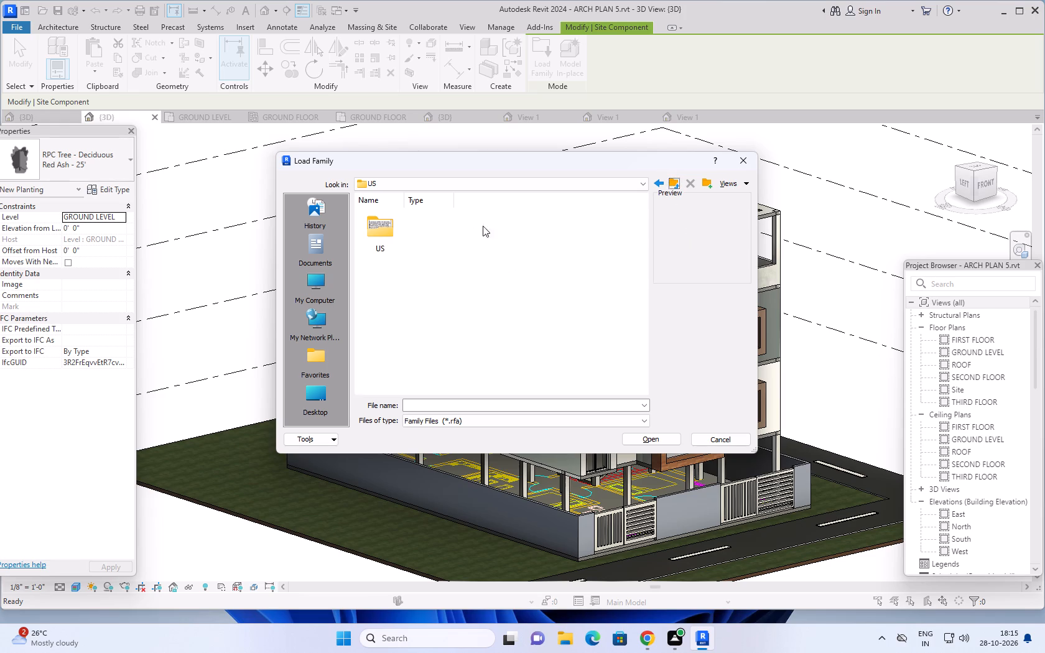
pyautogui.doubleClick(380, 229)
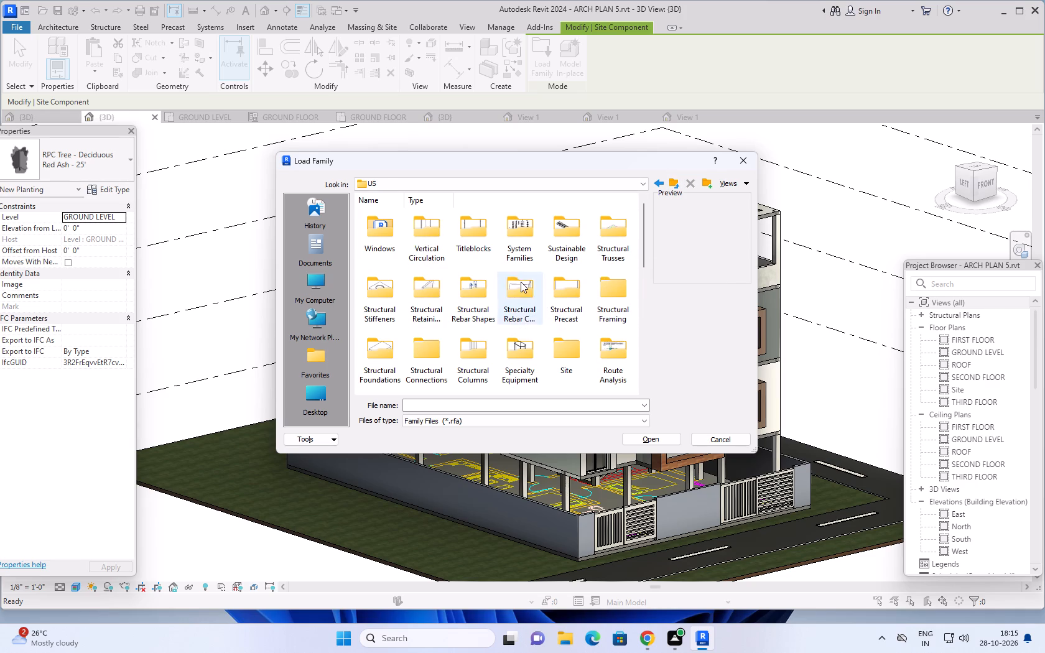
# Look through the Store Fixtures families in the Specialty Equipment library.
pyautogui.scroll(-1, 530, 287)
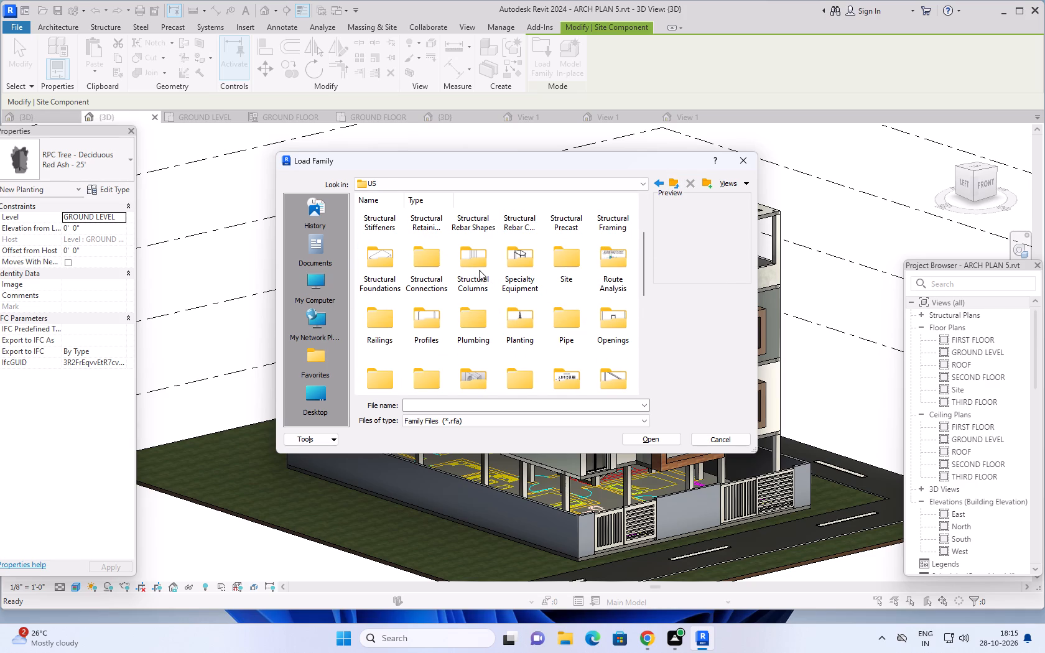
pyautogui.doubleClick(524, 265)
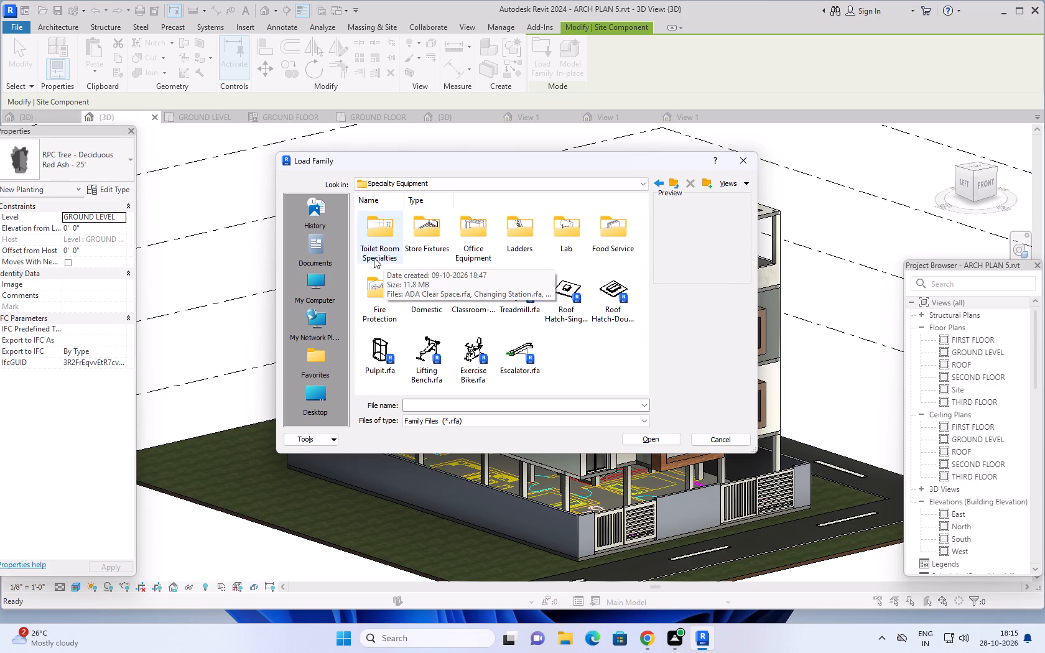
pyautogui.doubleClick(430, 234)
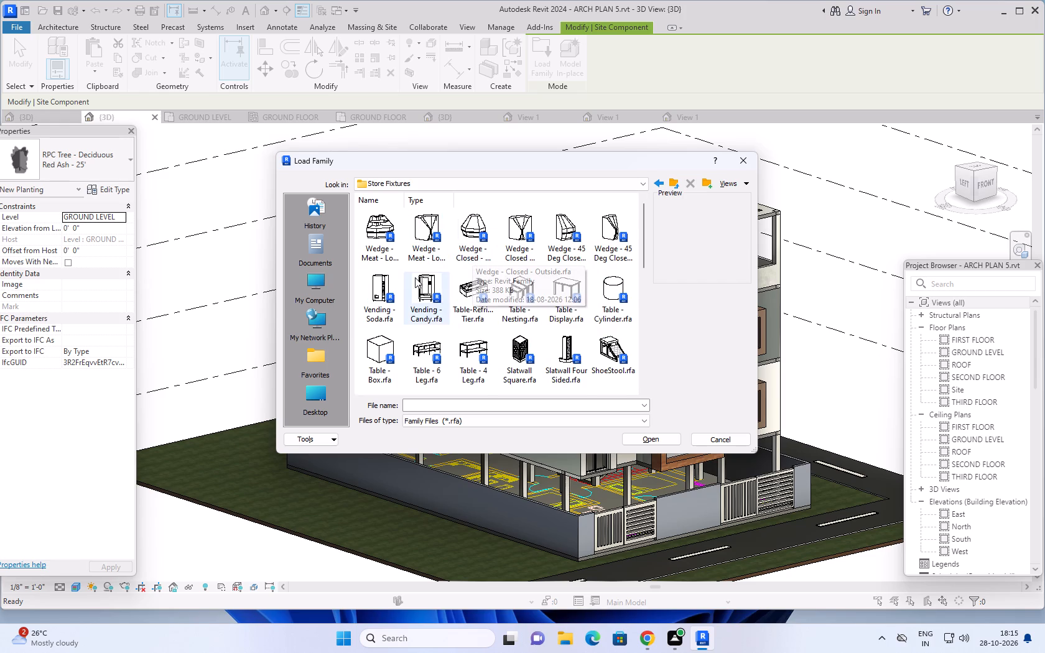
pyautogui.scroll(-1, 410, 279)
pyautogui.scroll(-6, 492, 262)
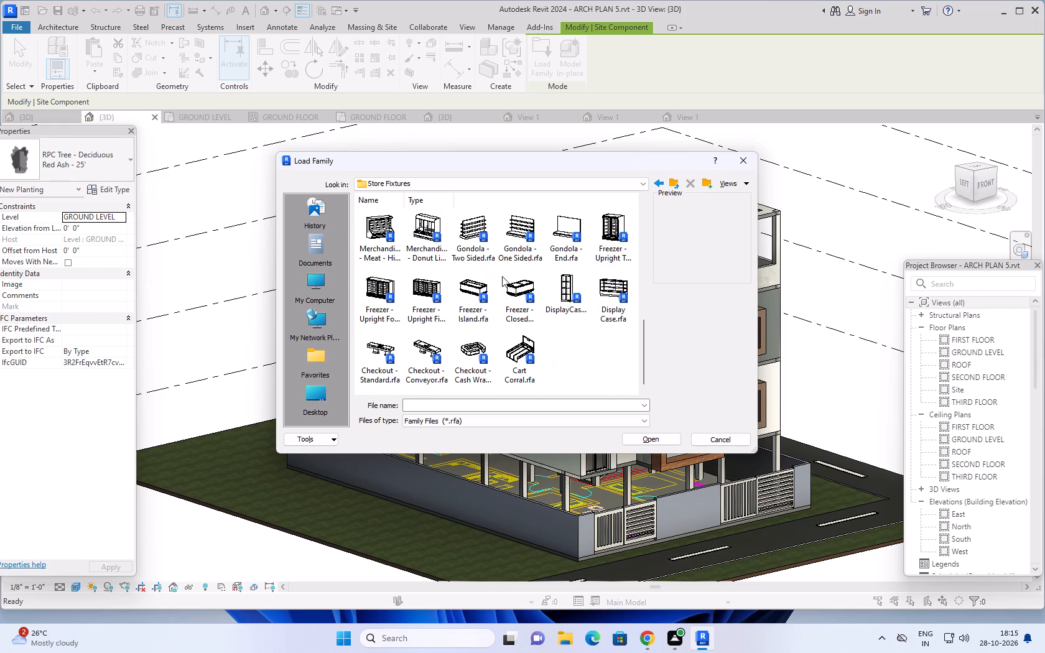
pyautogui.click(672, 182)
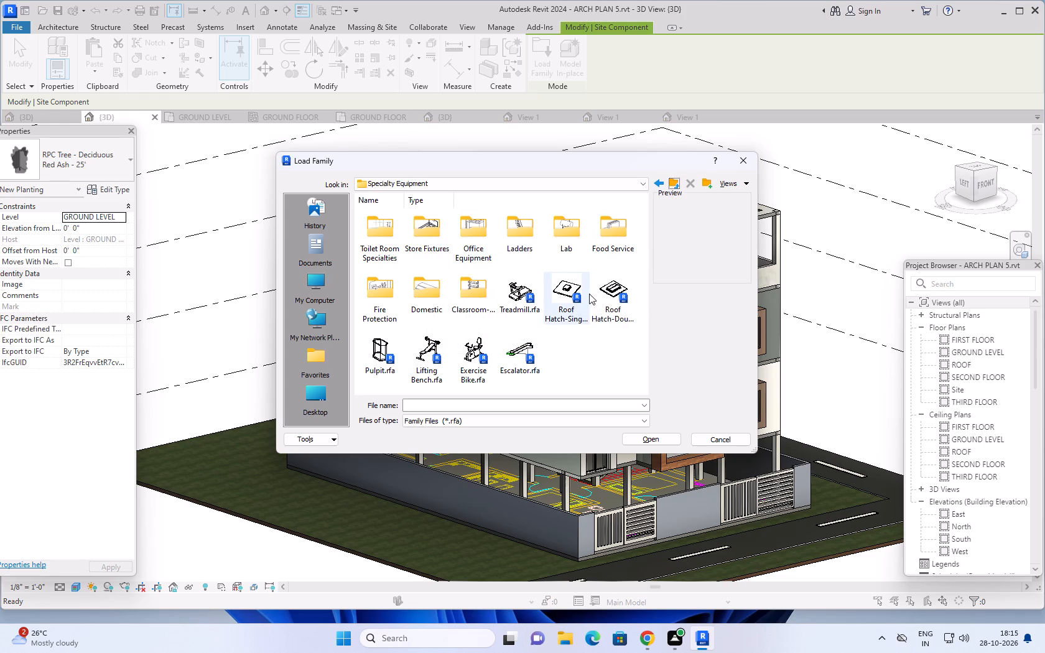
# Check the Site library's Parking and Logistics families and load Truck - Pick-Up from Logistics.
pyautogui.click(676, 181)
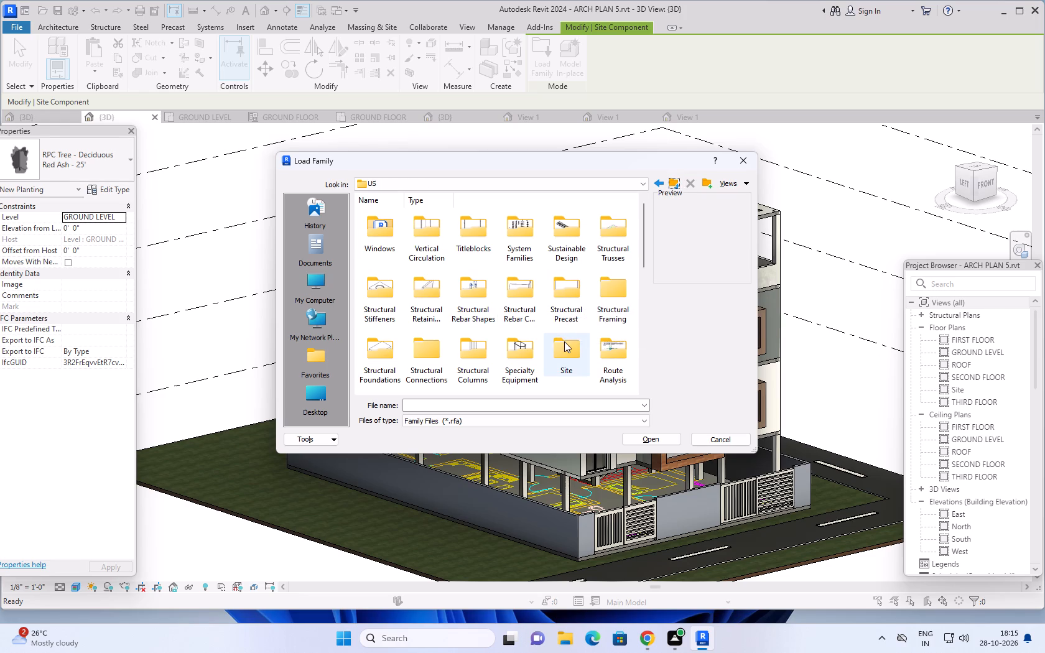
pyautogui.doubleClick(564, 341)
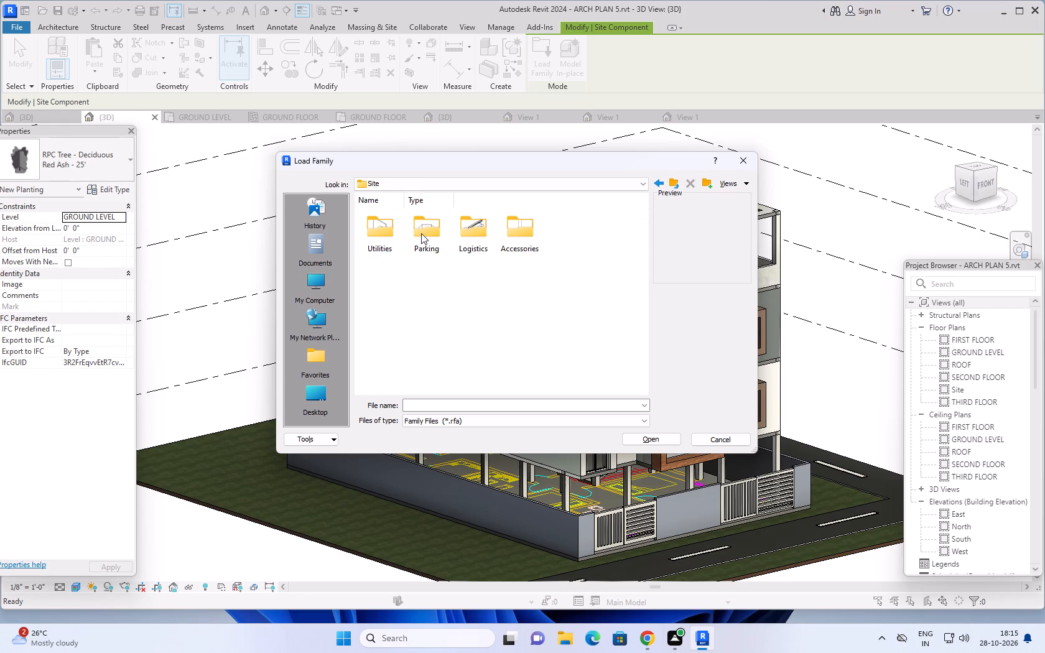
pyautogui.doubleClick(421, 233)
pyautogui.scroll(3, 432, 324)
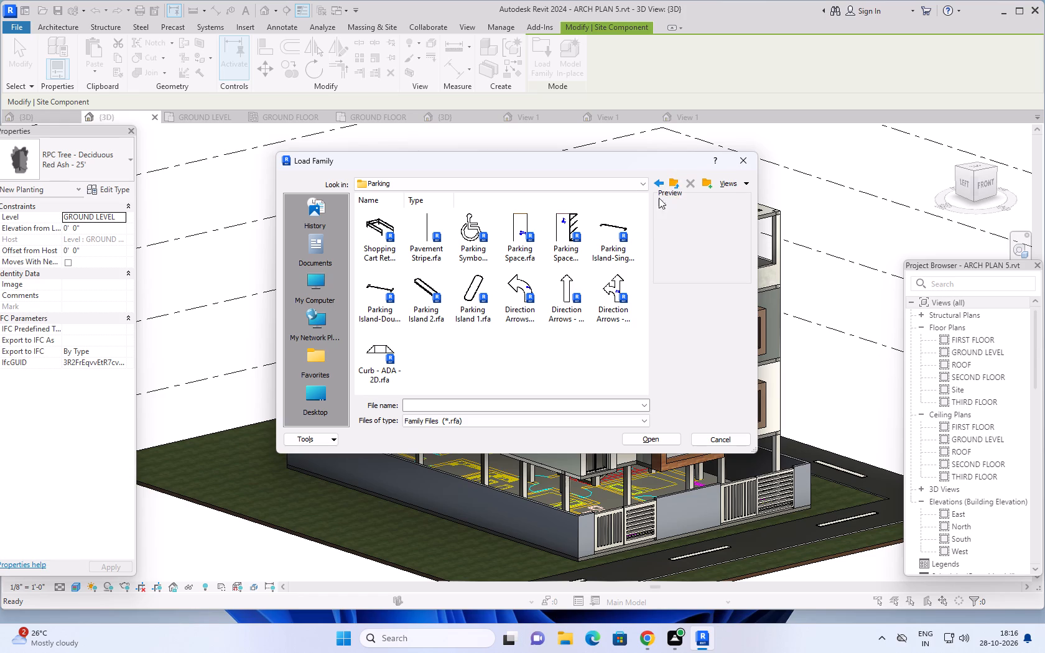
pyautogui.click(677, 182)
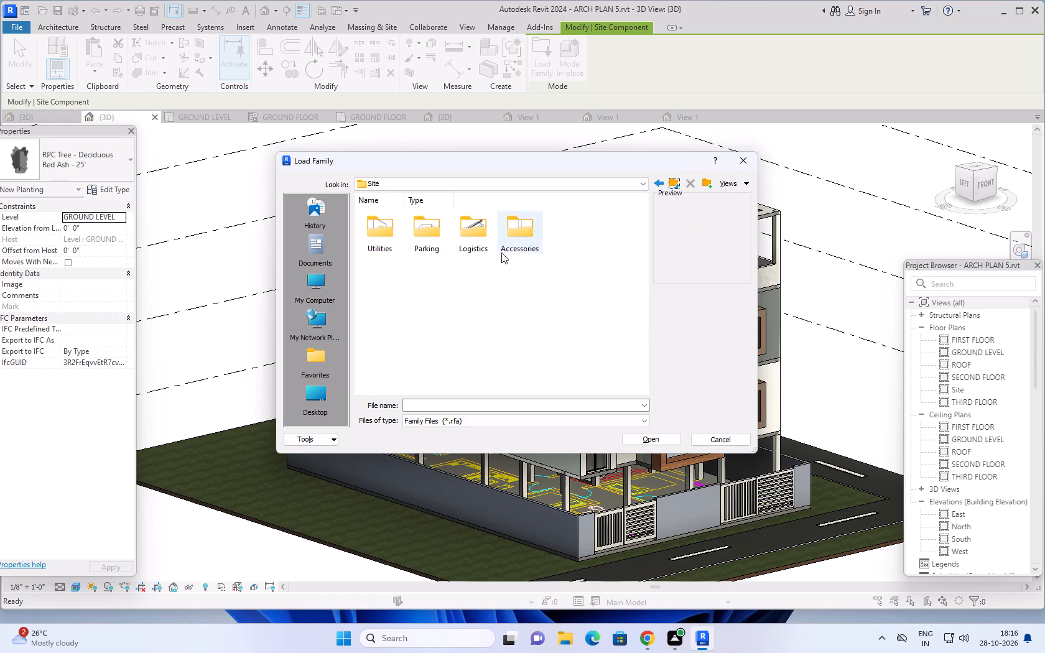
pyautogui.doubleClick(474, 233)
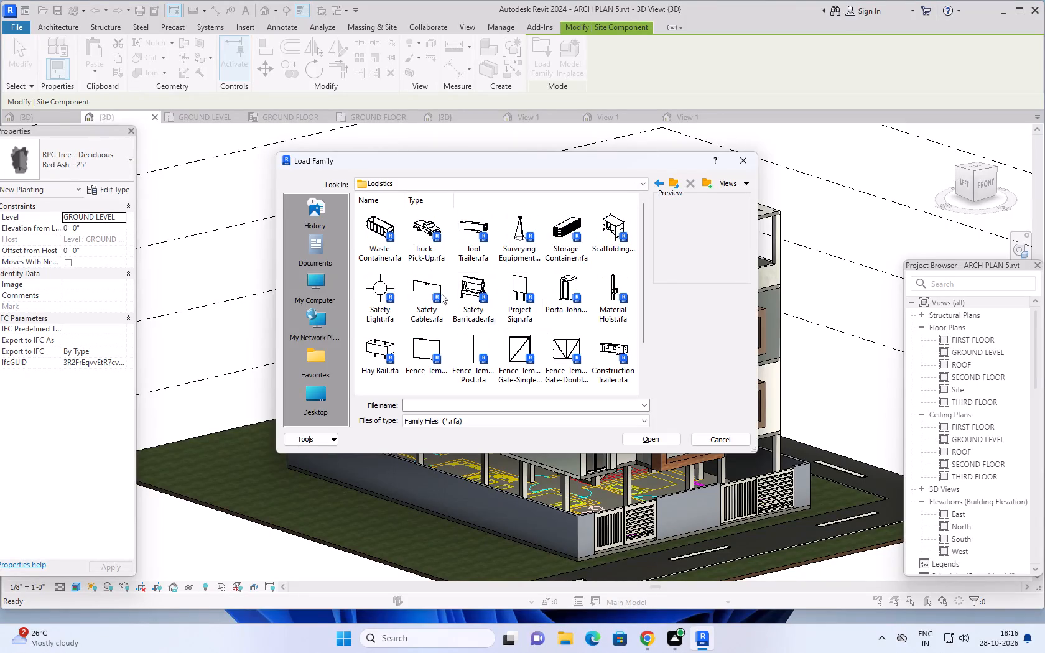
pyautogui.scroll(-6, 430, 262)
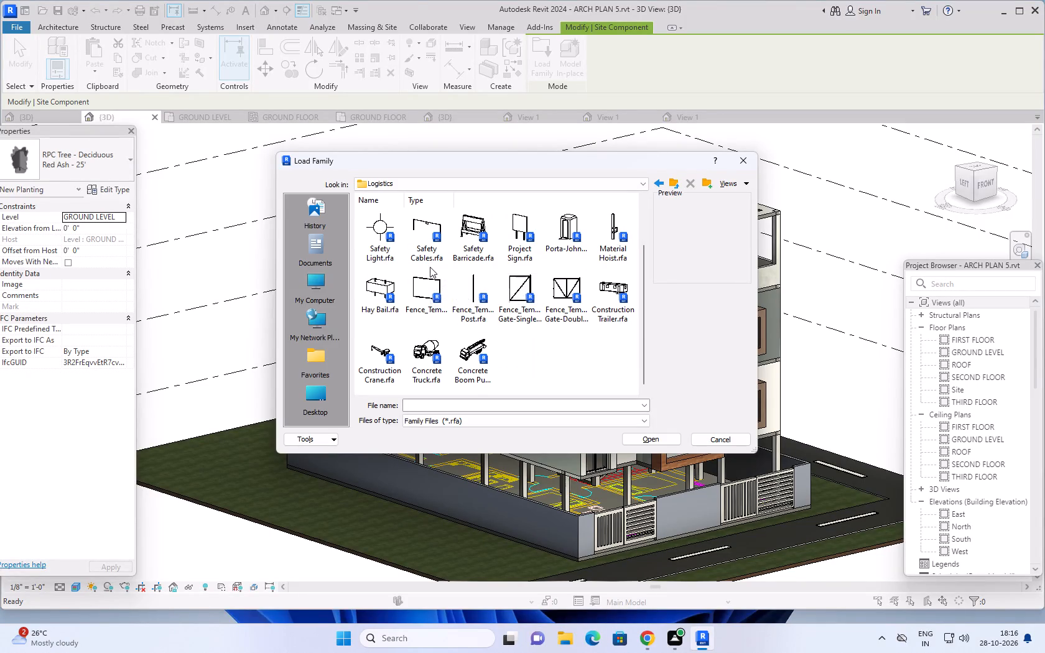
pyautogui.scroll(7, 429, 271)
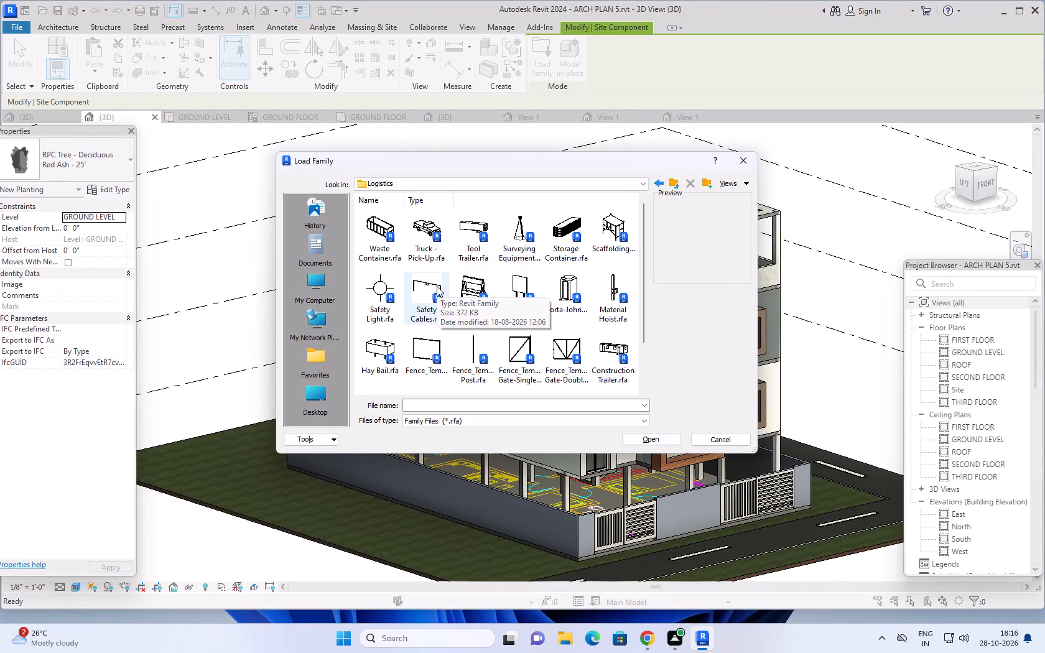
pyautogui.click(432, 237)
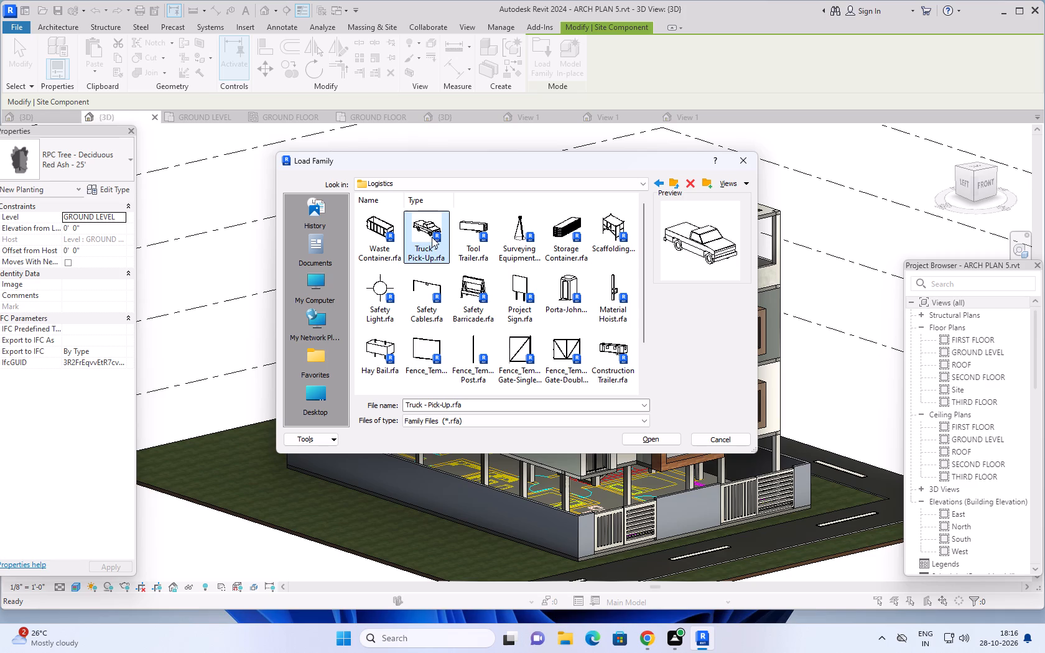
pyautogui.click(651, 441)
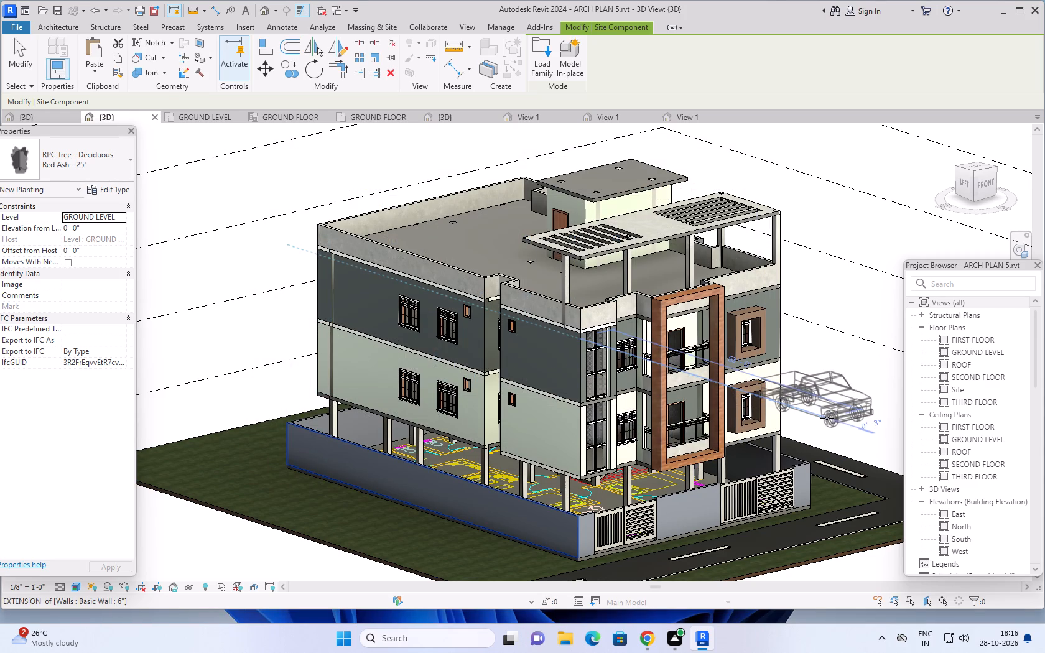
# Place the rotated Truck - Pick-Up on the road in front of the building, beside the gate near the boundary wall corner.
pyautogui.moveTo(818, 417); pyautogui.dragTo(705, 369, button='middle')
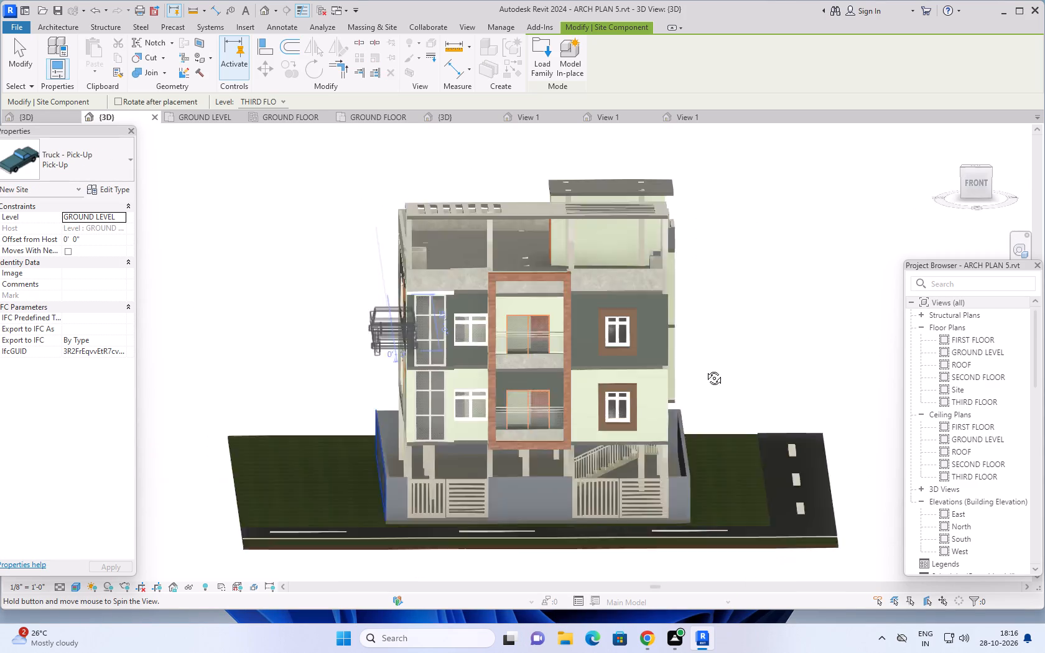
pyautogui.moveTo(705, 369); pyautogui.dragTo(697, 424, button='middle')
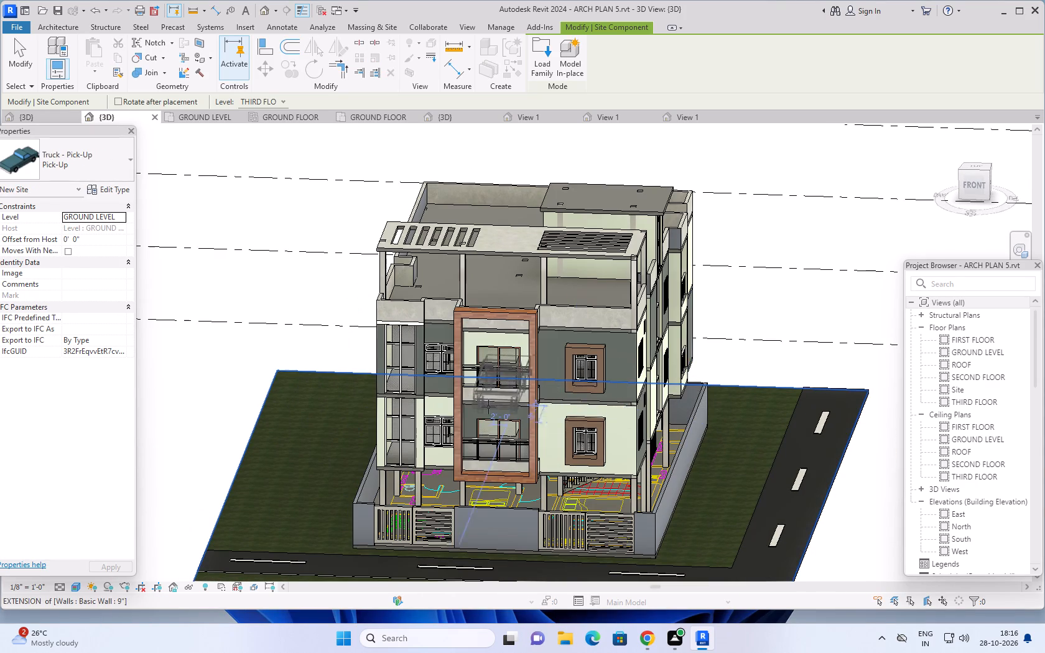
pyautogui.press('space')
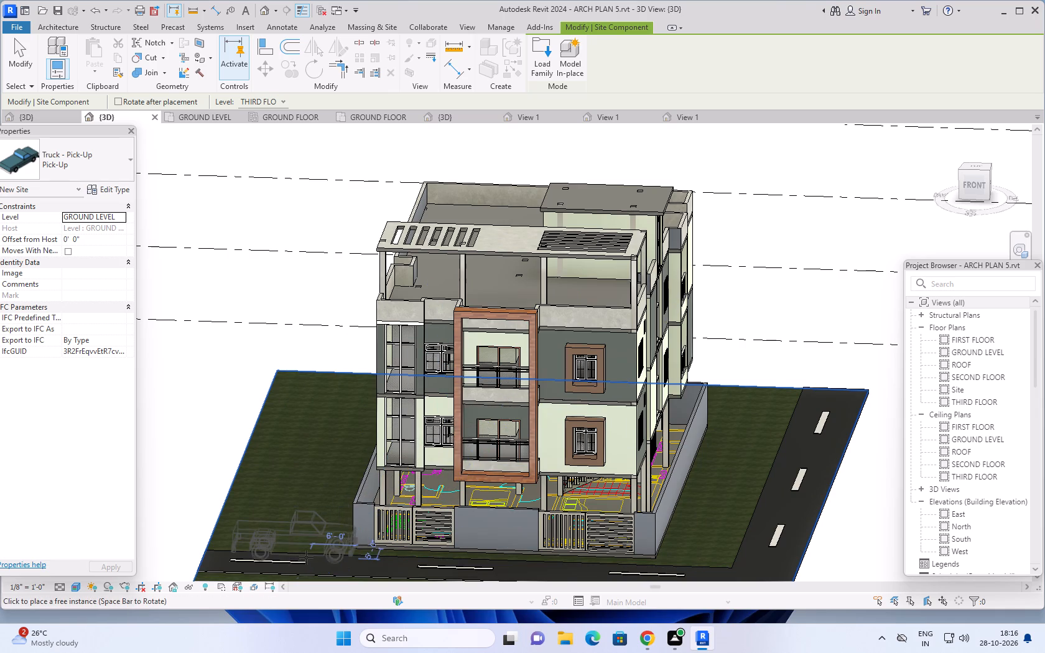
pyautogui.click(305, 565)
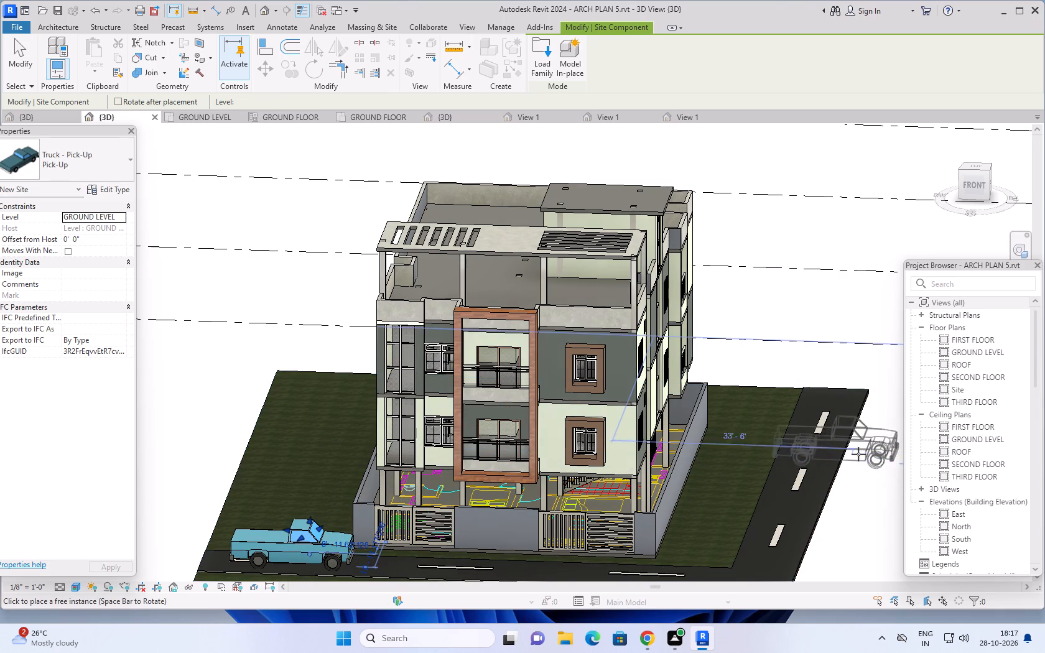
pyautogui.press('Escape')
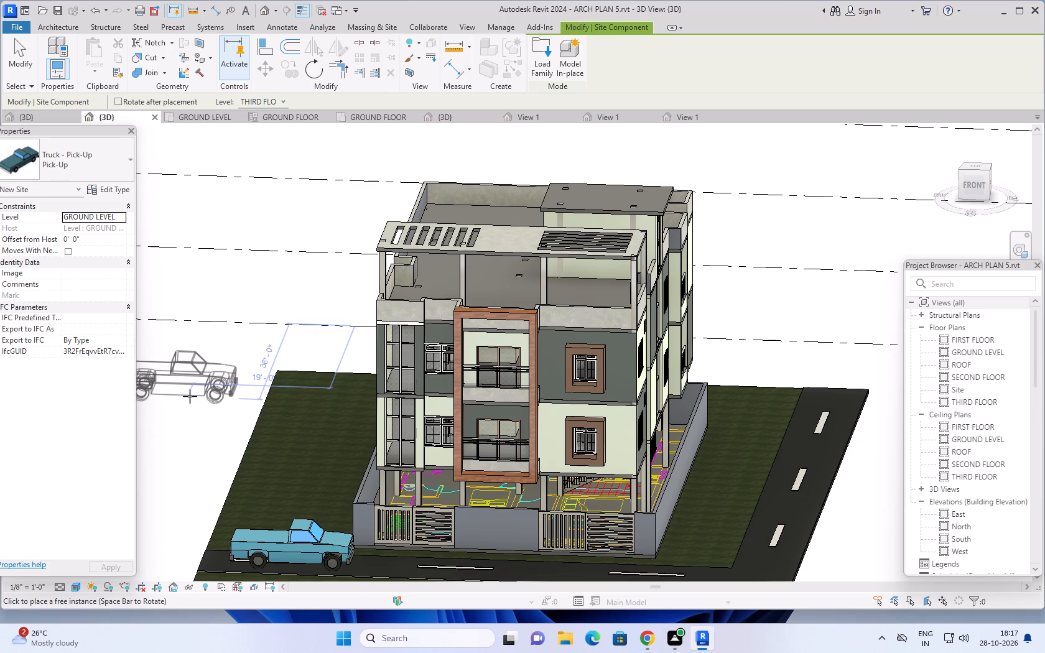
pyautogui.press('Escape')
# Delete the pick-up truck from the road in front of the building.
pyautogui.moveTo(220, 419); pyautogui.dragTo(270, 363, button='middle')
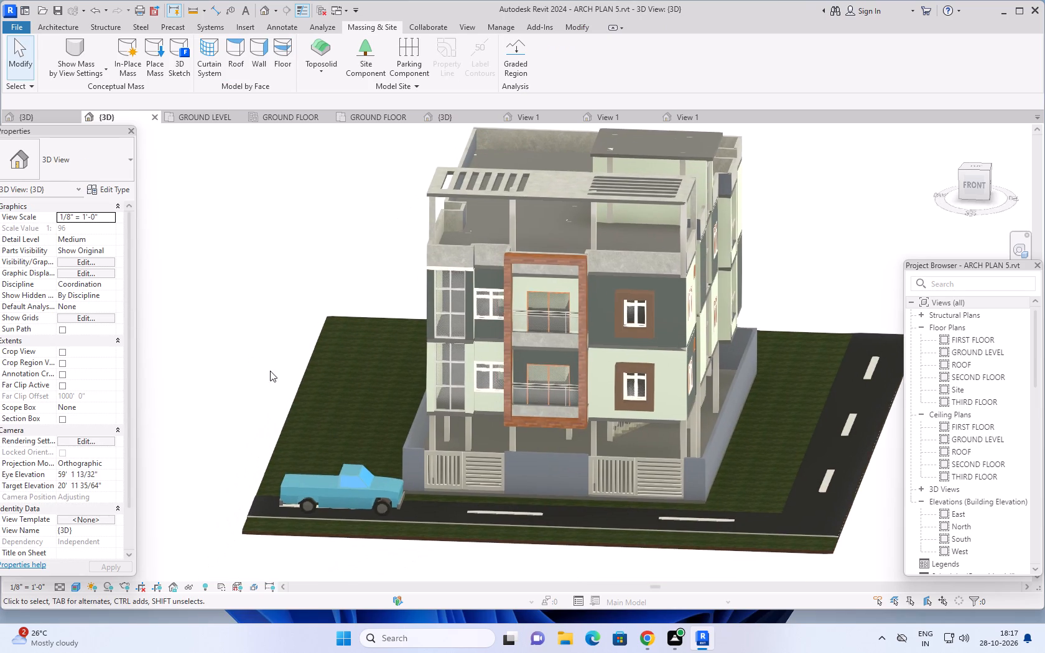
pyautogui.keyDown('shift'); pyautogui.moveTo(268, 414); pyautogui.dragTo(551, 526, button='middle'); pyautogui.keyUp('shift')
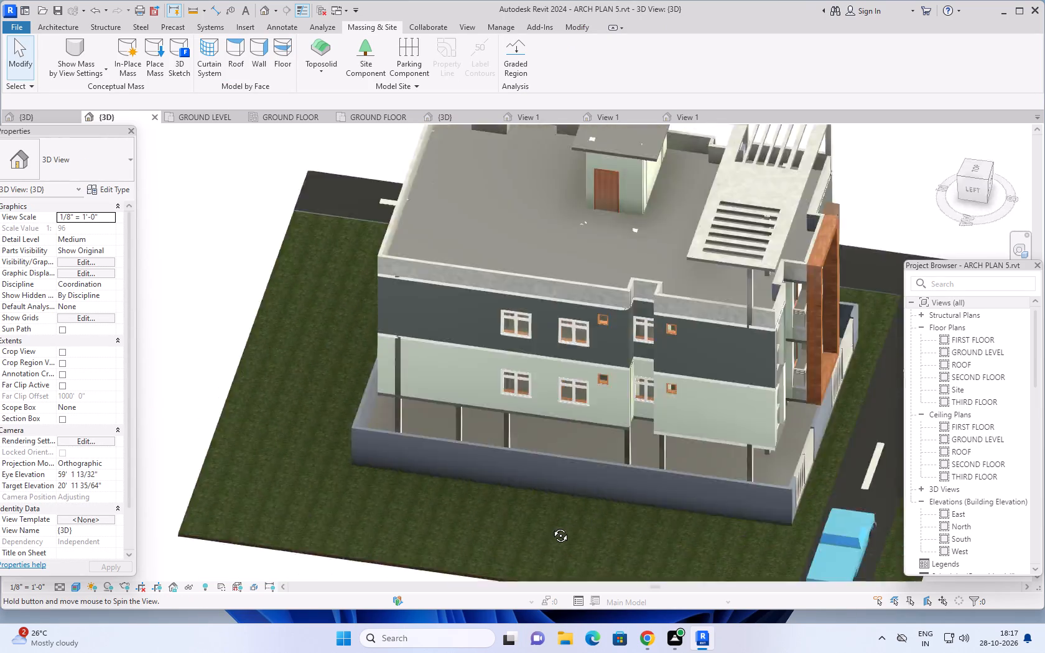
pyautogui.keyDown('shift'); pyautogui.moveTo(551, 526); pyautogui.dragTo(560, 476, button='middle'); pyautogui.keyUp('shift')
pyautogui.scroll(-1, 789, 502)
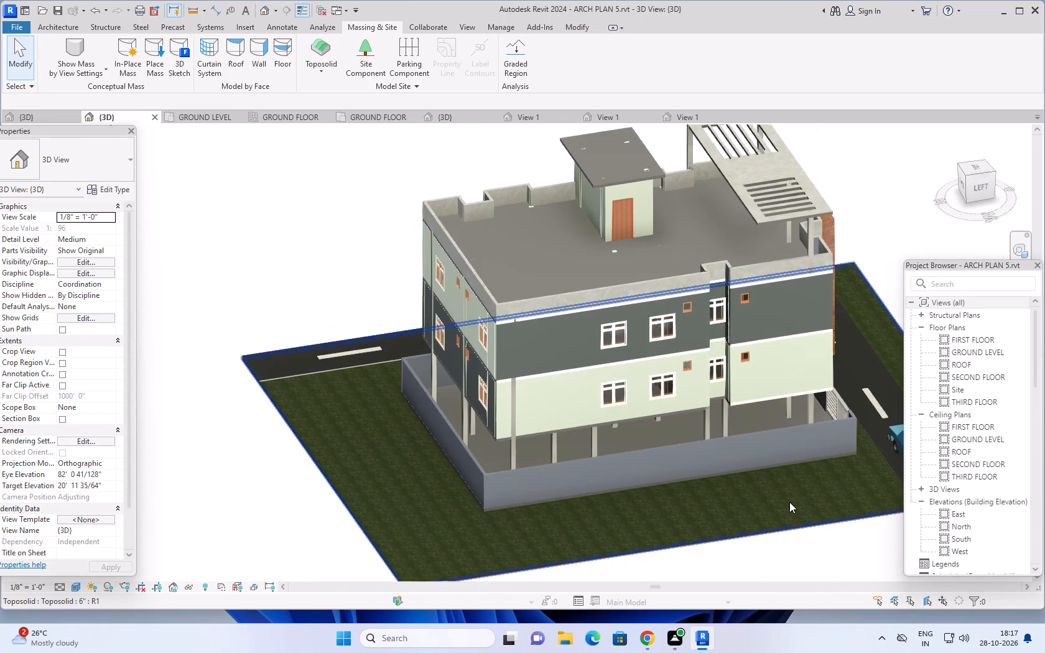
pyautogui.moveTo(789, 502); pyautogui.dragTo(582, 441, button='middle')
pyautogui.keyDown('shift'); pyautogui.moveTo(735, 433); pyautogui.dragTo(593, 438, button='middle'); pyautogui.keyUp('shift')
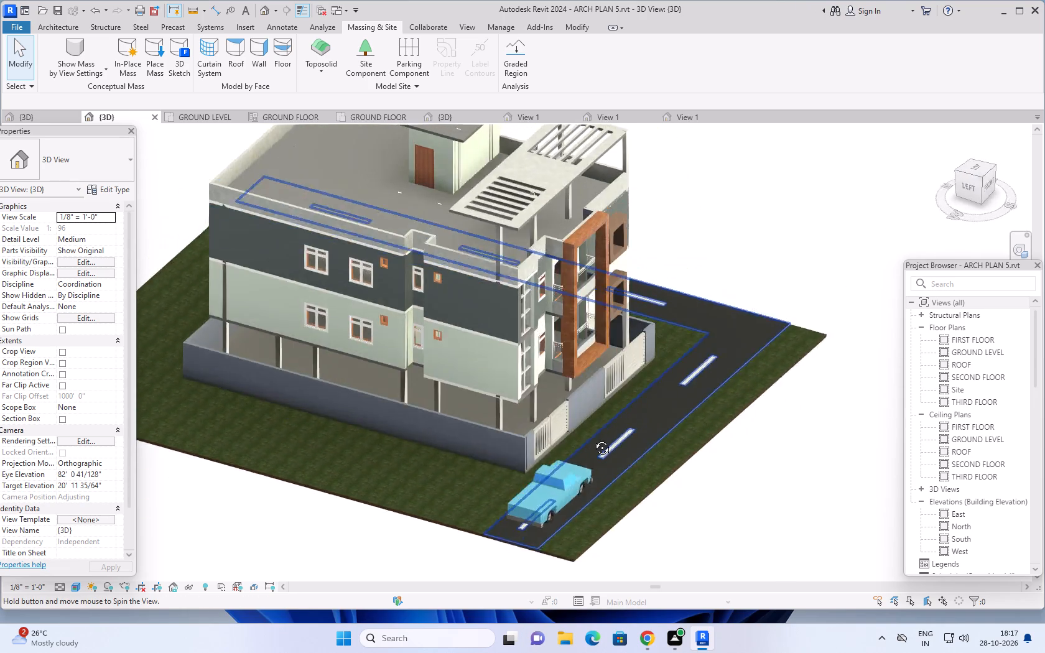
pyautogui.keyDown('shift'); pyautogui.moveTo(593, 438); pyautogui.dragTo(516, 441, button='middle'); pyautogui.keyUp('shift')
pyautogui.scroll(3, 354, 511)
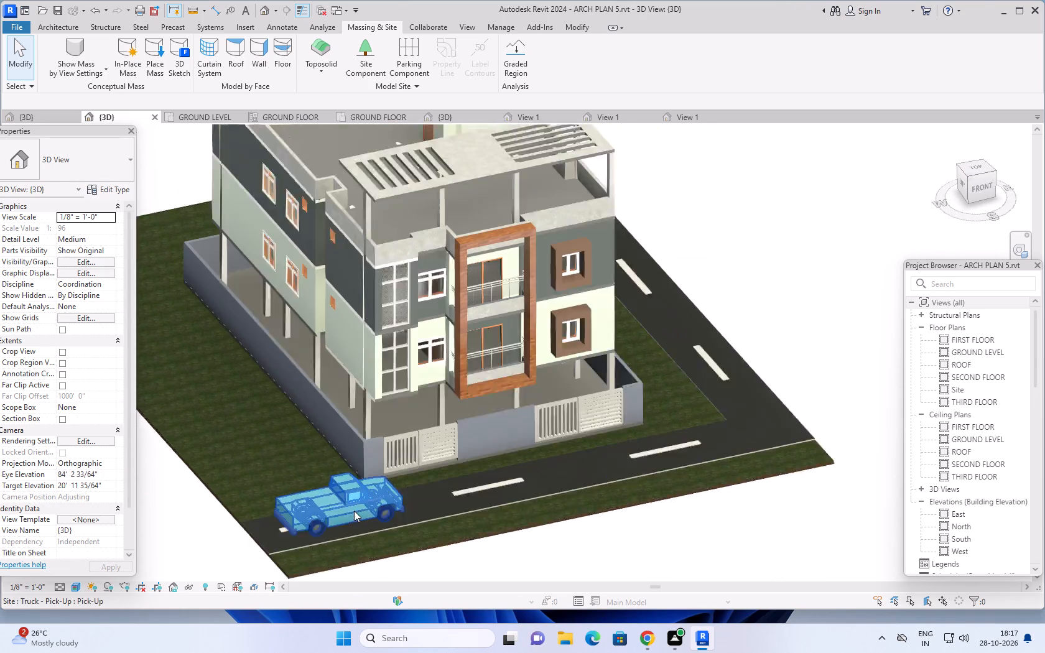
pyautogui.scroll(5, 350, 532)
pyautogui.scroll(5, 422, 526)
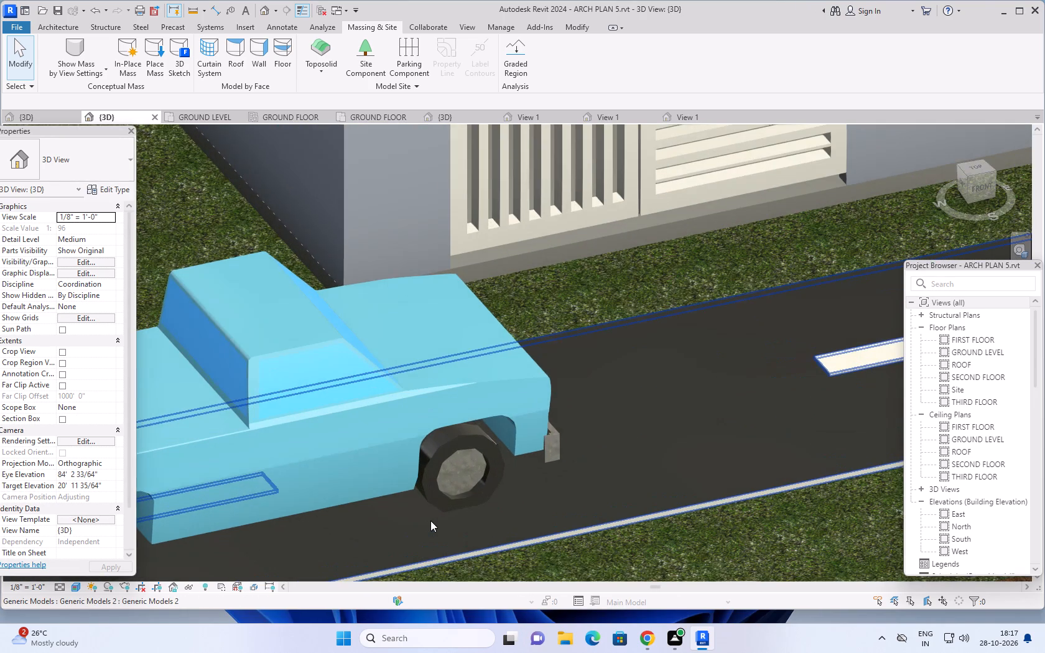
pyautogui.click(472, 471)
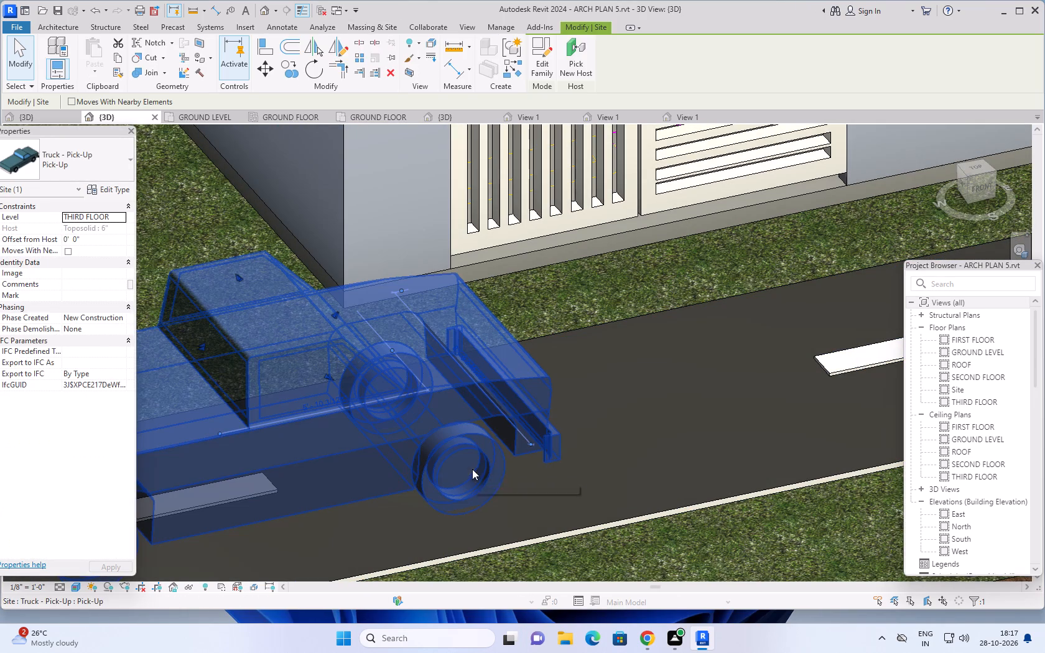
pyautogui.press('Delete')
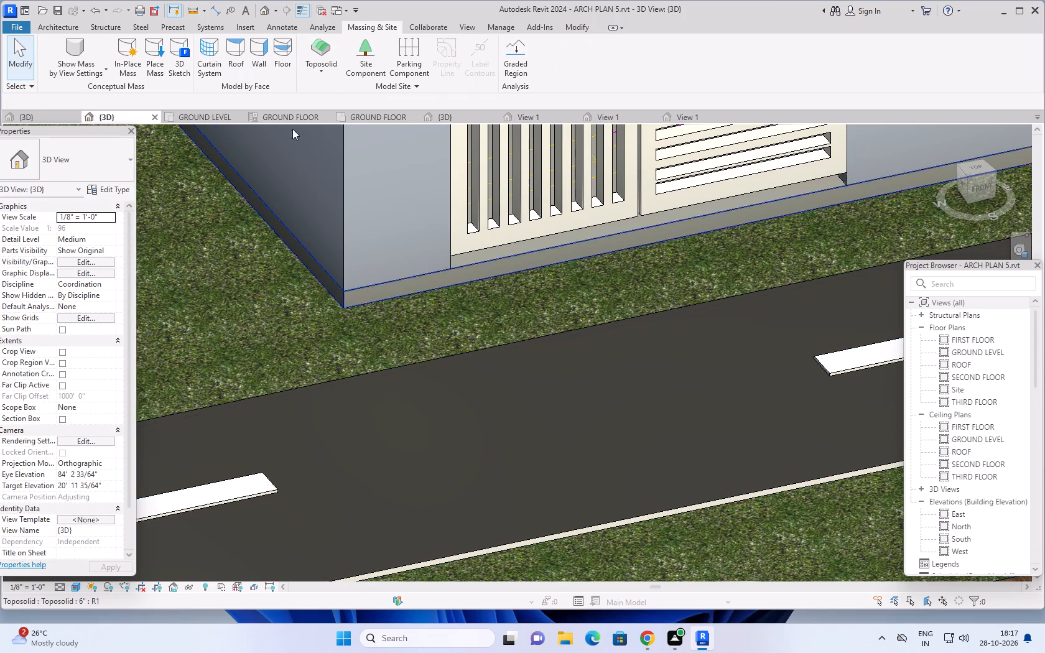
# Look through the Site library's Logistics families for another vehicle to place as a site component.
pyautogui.click(330, 71)
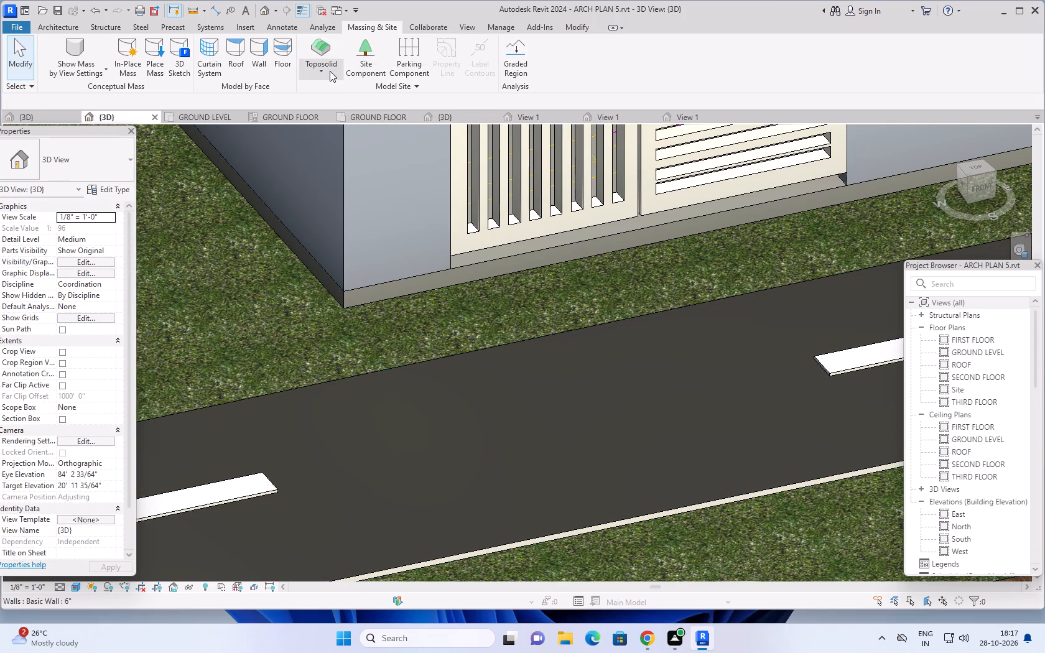
pyautogui.click(330, 71)
pyautogui.click(371, 44)
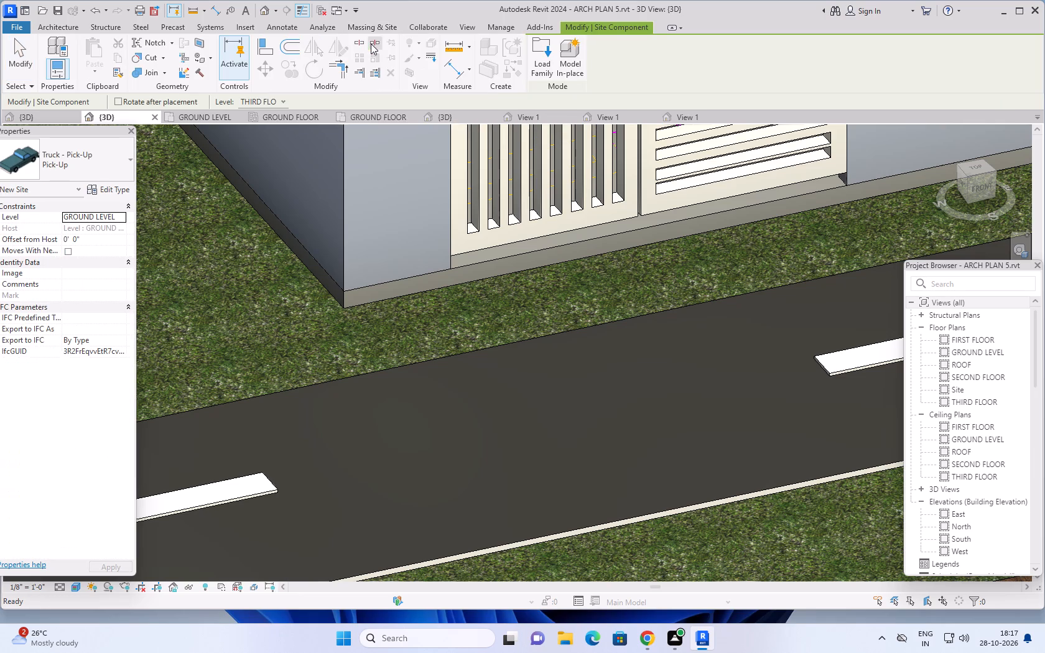
pyautogui.click(540, 41)
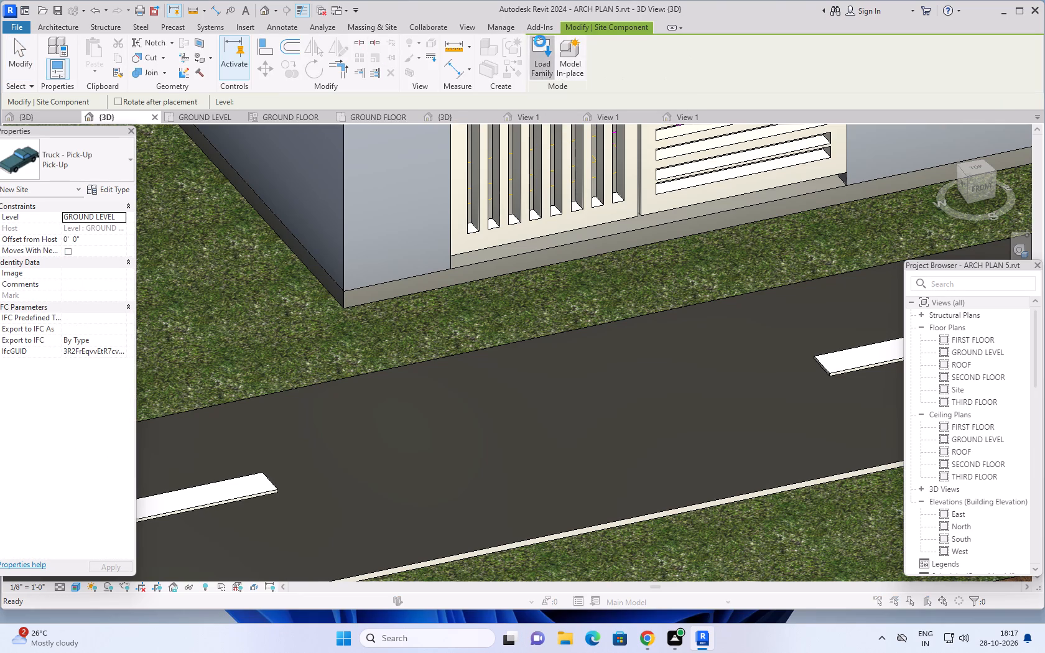
pyautogui.scroll(5, 546, 293)
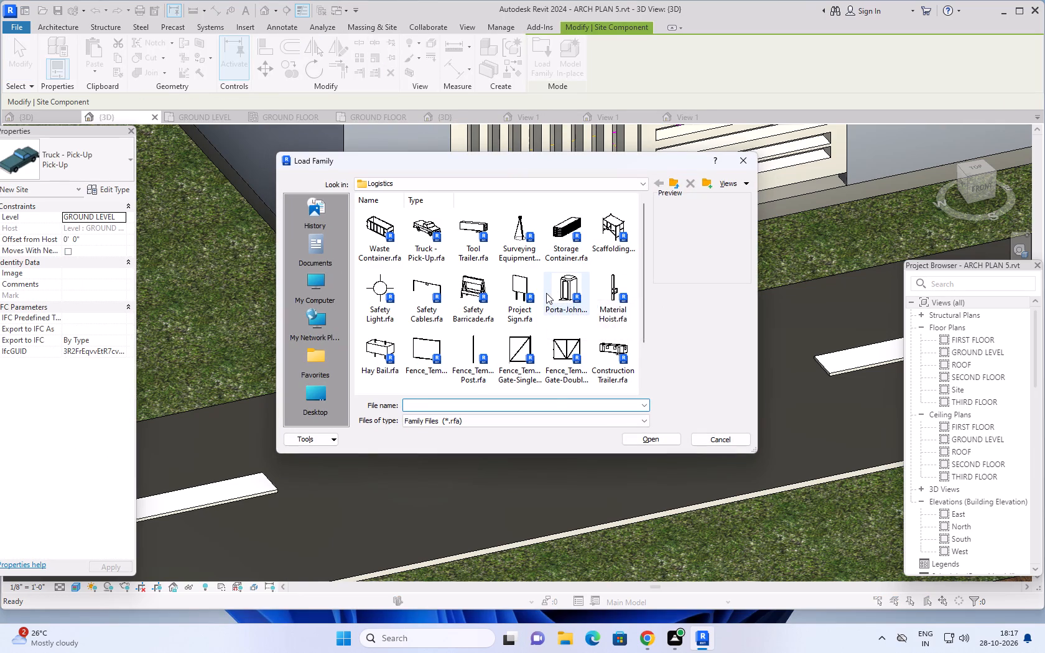
pyautogui.scroll(-15, 546, 293)
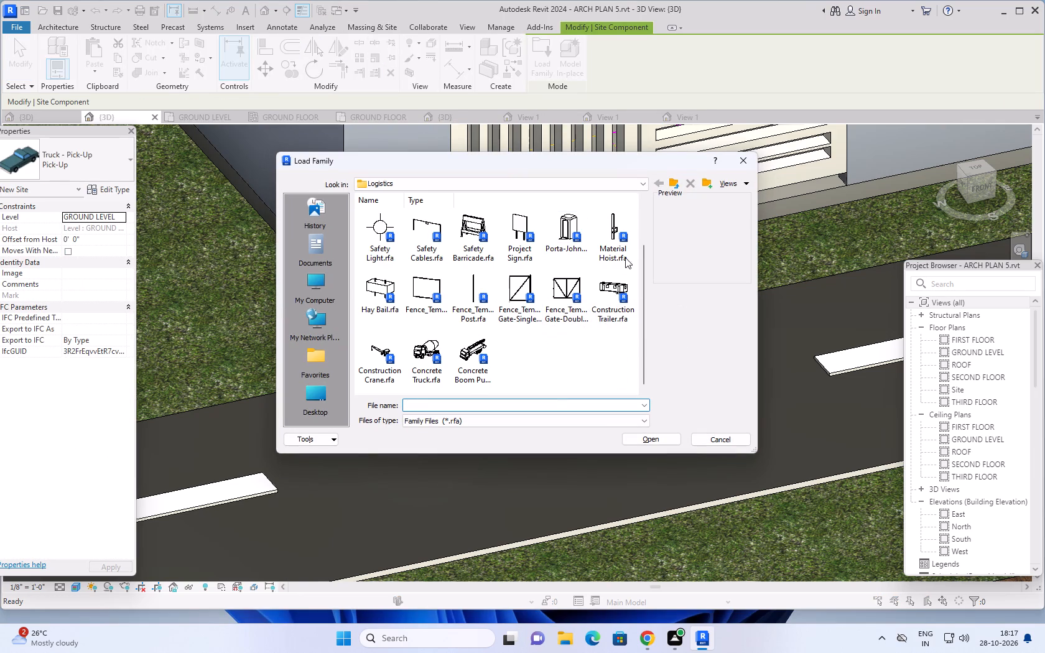
# Load the Classic Car family from the Utilities folder of the Site library.
pyautogui.click(672, 180)
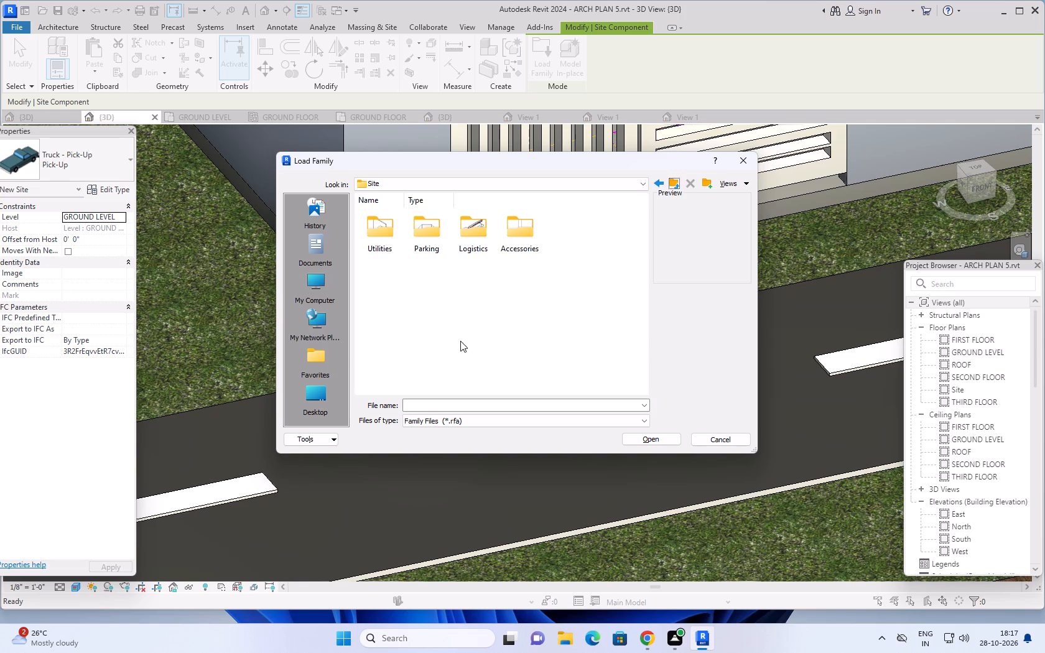
pyautogui.scroll(-2, 420, 301)
pyautogui.click(394, 234)
pyautogui.click(394, 234)
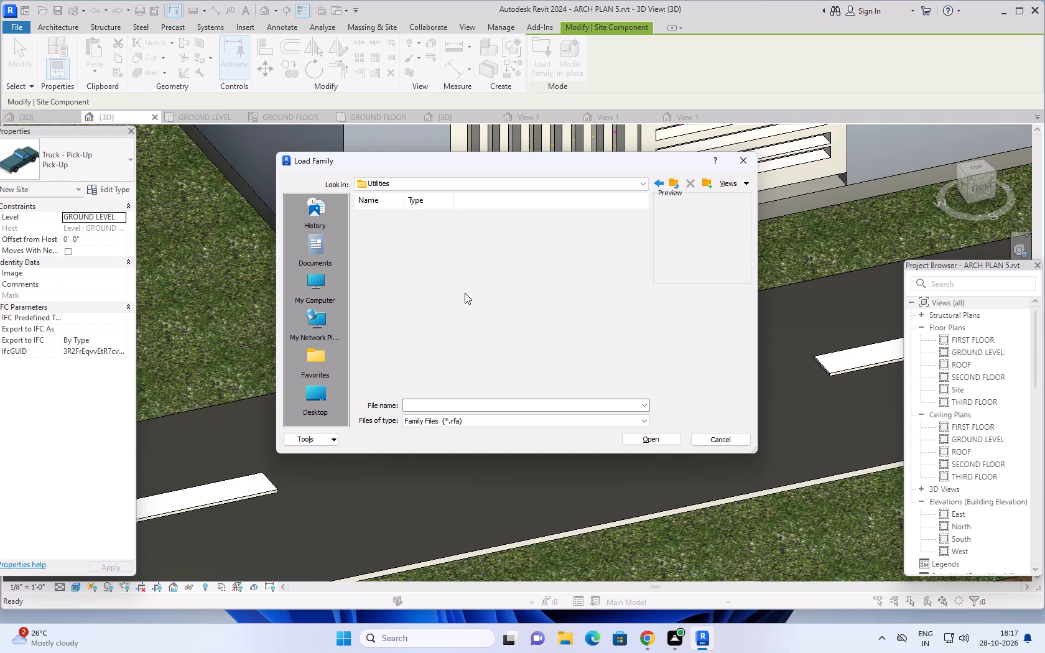
pyautogui.scroll(-6, 528, 344)
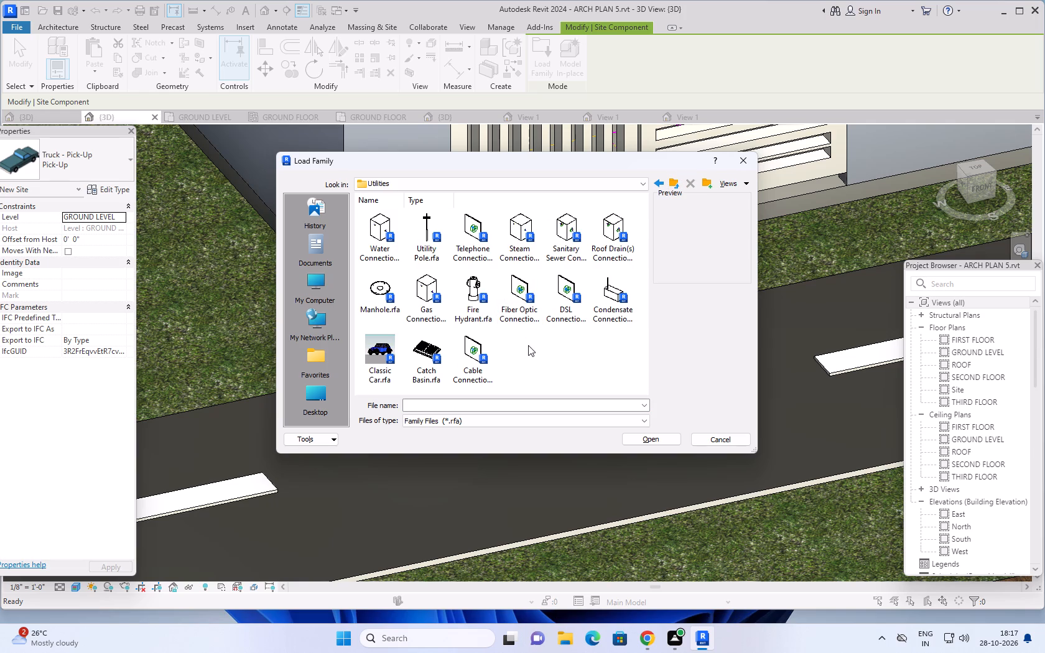
pyautogui.scroll(-1, 528, 345)
pyautogui.scroll(7, 528, 345)
pyautogui.click(388, 342)
pyautogui.click(657, 438)
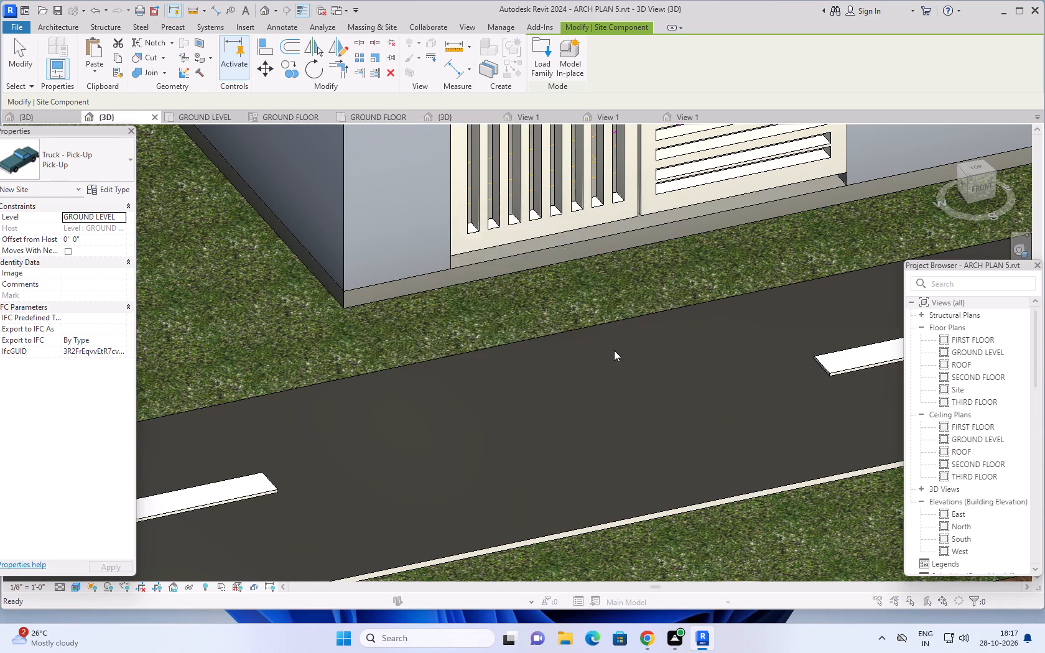
pyautogui.click(600, 346)
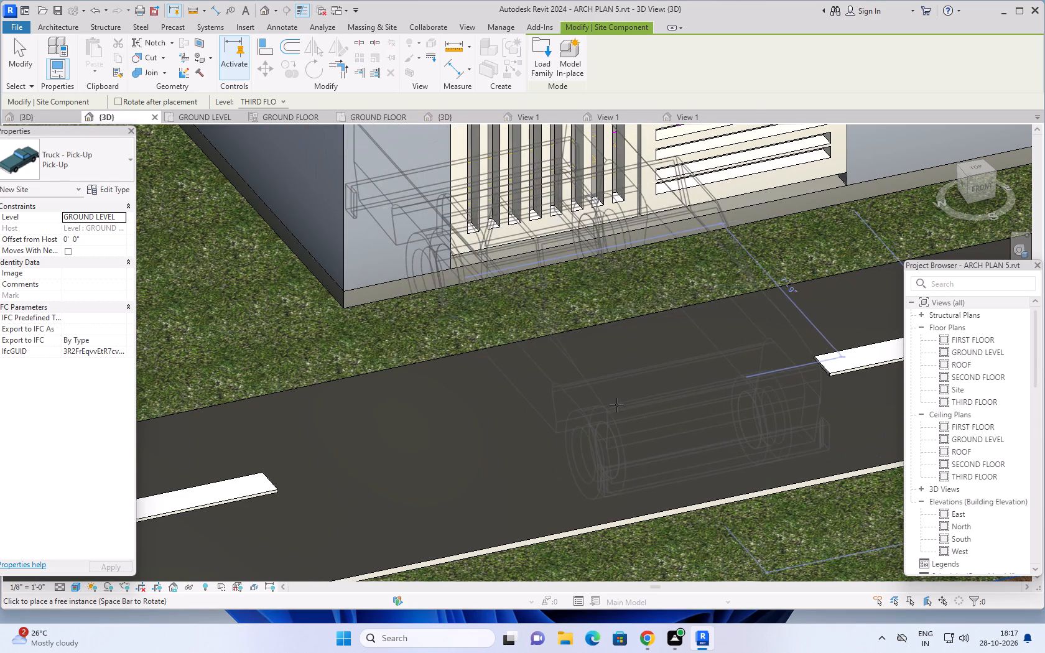
# Look through the US family library folders, including Curtain Wall Panels, for another family to load, and close without loading one.
pyautogui.scroll(-6, 618, 401)
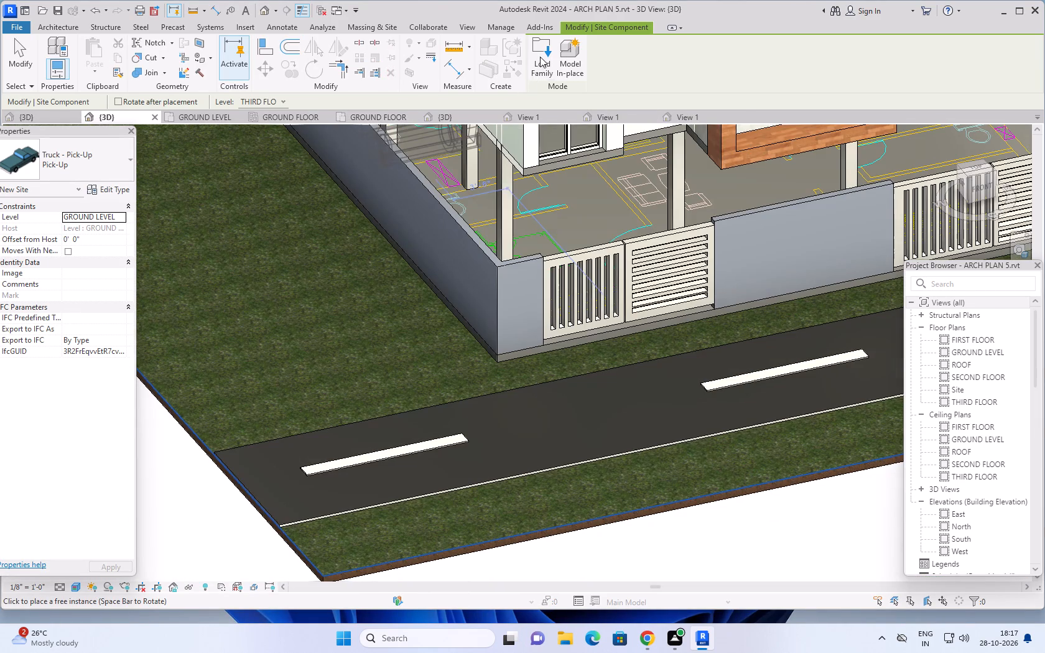
pyautogui.click(540, 57)
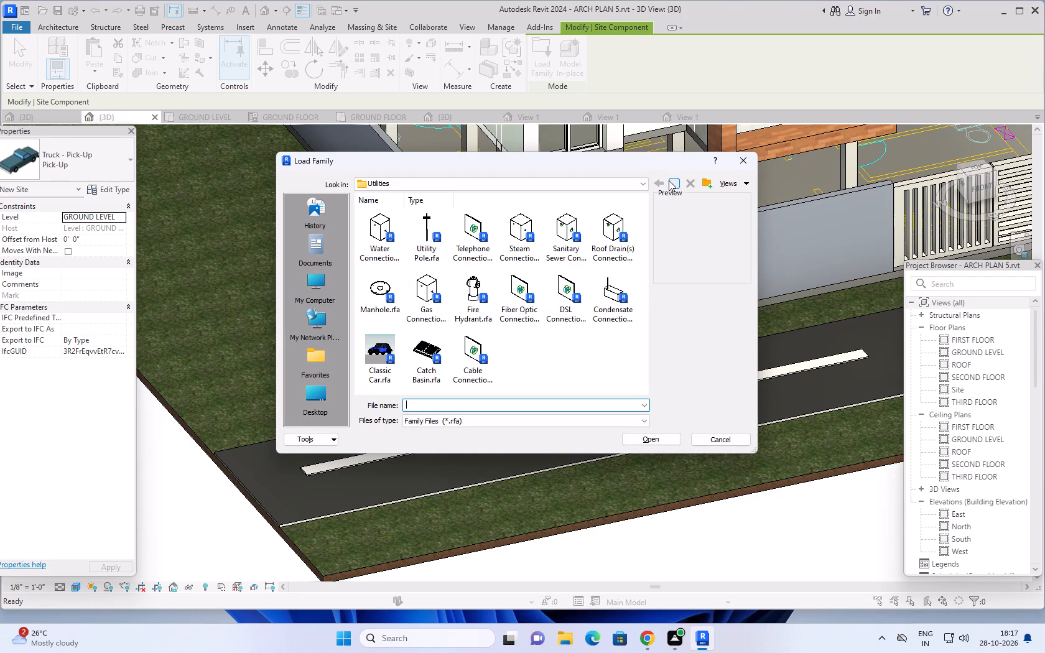
pyautogui.click(669, 180)
pyautogui.scroll(-2, 524, 314)
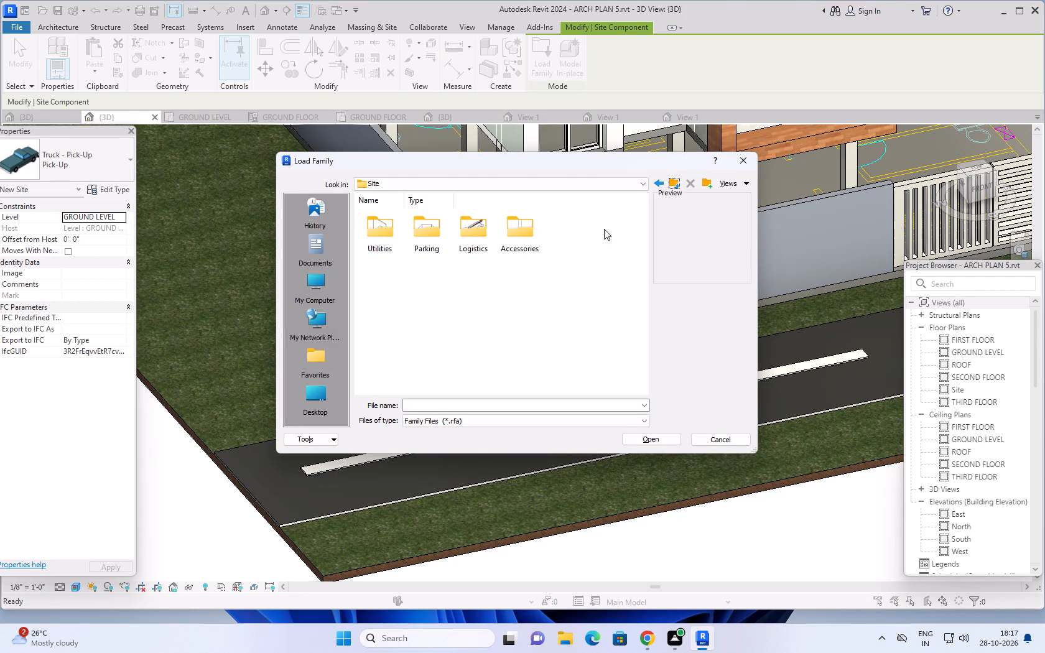
pyautogui.click(671, 186)
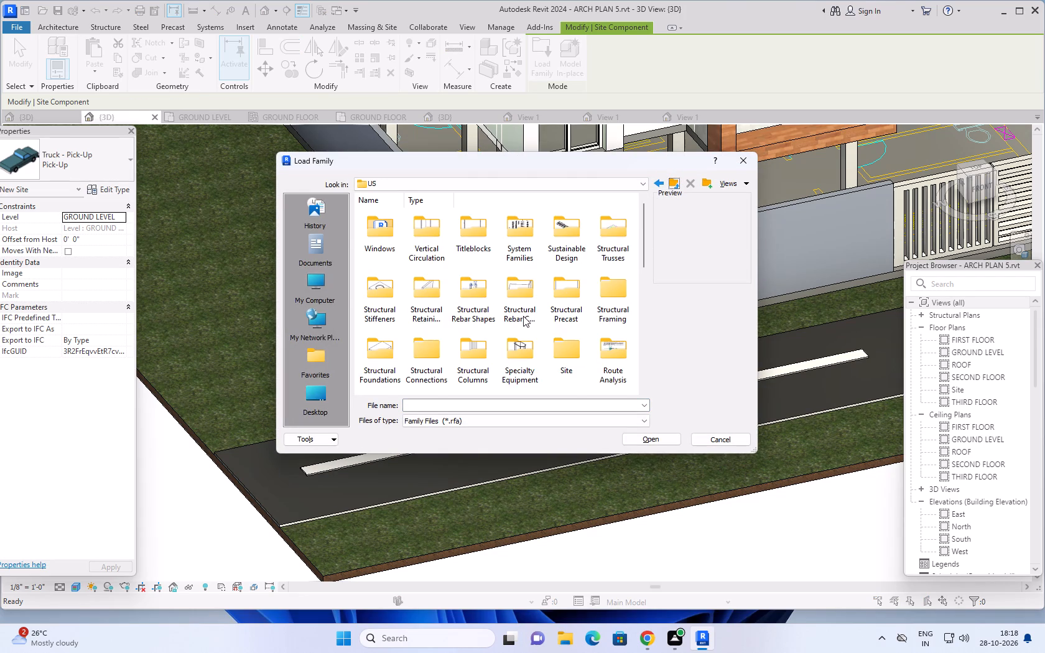
pyautogui.scroll(-1, 523, 316)
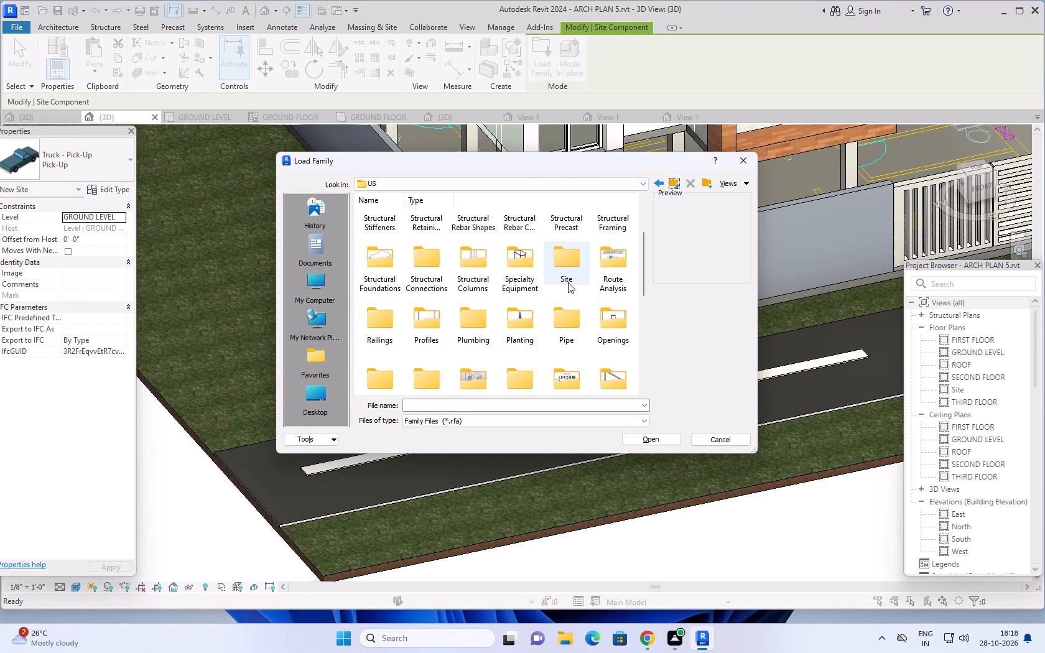
pyautogui.scroll(-1, 568, 282)
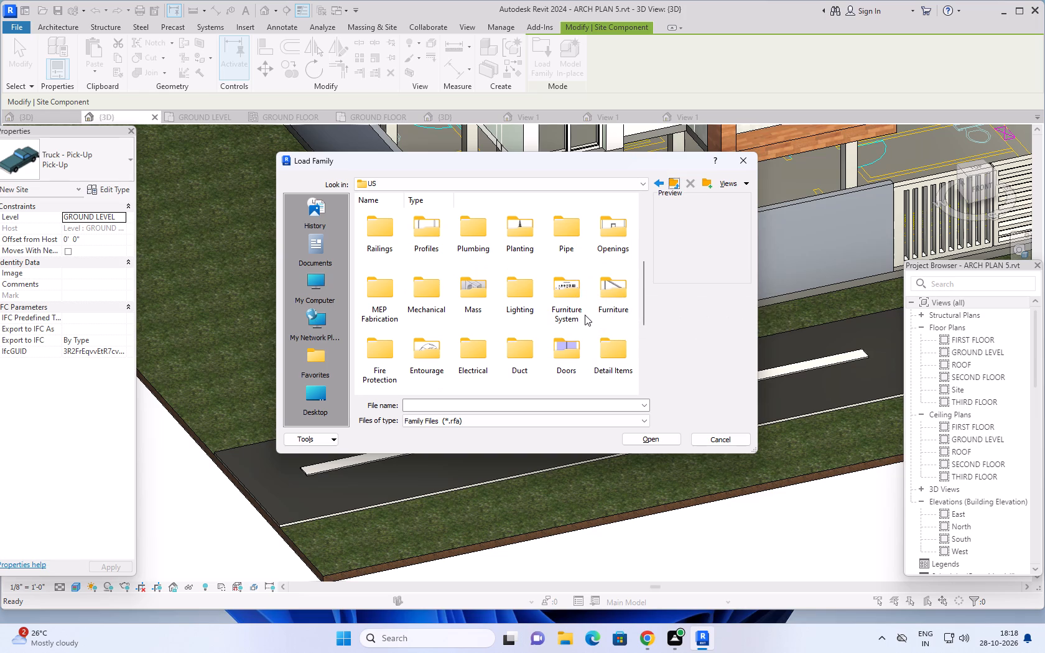
pyautogui.scroll(-1, 590, 312)
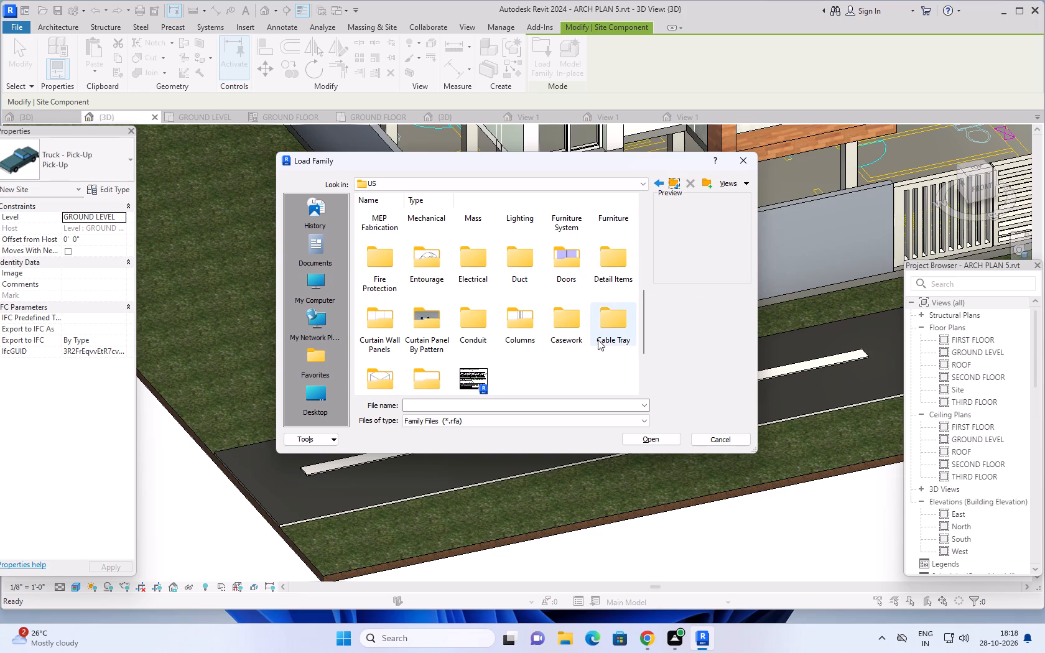
pyautogui.scroll(-1, 491, 354)
pyautogui.scroll(-2, 402, 312)
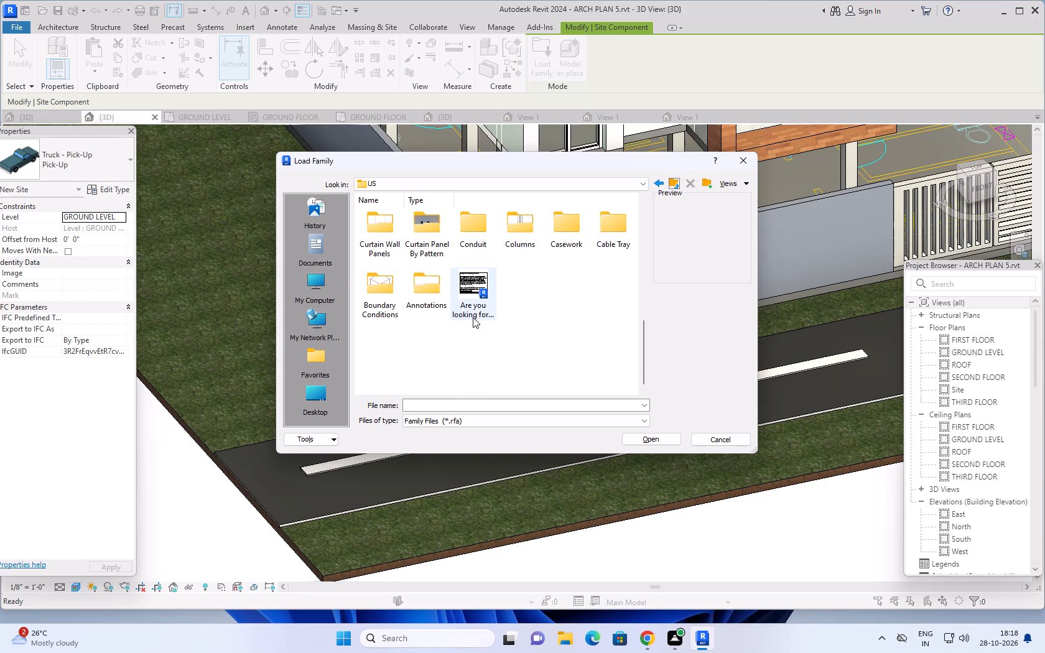
pyautogui.scroll(1, 463, 318)
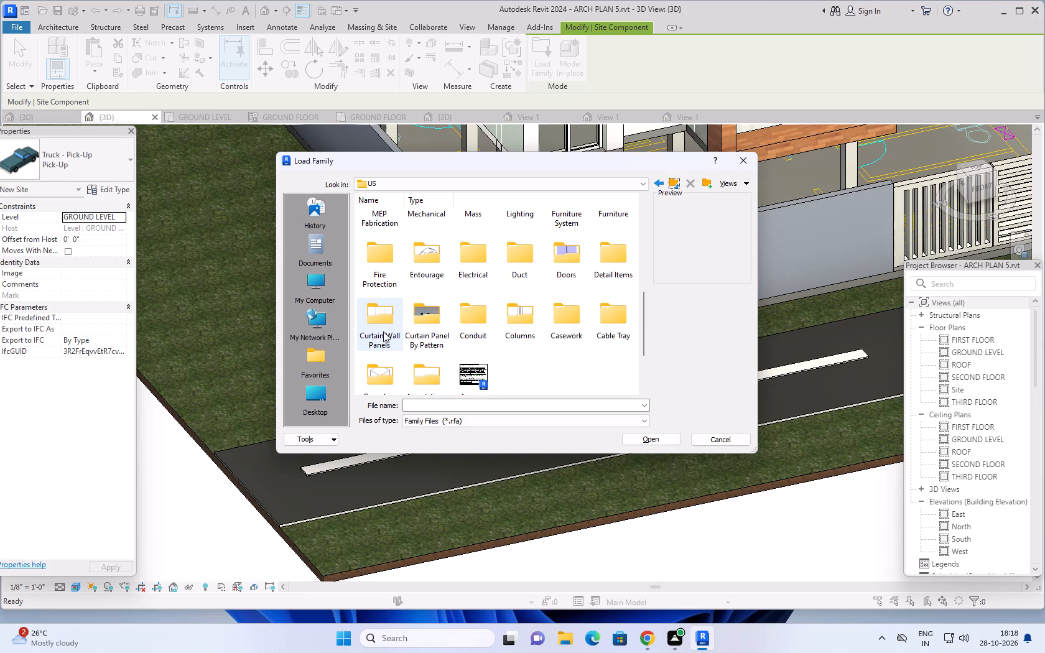
pyautogui.doubleClick(388, 322)
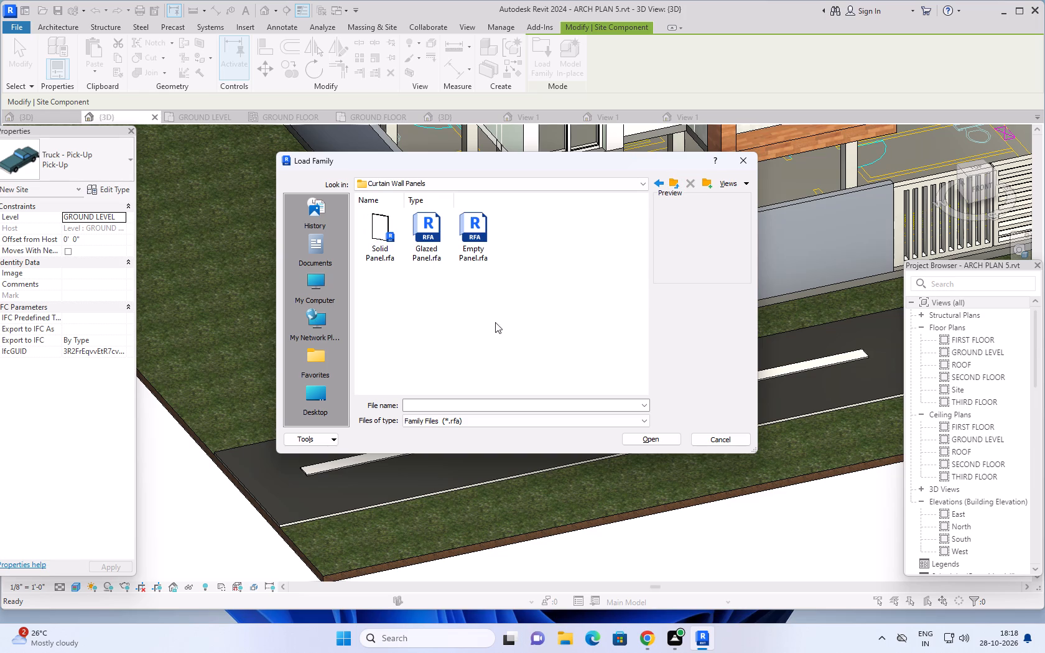
pyautogui.scroll(-1, 510, 316)
pyautogui.click(676, 181)
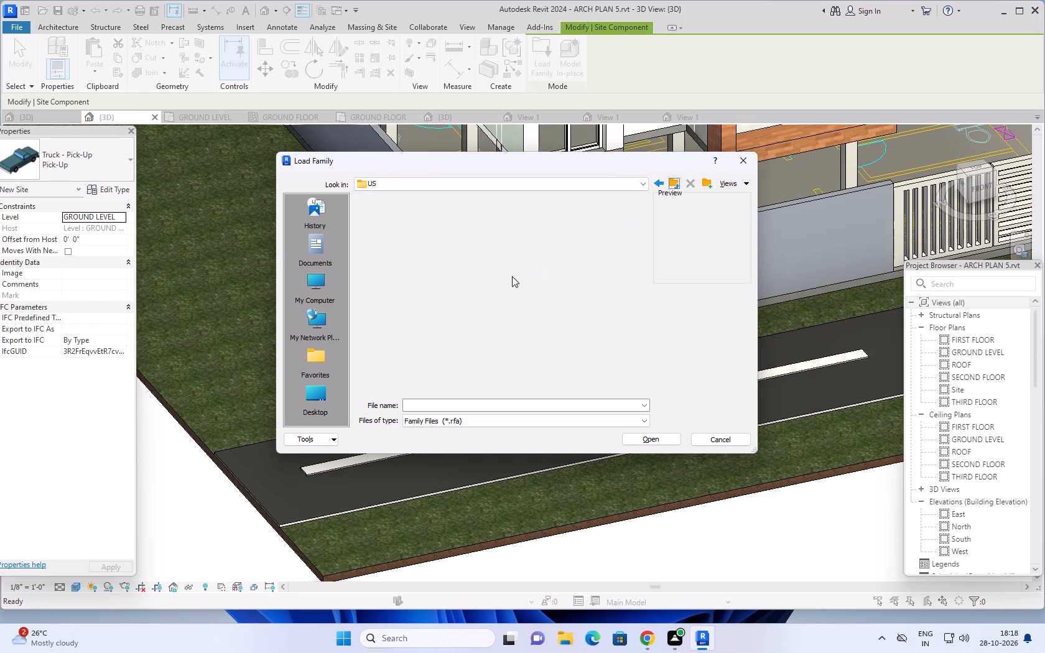
pyautogui.scroll(-7, 475, 290)
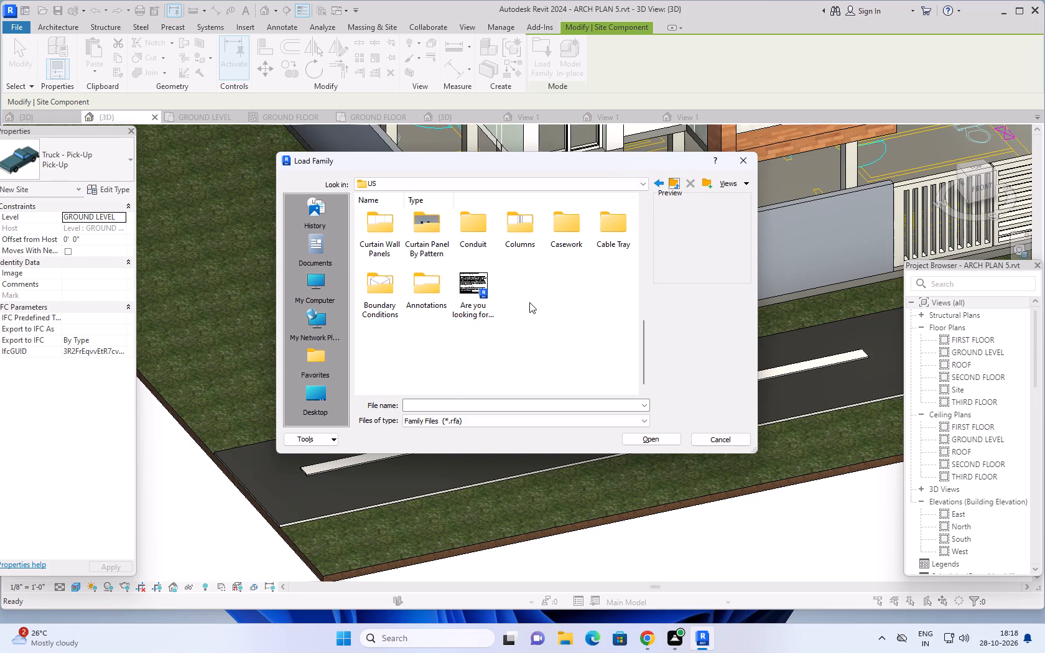
pyautogui.scroll(11, 488, 304)
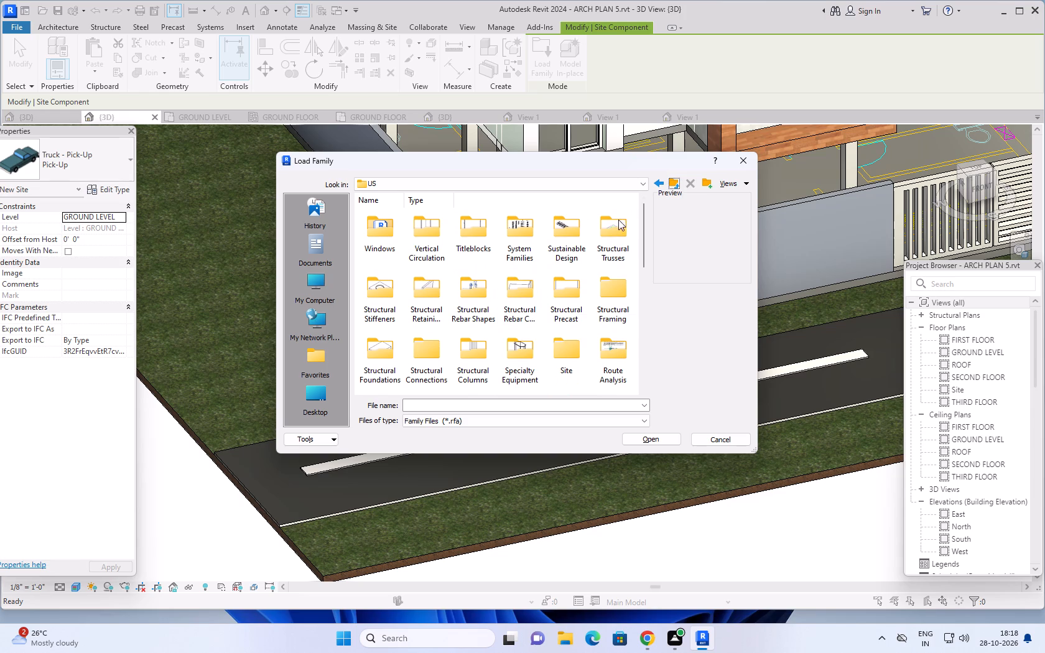
pyautogui.click(743, 156)
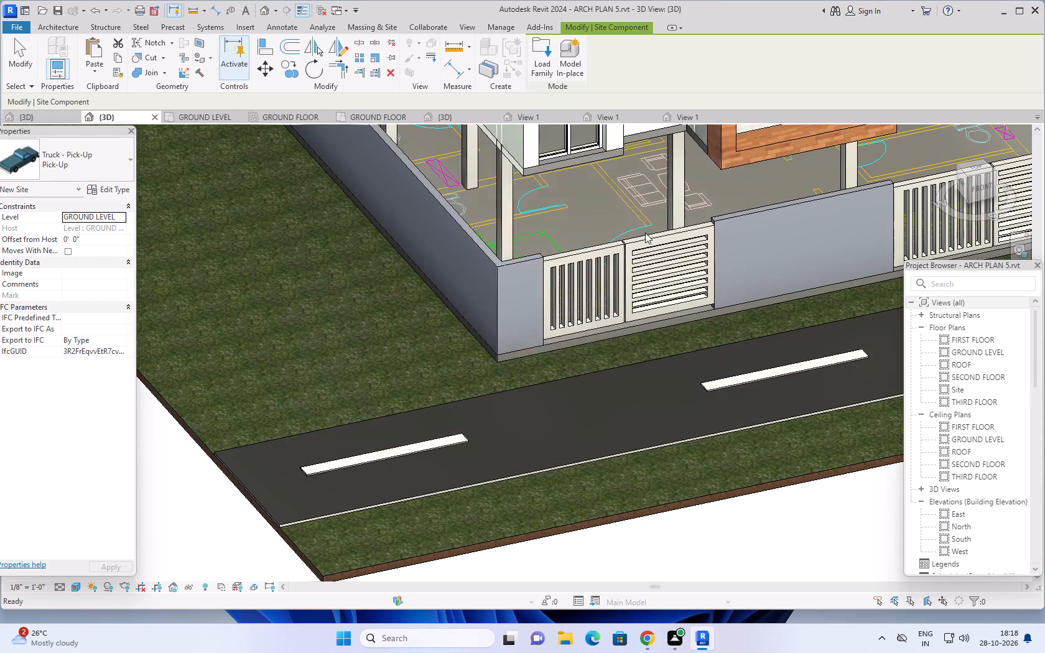
pyautogui.press('Escape')
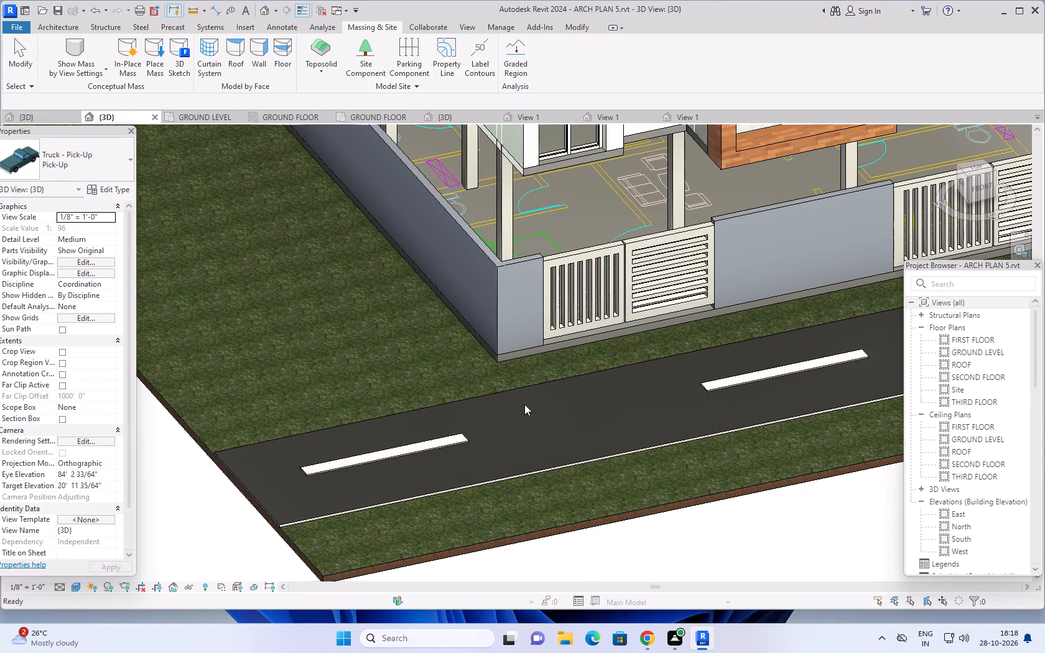
pyautogui.press('Escape')
# In the GROUND LEVEL floor plan, place a Japanese Cherry - 15' tree about 10' west of the boundary wall, near its southwest corner.
pyautogui.moveTo(748, 483); pyautogui.dragTo(597, 502, button='middle')
pyautogui.scroll(-4, 654, 478)
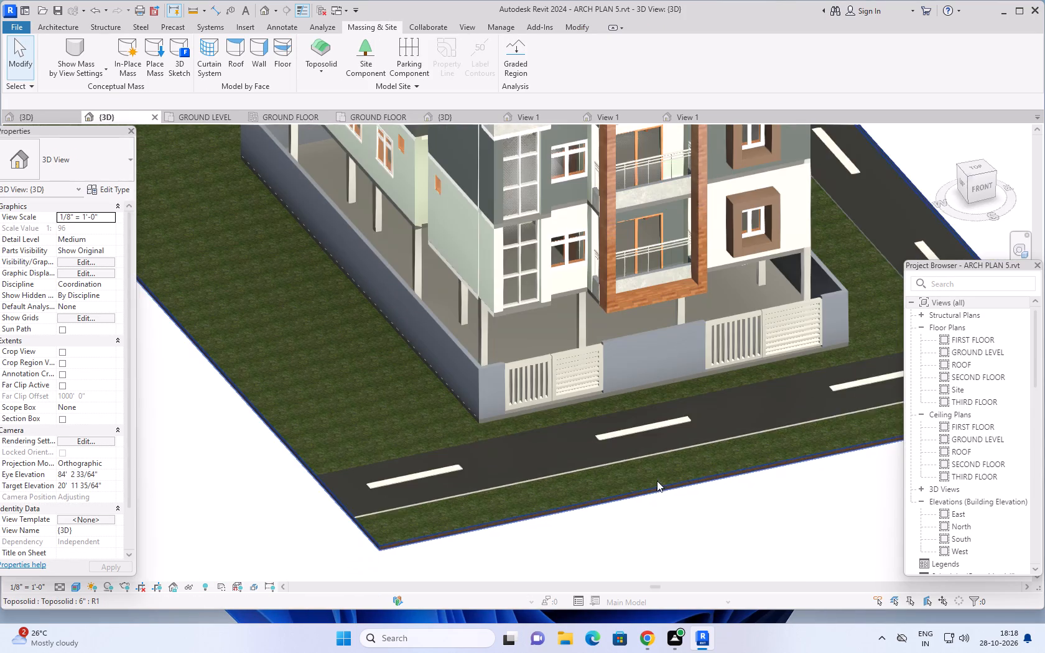
pyautogui.click(209, 114)
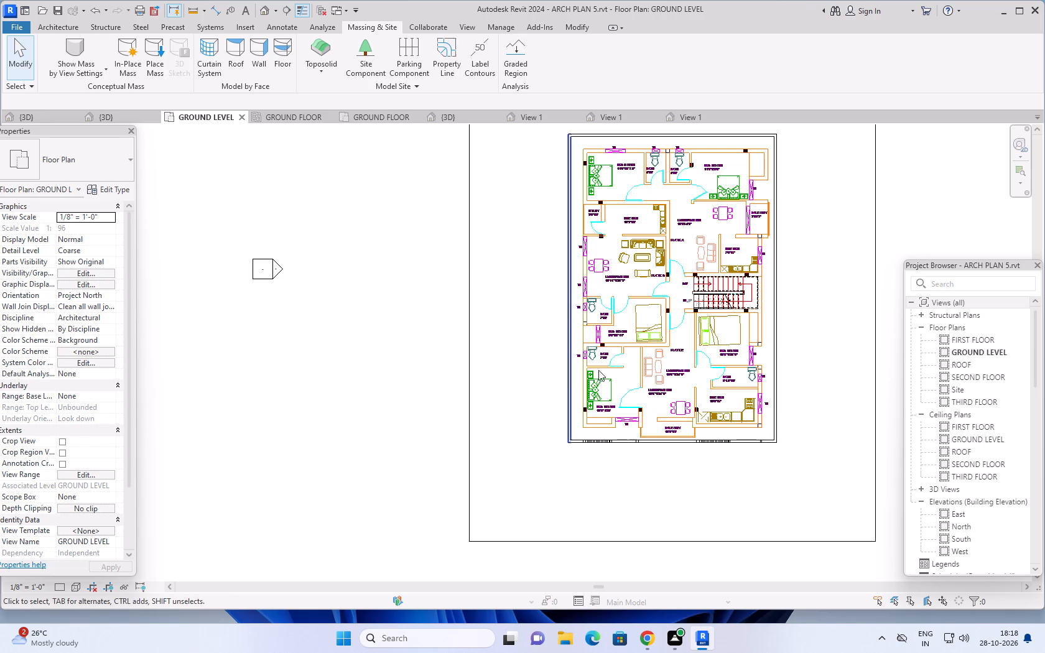
pyautogui.scroll(-2, 648, 374)
pyautogui.scroll(-2, 767, 368)
pyautogui.moveTo(847, 289); pyautogui.dragTo(812, 337, button='middle')
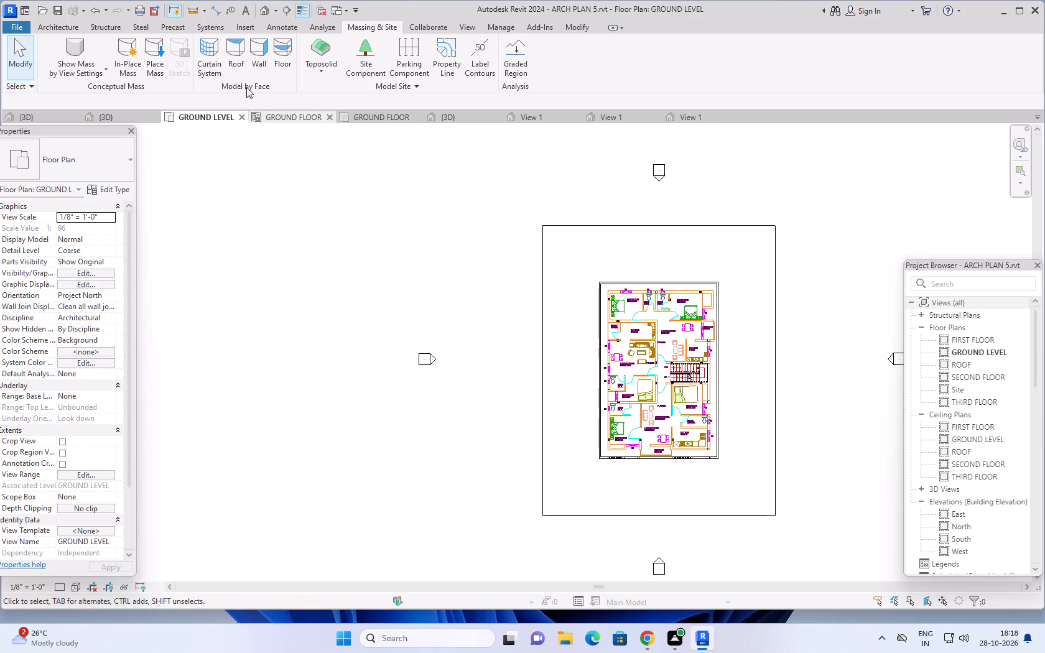
pyautogui.click(361, 56)
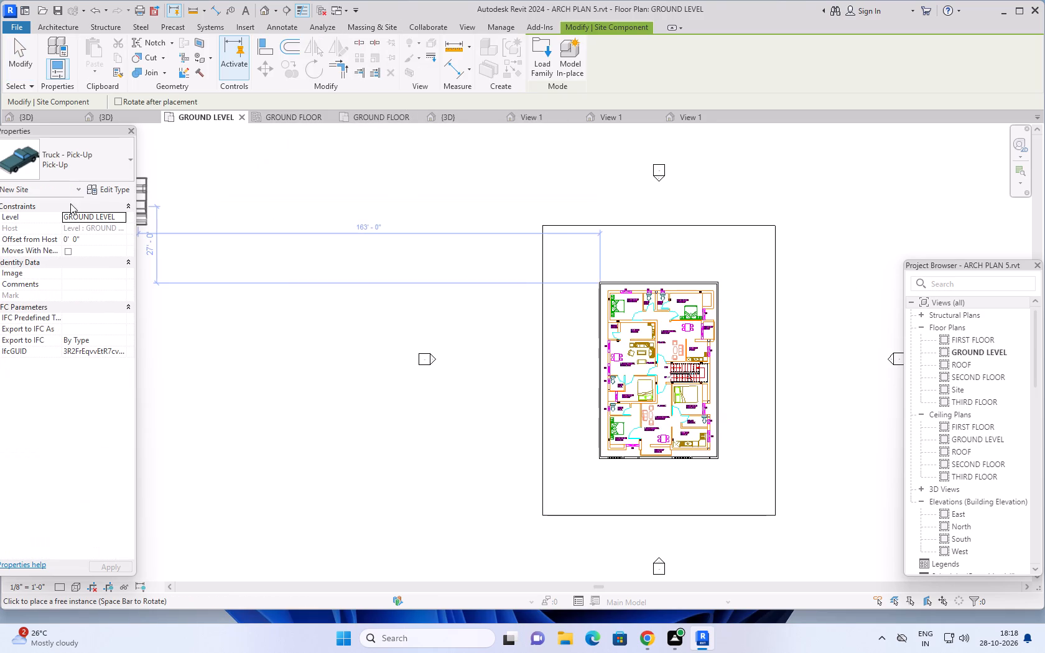
pyautogui.click(113, 169)
pyautogui.scroll(5, 79, 325)
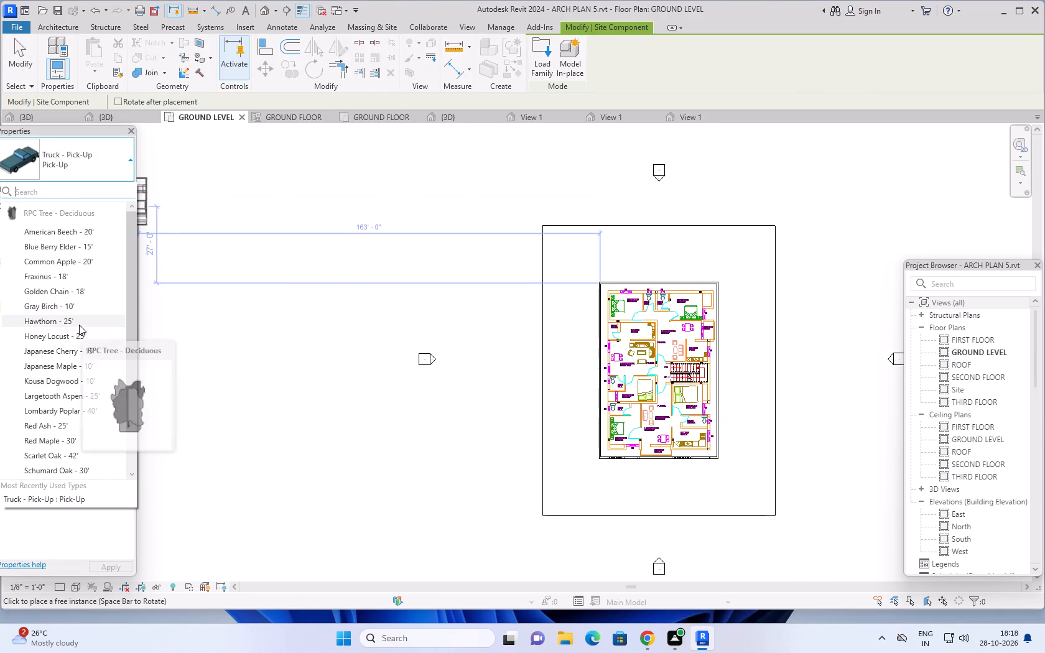
pyautogui.scroll(2, 79, 325)
pyautogui.scroll(-2, 79, 325)
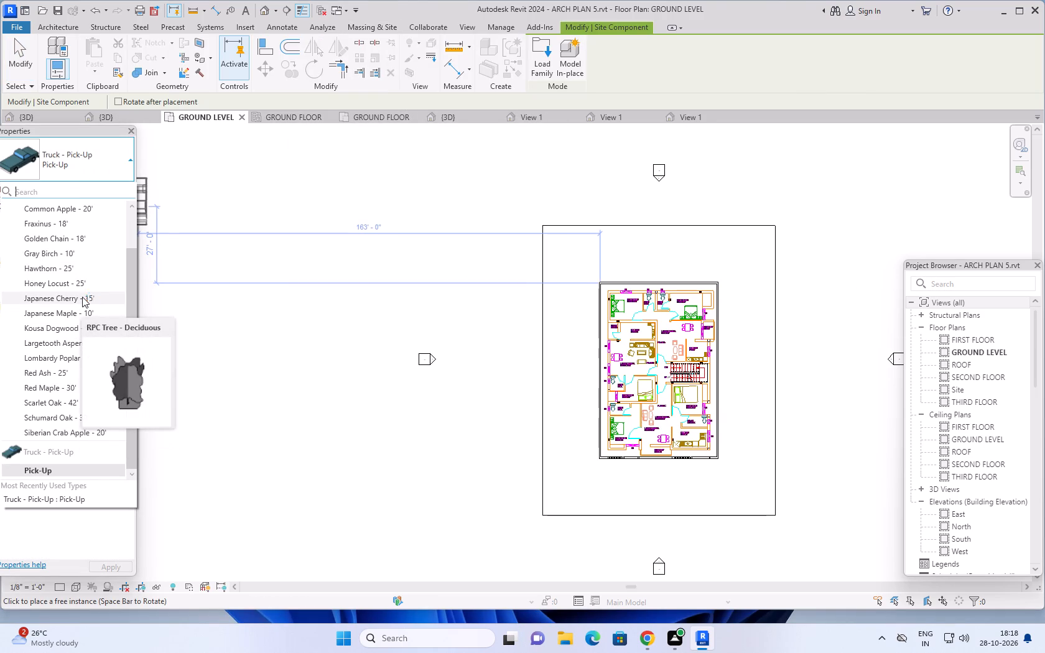
pyautogui.click(82, 297)
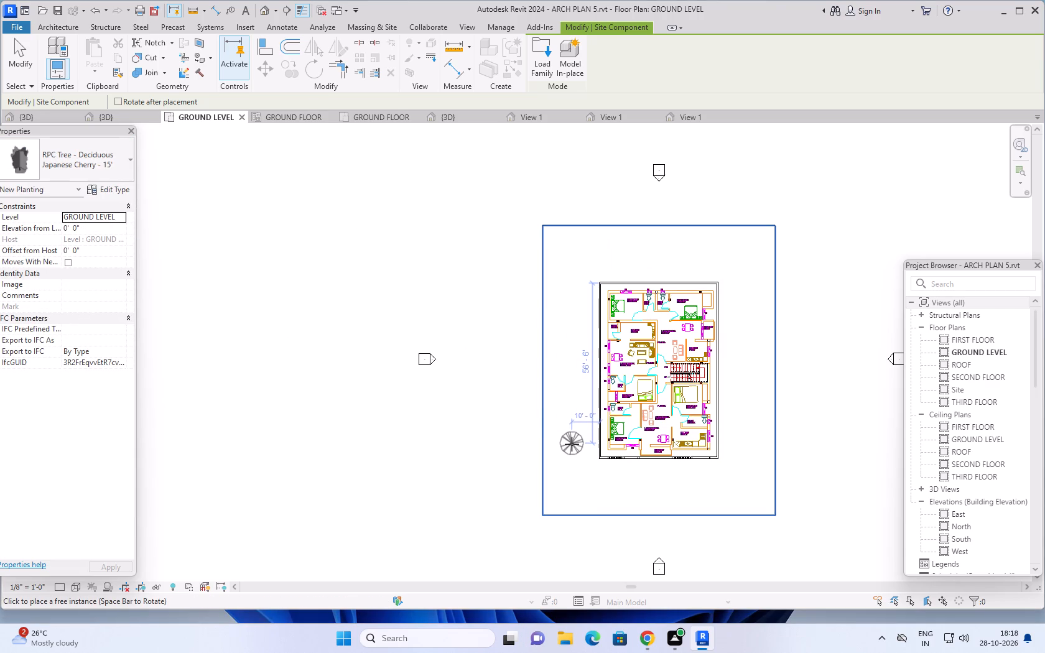
pyautogui.click(572, 444)
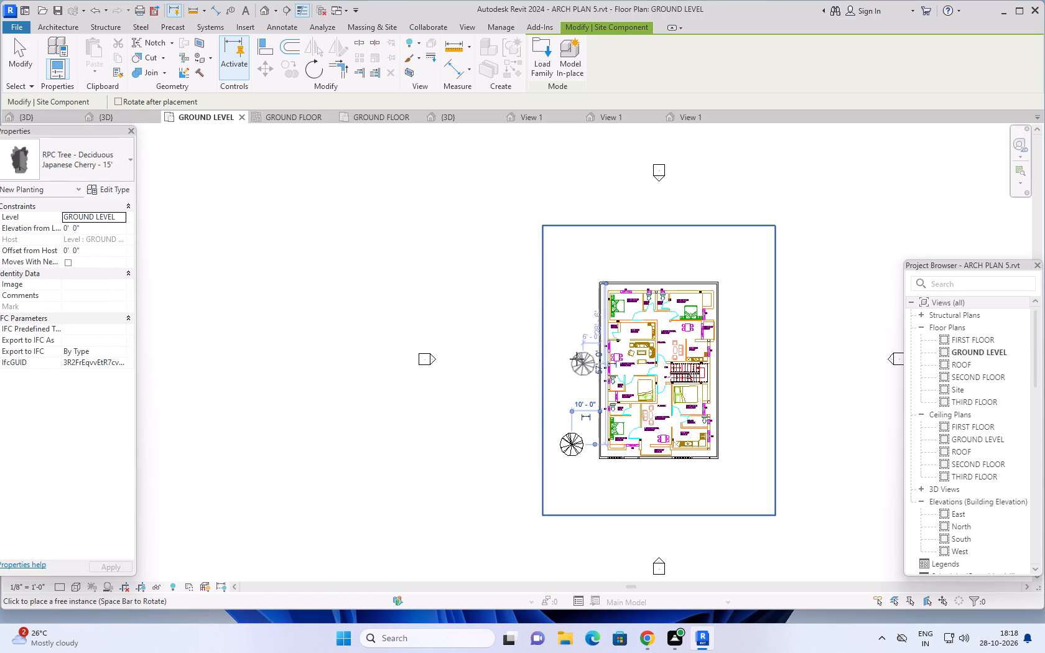
# Place a Red Ash - 25' tree about 10' west of the boundary wall, in line with and north of the Japanese Cherry.
pyautogui.click(91, 169)
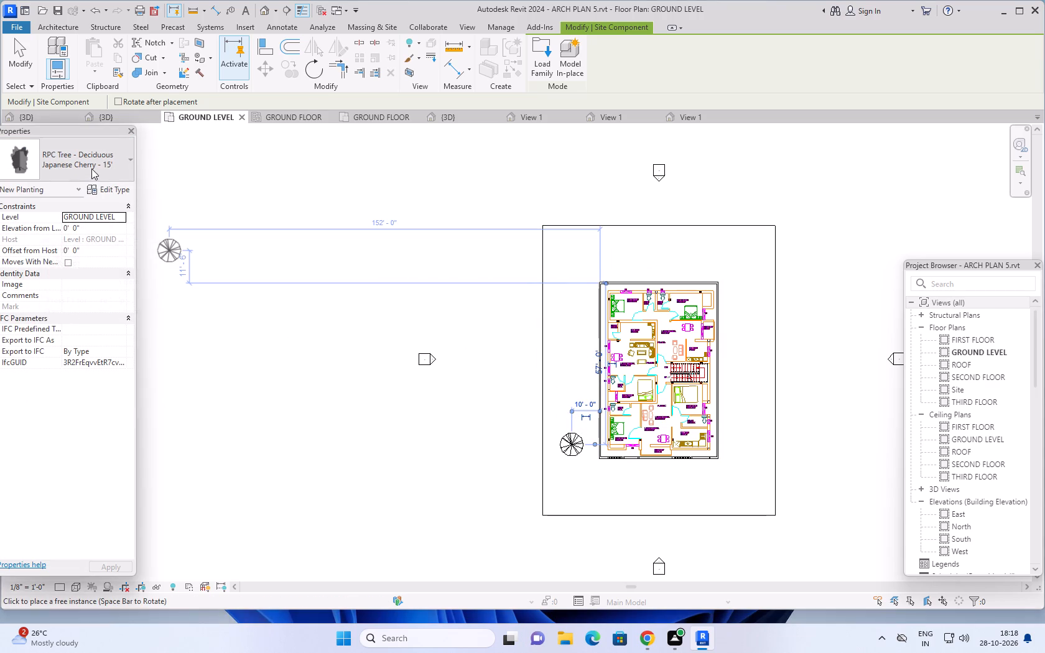
pyautogui.scroll(-3, 53, 364)
pyautogui.click(71, 359)
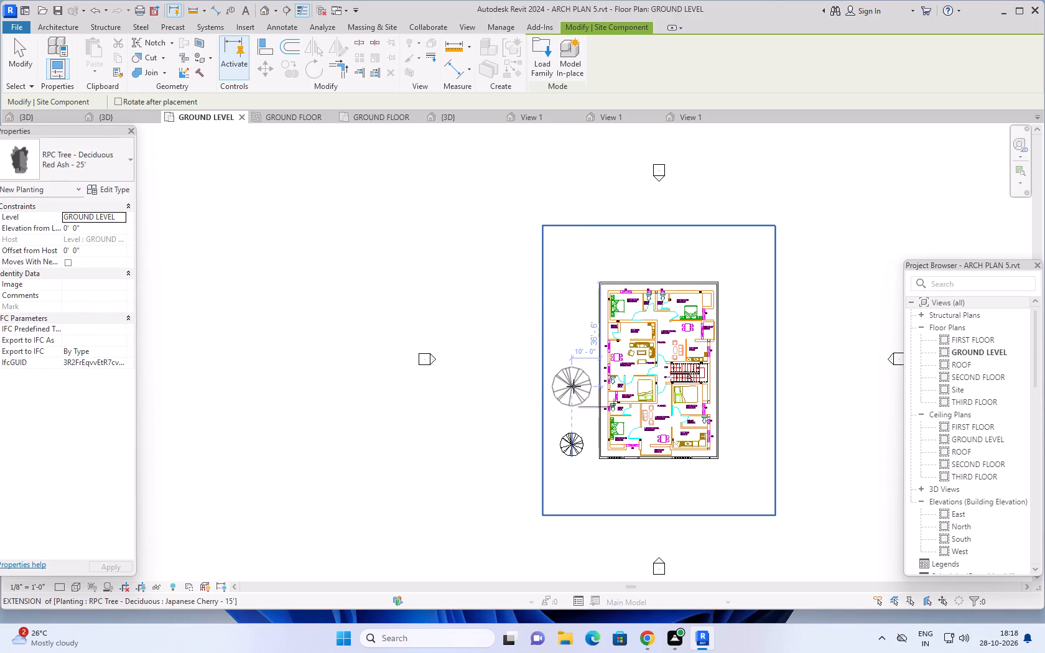
pyautogui.click(574, 385)
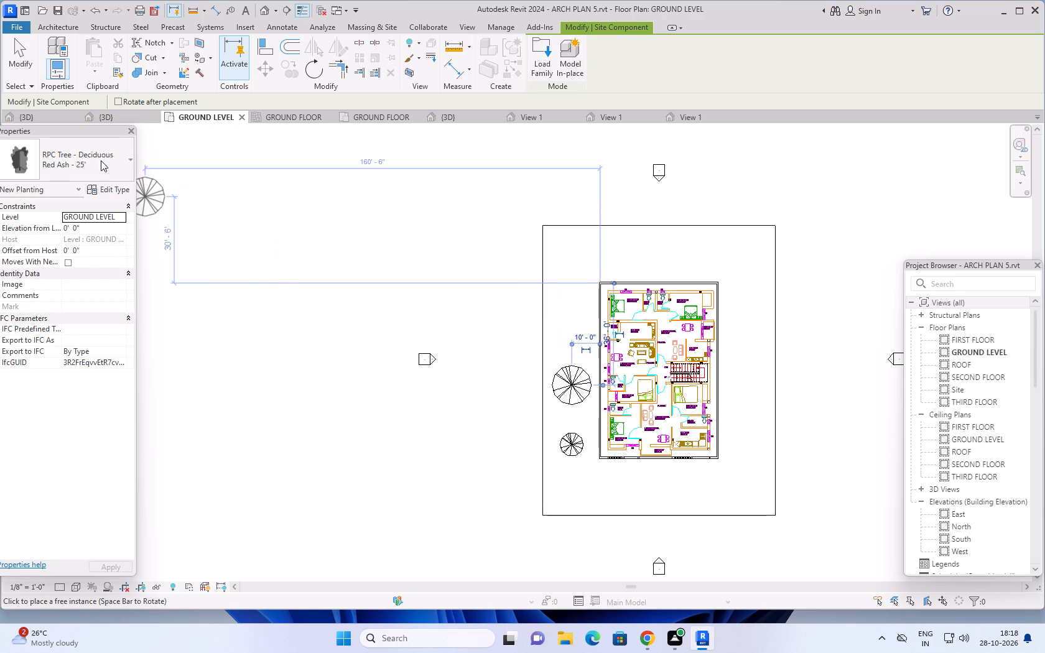
# Place a Siberian Crab Apple - 20' tree about 11' 6" west and 11' 6" north of the boundary wall's northwest corner.
pyautogui.click(101, 160)
pyautogui.scroll(-4, 30, 245)
pyautogui.scroll(-1, 44, 302)
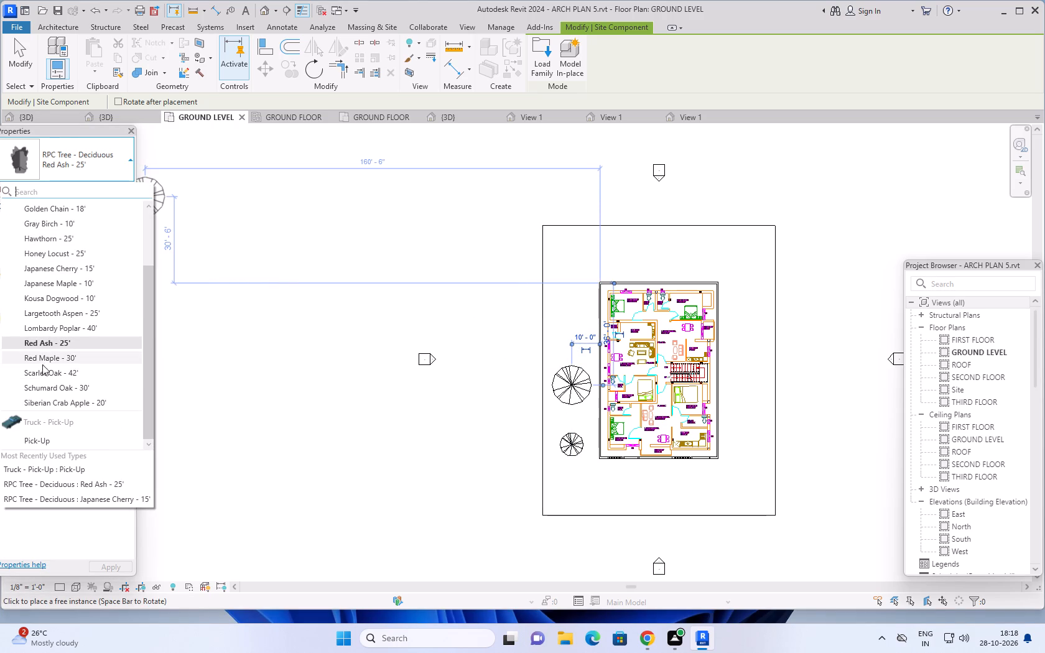
pyautogui.scroll(-3, 41, 374)
pyautogui.click(65, 398)
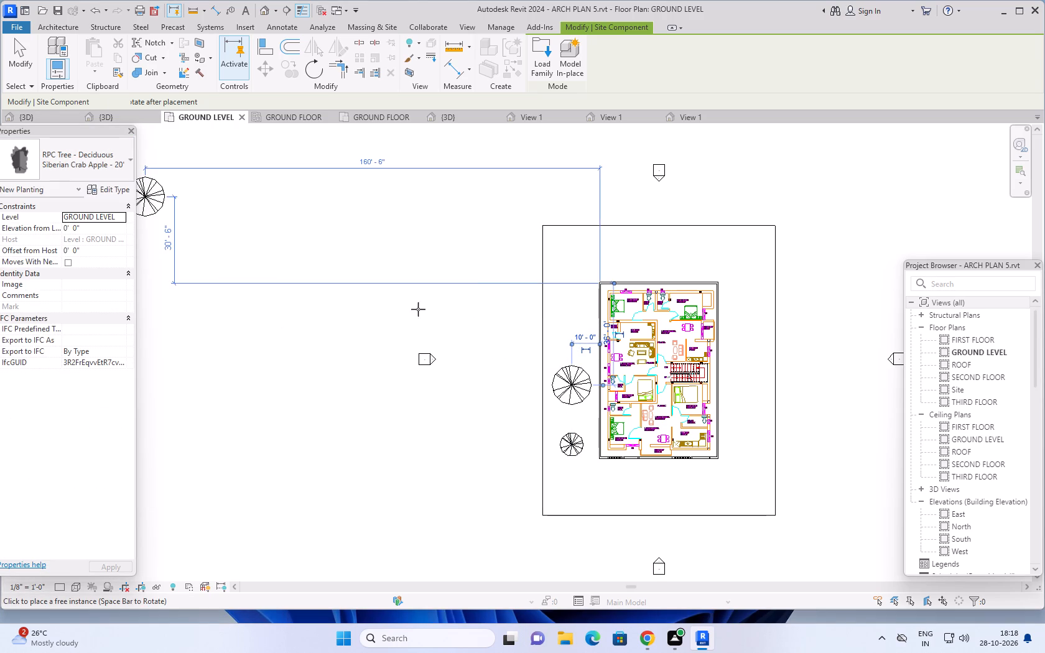
pyautogui.click(567, 250)
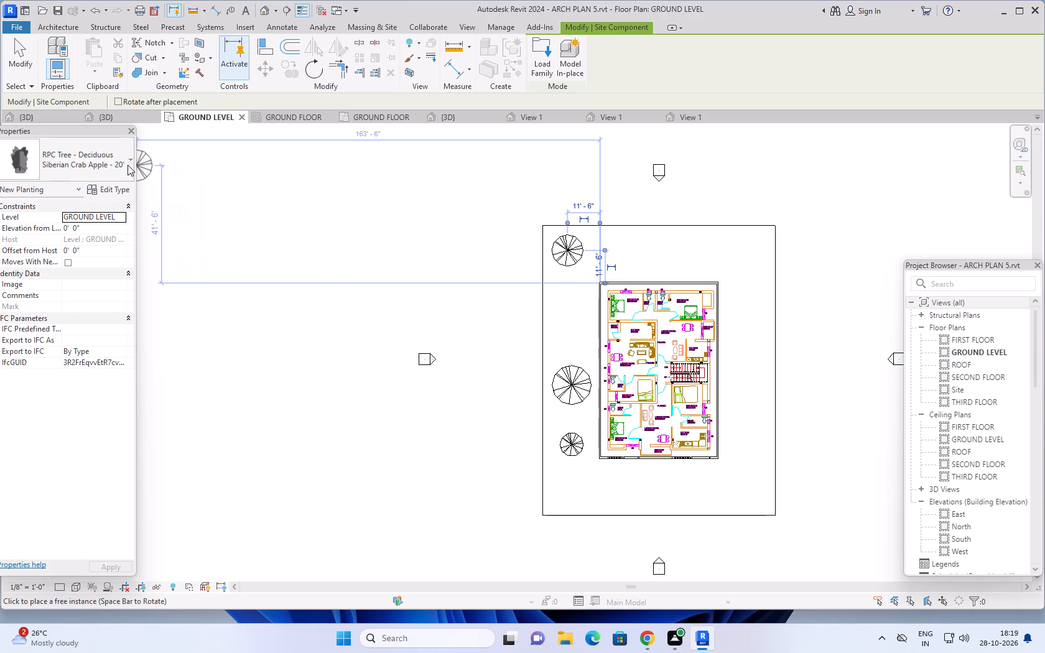
# Place a Red Ash - 25' tree about 11' 6" north of the north boundary wall and 10' 6" west of its northeast corner.
pyautogui.click(121, 165)
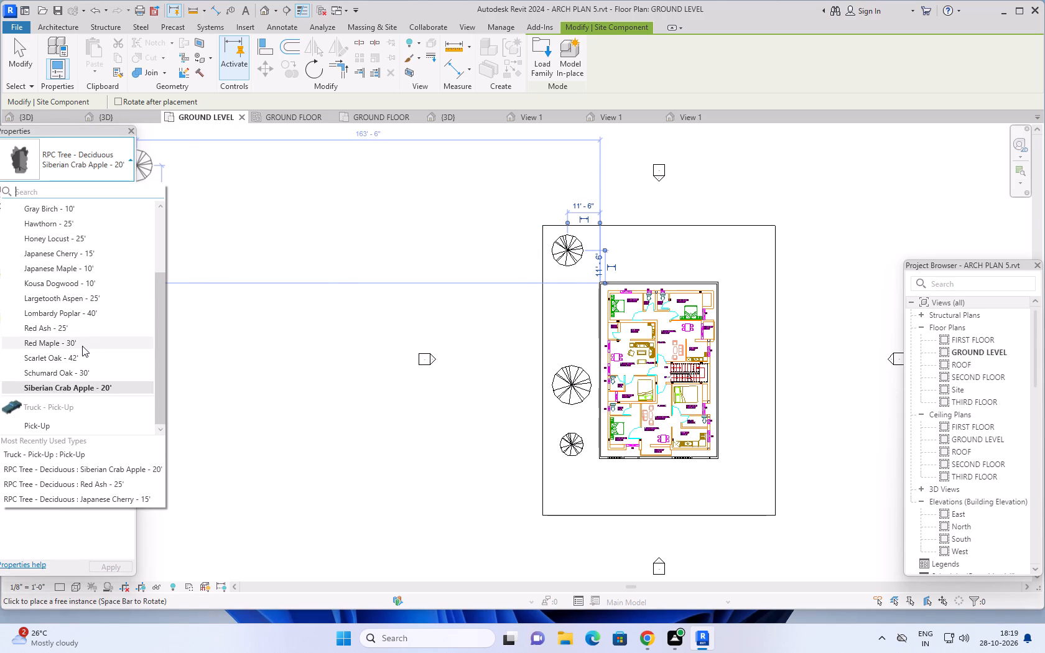
pyautogui.scroll(-1, 83, 359)
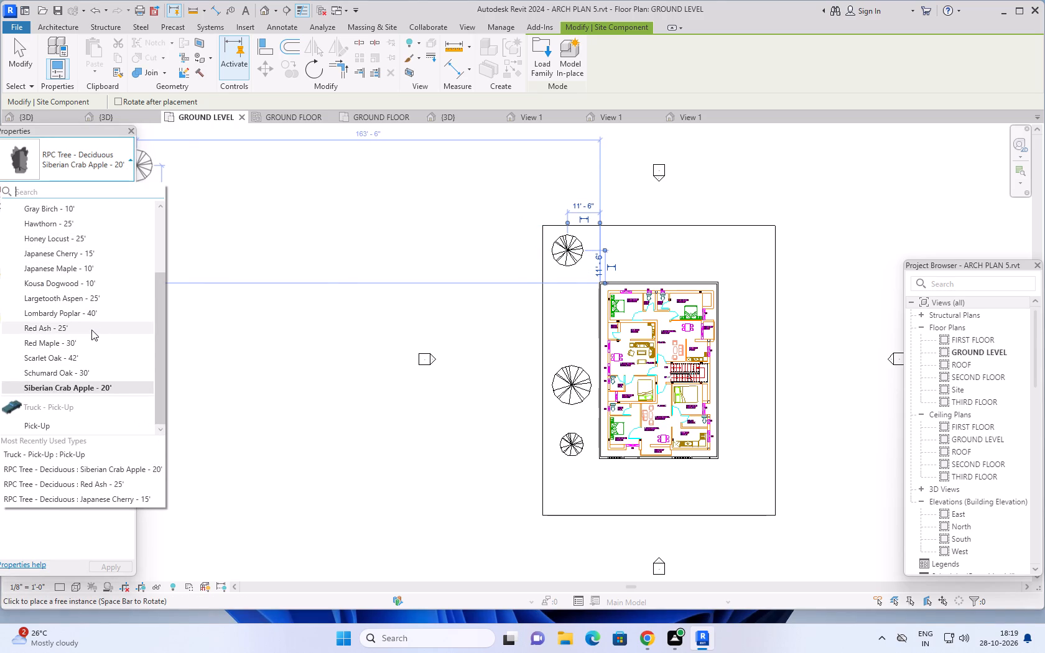
pyautogui.click(91, 330)
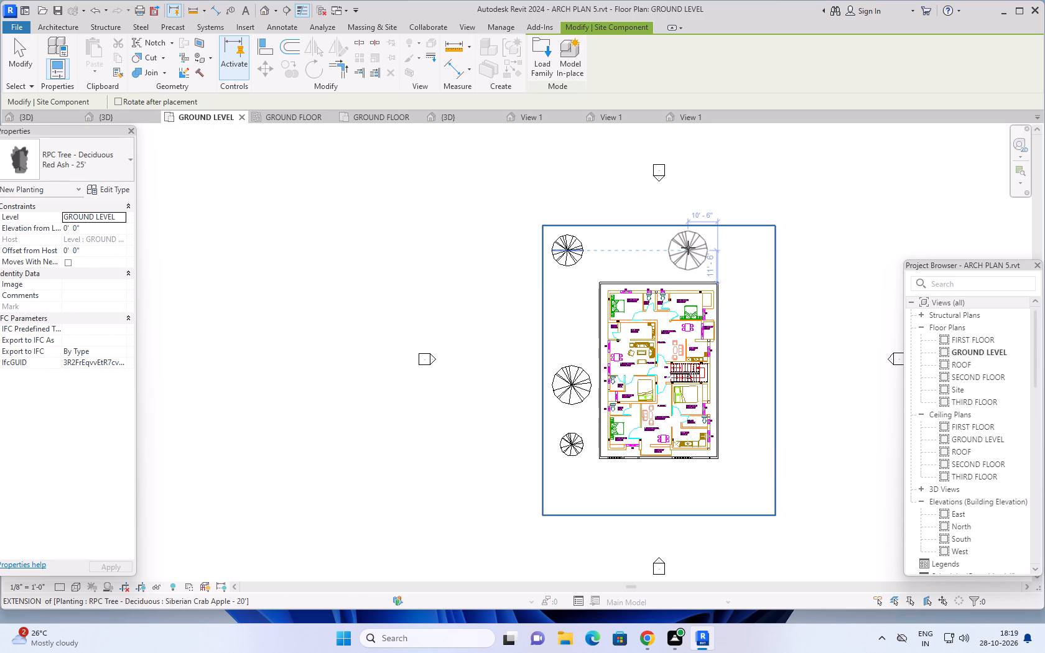
pyautogui.click(688, 248)
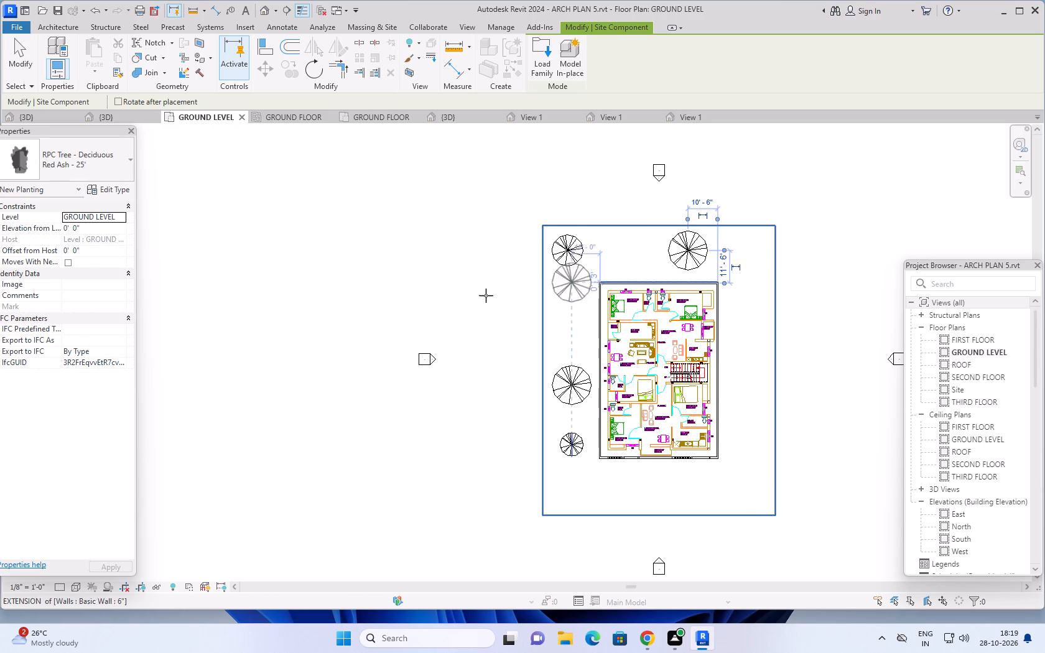
# Place a Fraxinus - 18' tree about 10' west of the boundary wall, between the Siberian Crab Apple and the western Red Ash.
pyautogui.click(98, 152)
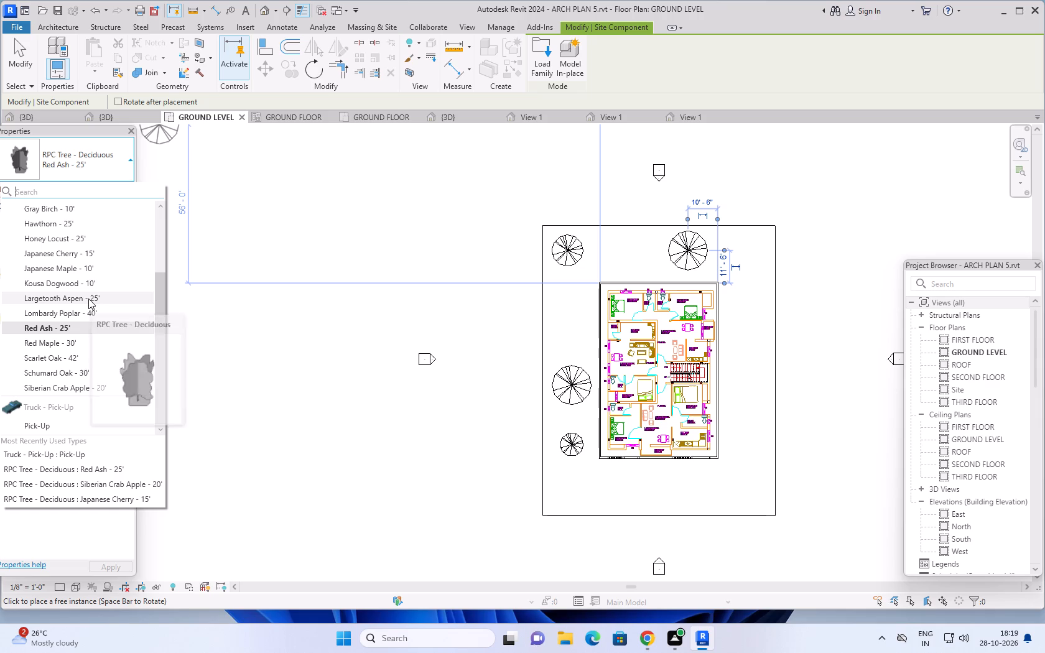
pyautogui.scroll(5, 83, 233)
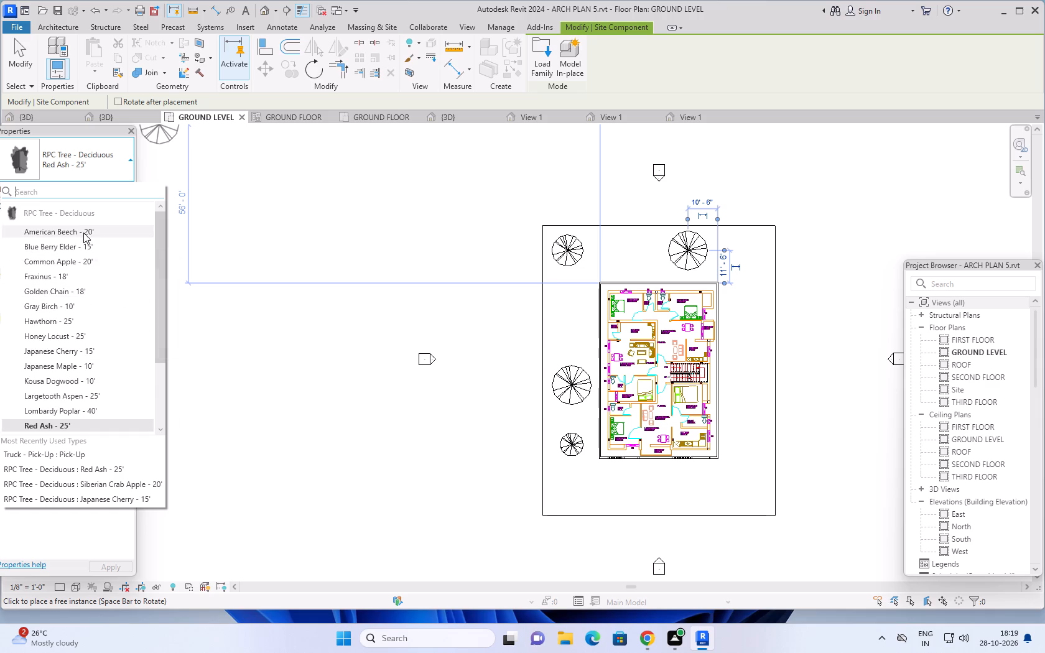
pyautogui.scroll(5, 86, 255)
pyautogui.scroll(-4, 97, 243)
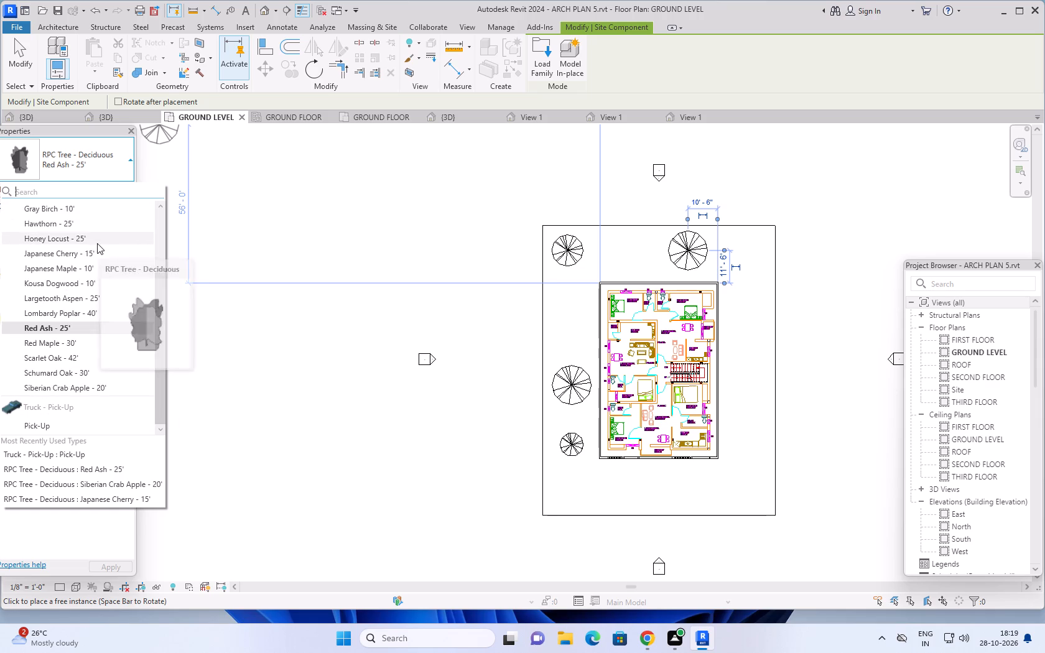
pyautogui.scroll(-4, 97, 243)
pyautogui.scroll(4, 88, 271)
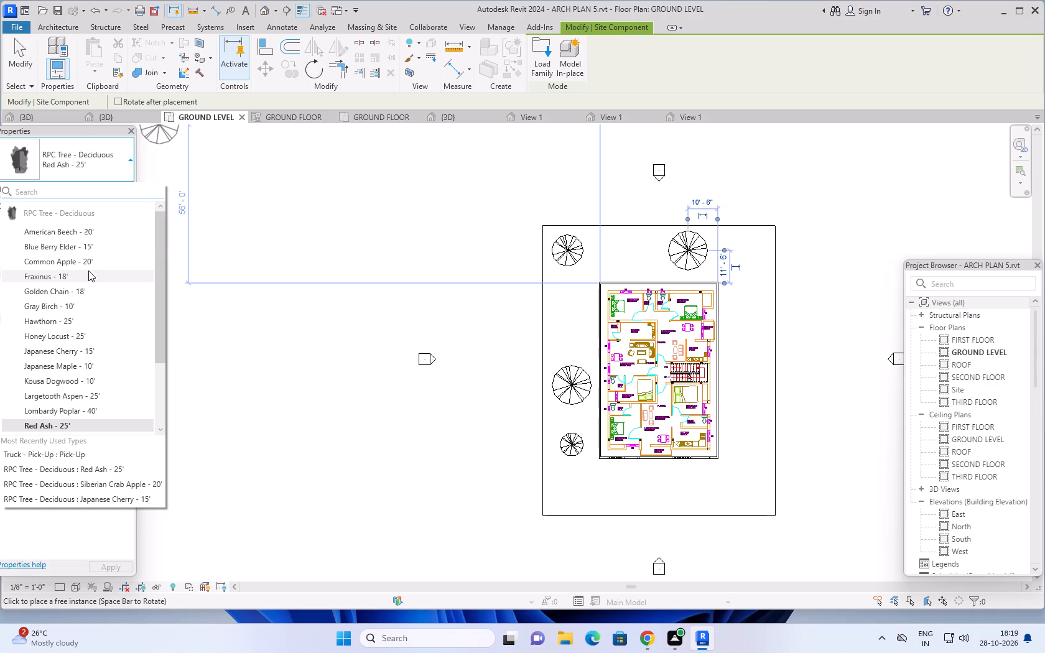
pyautogui.scroll(2, 88, 271)
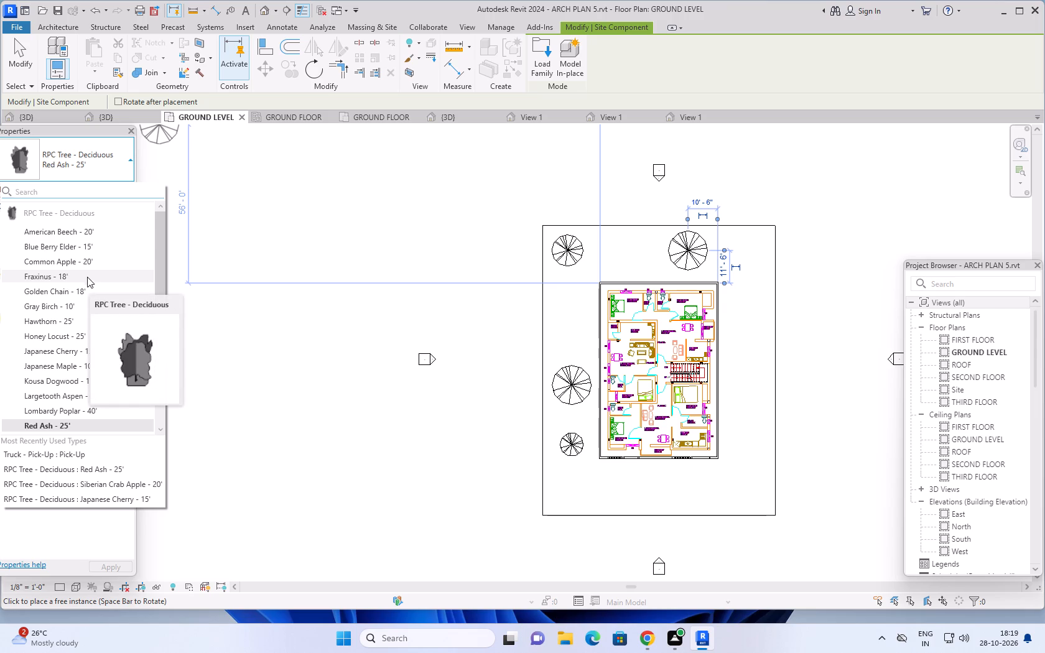
pyautogui.click(93, 273)
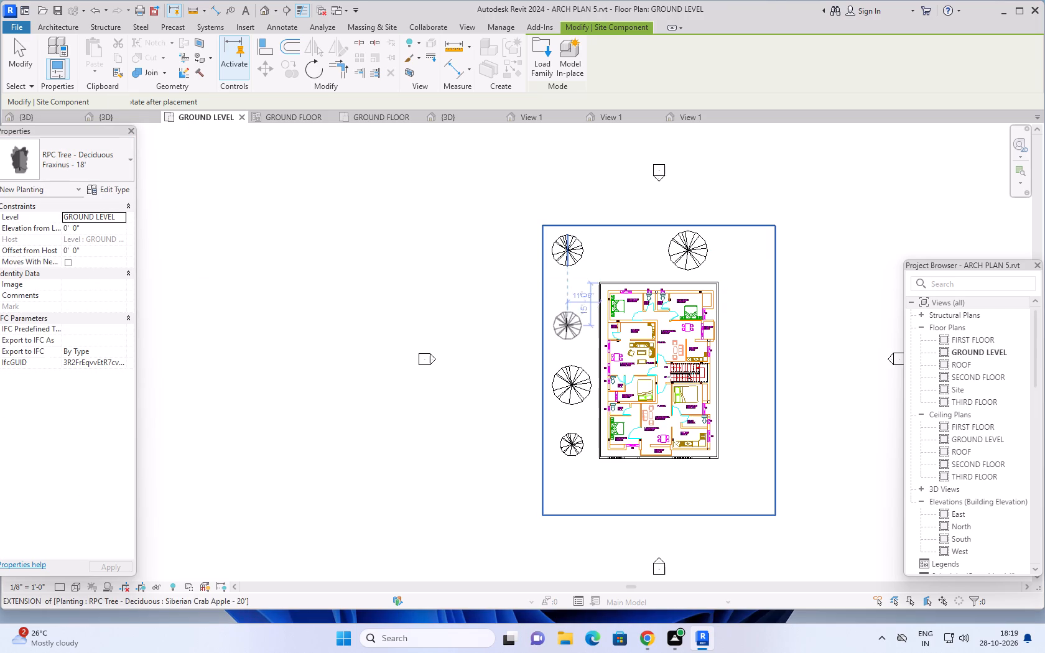
pyautogui.click(569, 308)
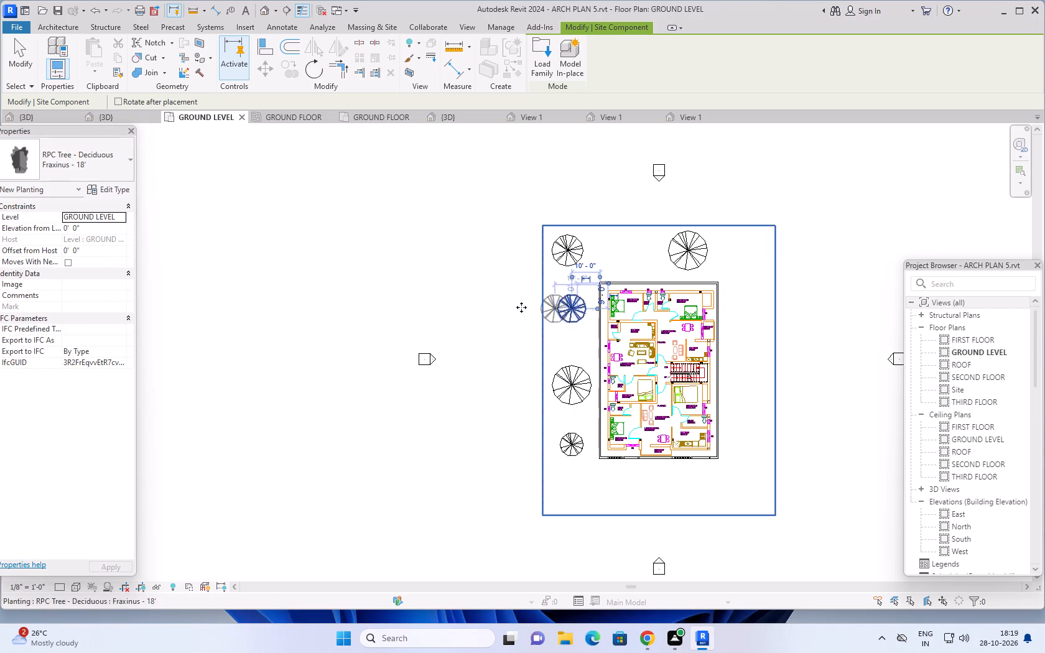
pyautogui.press('Escape')
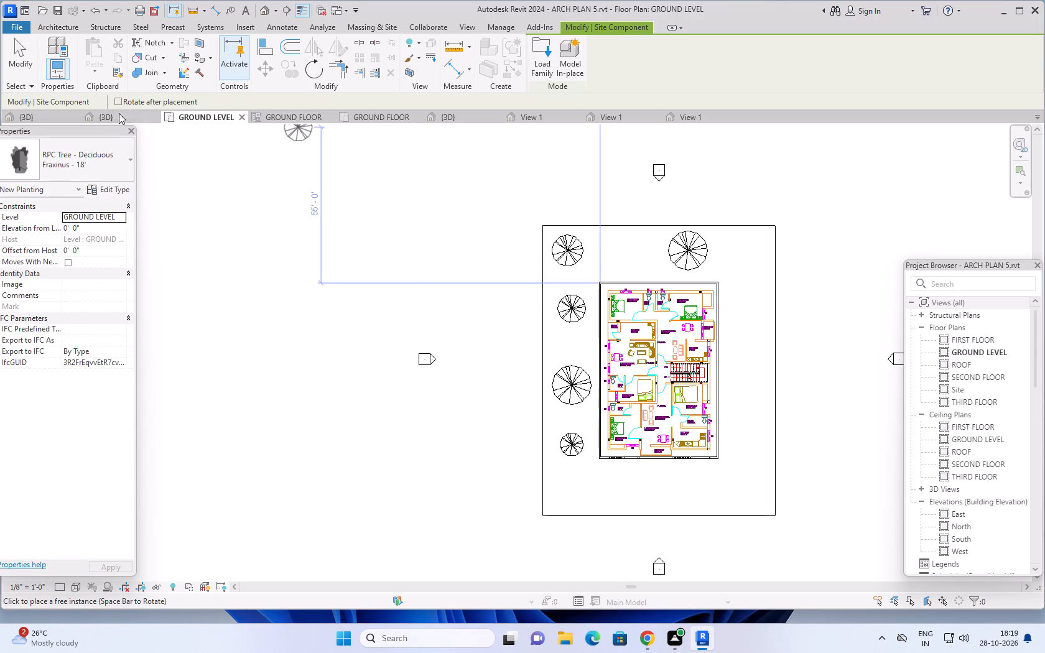
# Examine the planted trees and the remaining open lawn around the building in the 3D view.
pyautogui.click(118, 116)
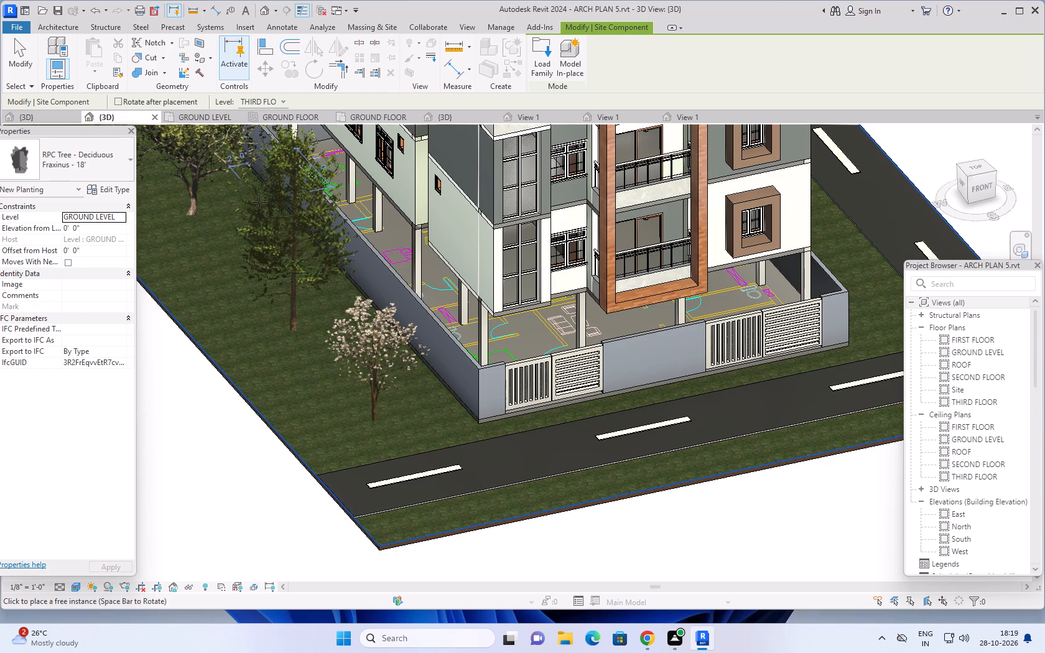
pyautogui.scroll(-3, 305, 194)
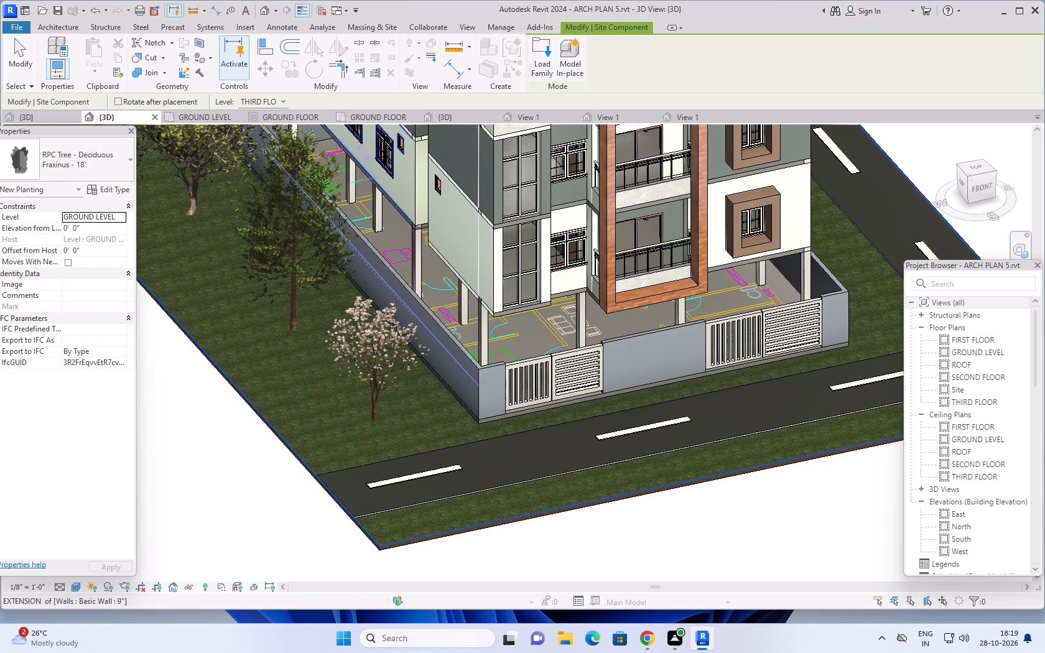
pyautogui.scroll(-3, 392, 415)
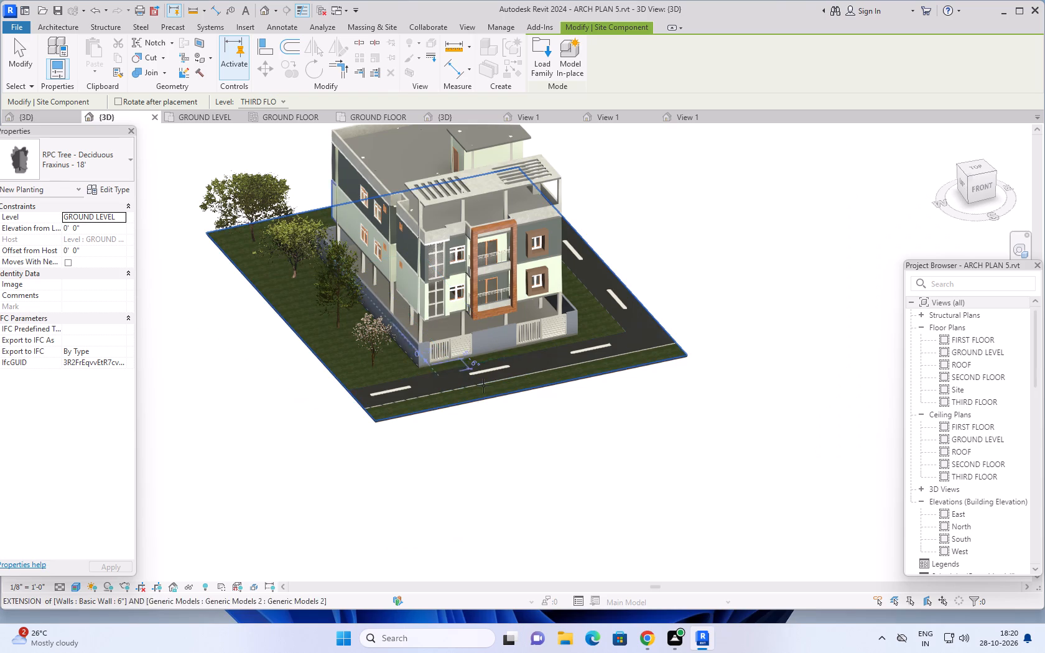
pyautogui.press('Escape')
pyautogui.press('Escape')
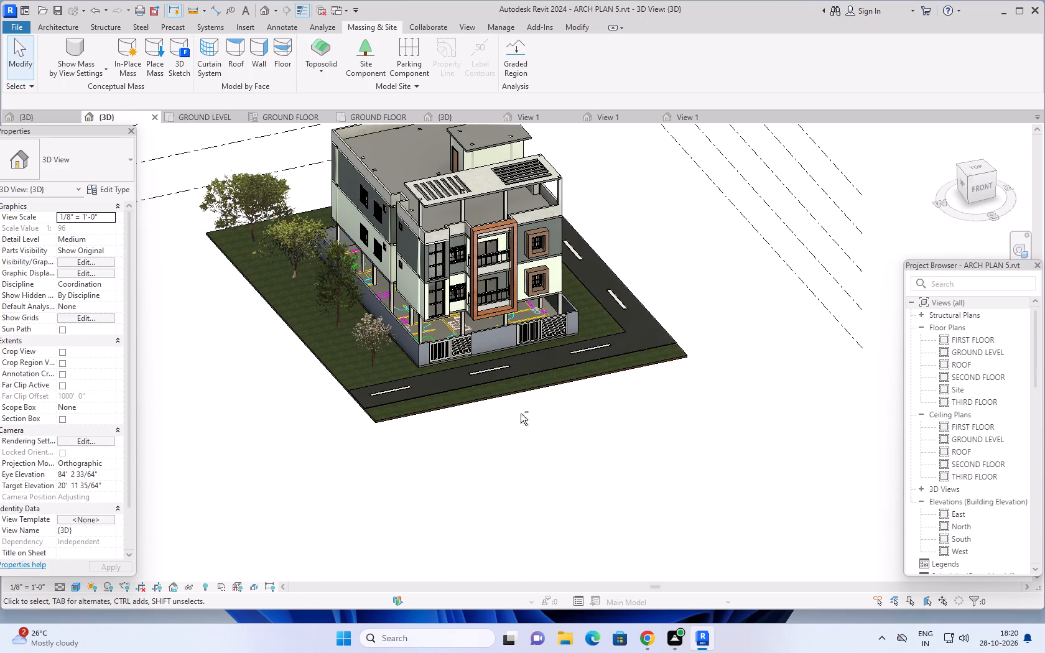
pyautogui.keyDown('shift'); pyautogui.moveTo(519, 414); pyautogui.dragTo(58, 311, button='middle'); pyautogui.keyUp('shift')
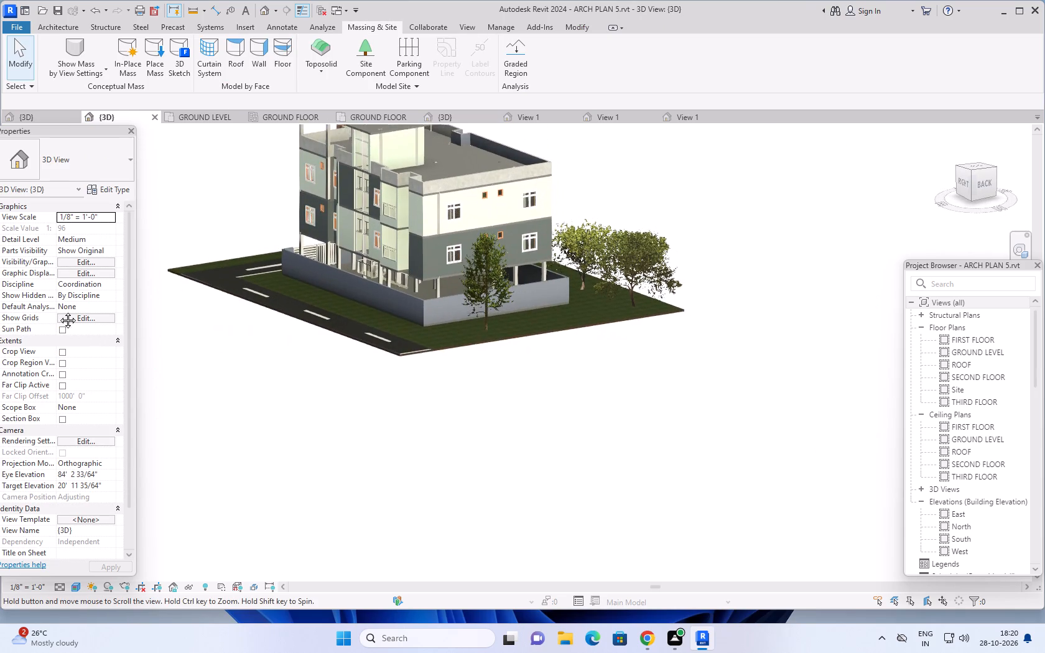
pyautogui.keyDown('shift'); pyautogui.moveTo(58, 311); pyautogui.dragTo(29, 305, button='middle'); pyautogui.keyUp('shift')
pyautogui.scroll(5, 631, 258)
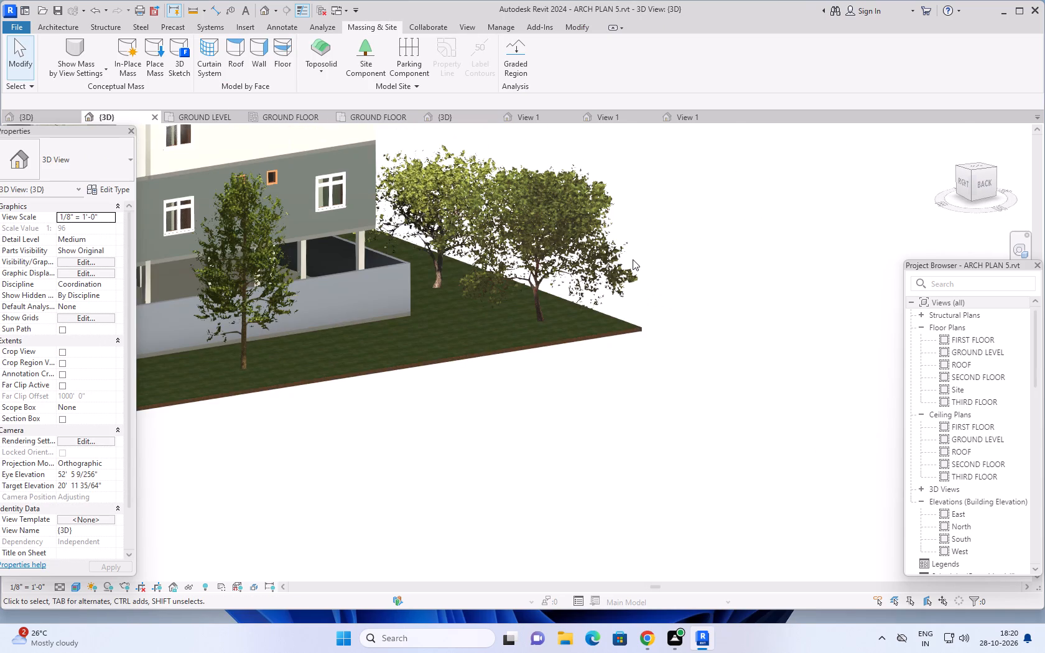
pyautogui.moveTo(629, 271); pyautogui.dragTo(725, 299, button='middle')
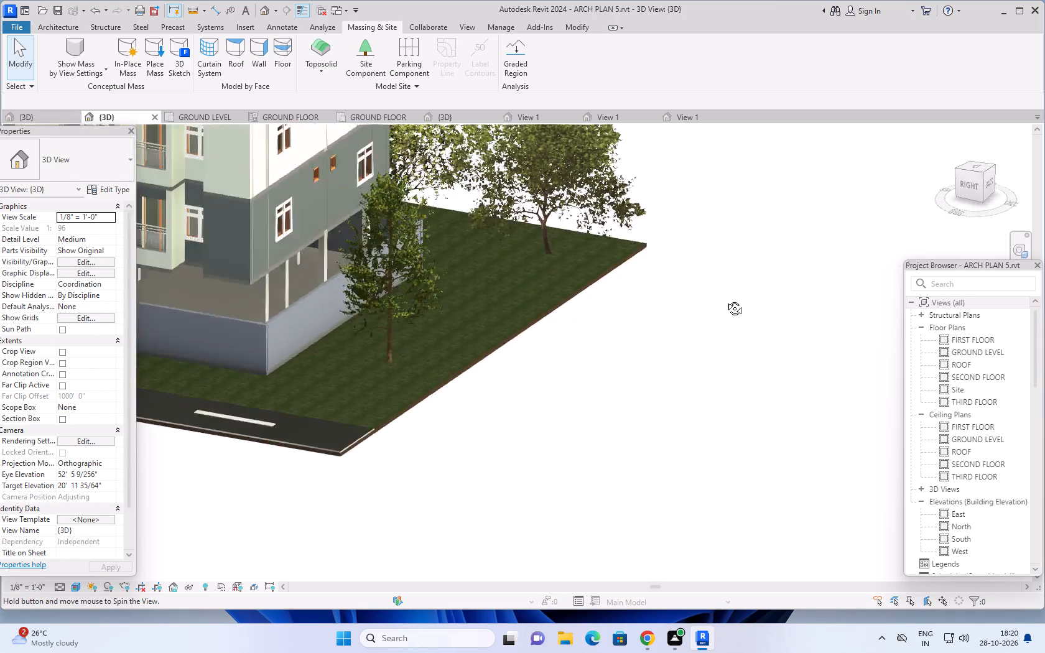
pyautogui.moveTo(725, 299); pyautogui.dragTo(751, 289, button='middle')
pyautogui.keyDown('shift'); pyautogui.moveTo(657, 306); pyautogui.dragTo(817, 289, button='middle'); pyautogui.keyUp('shift')
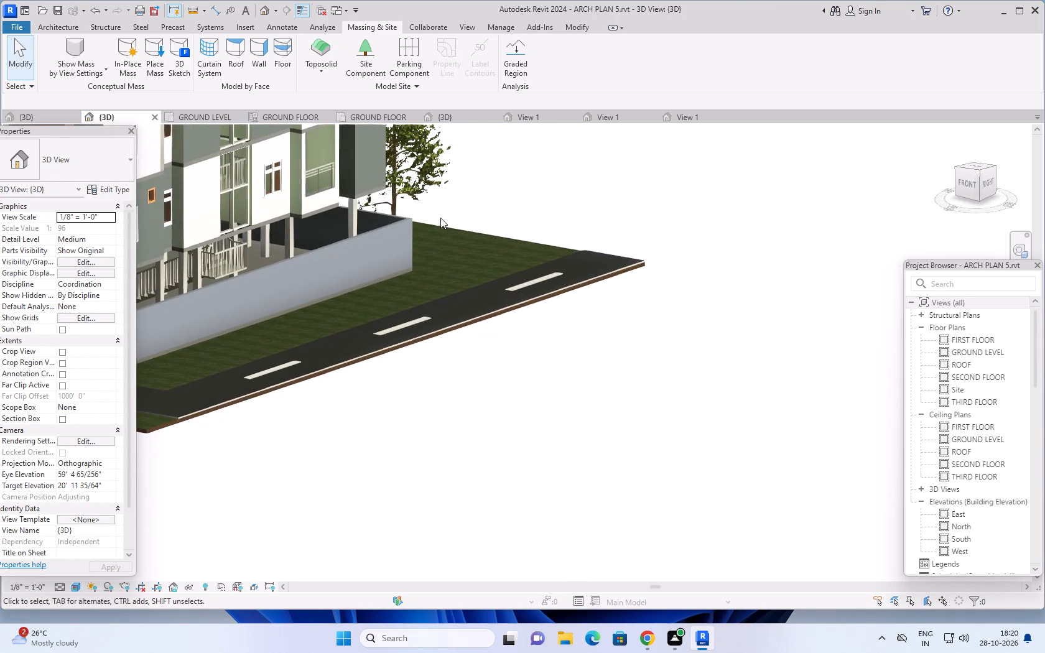
# In the GROUND LEVEL plan, place an American Beech - 20' tree about 11' 6" north of the boundary wall and 32' 6" west of its northeast corner.
pyautogui.click(193, 120)
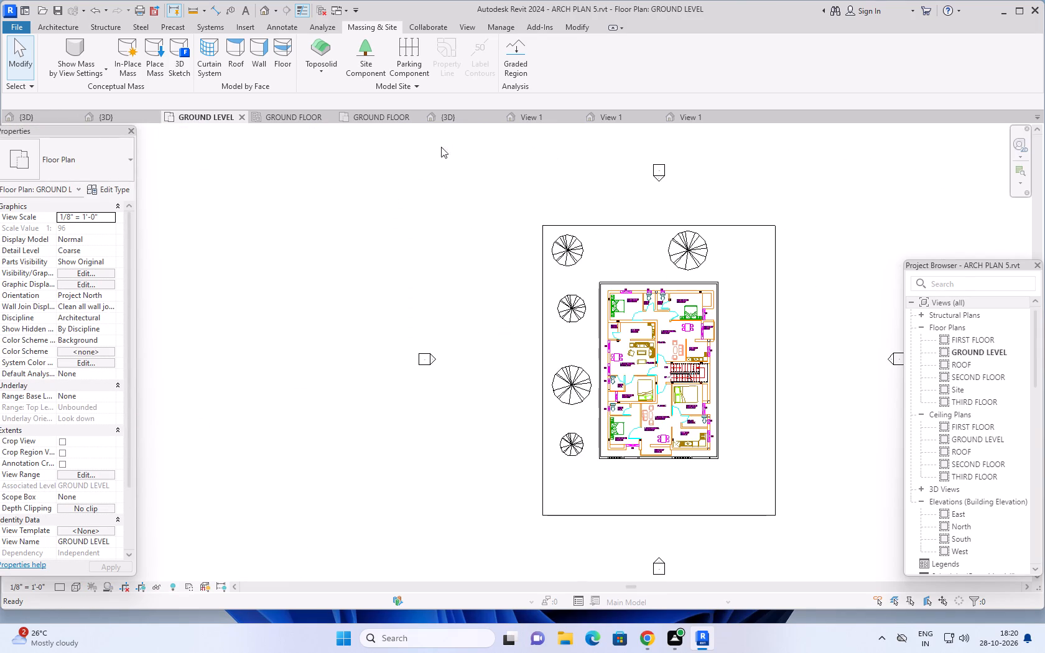
pyautogui.click(374, 49)
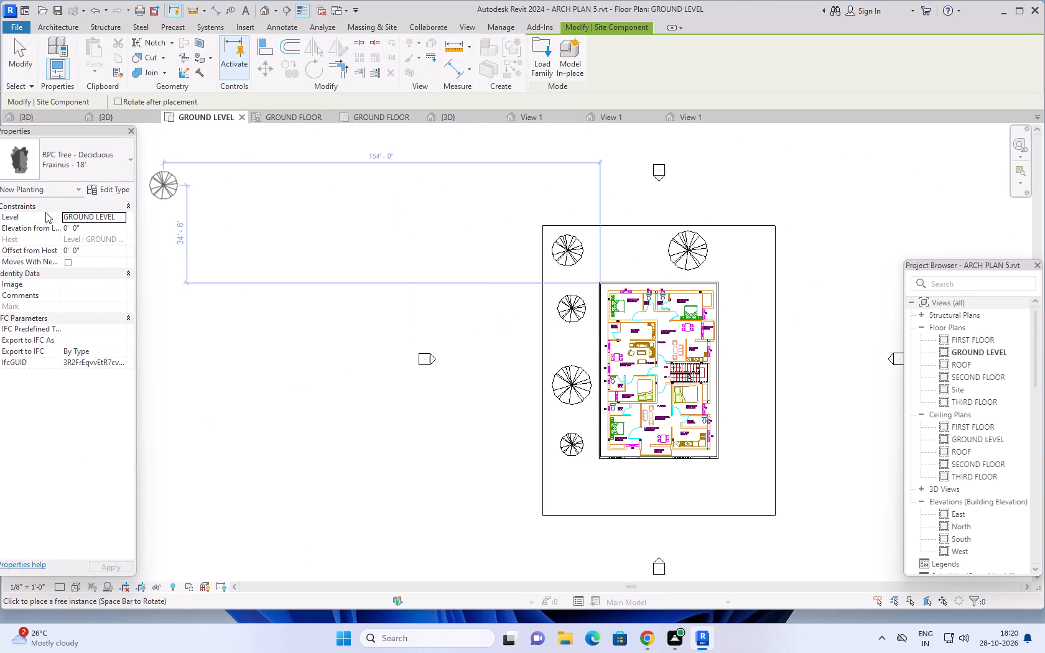
pyautogui.click(119, 165)
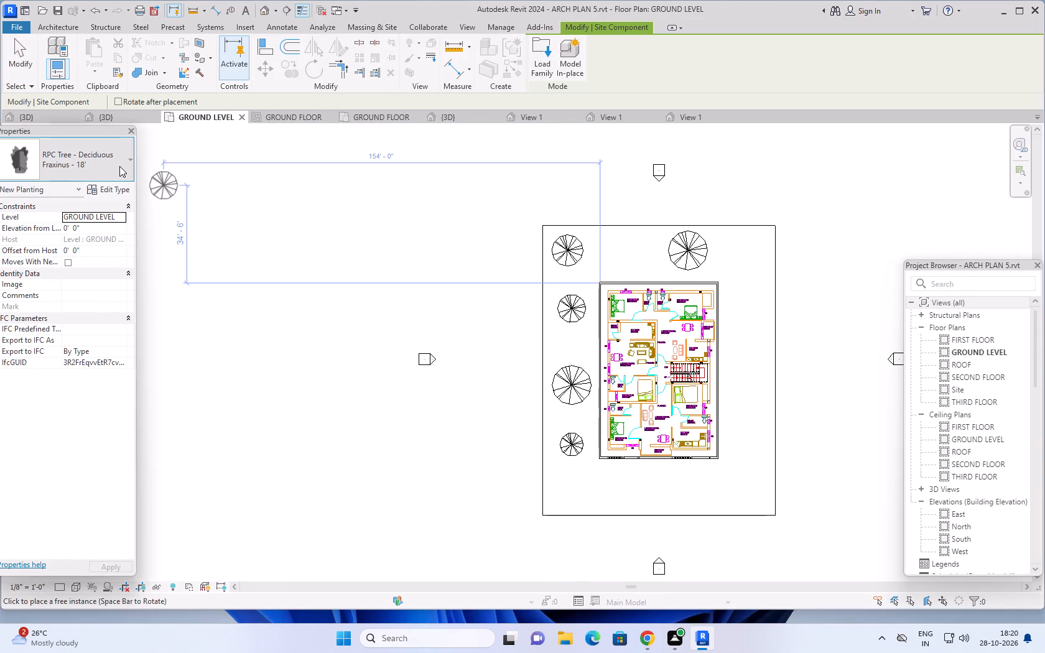
pyautogui.scroll(5, 73, 287)
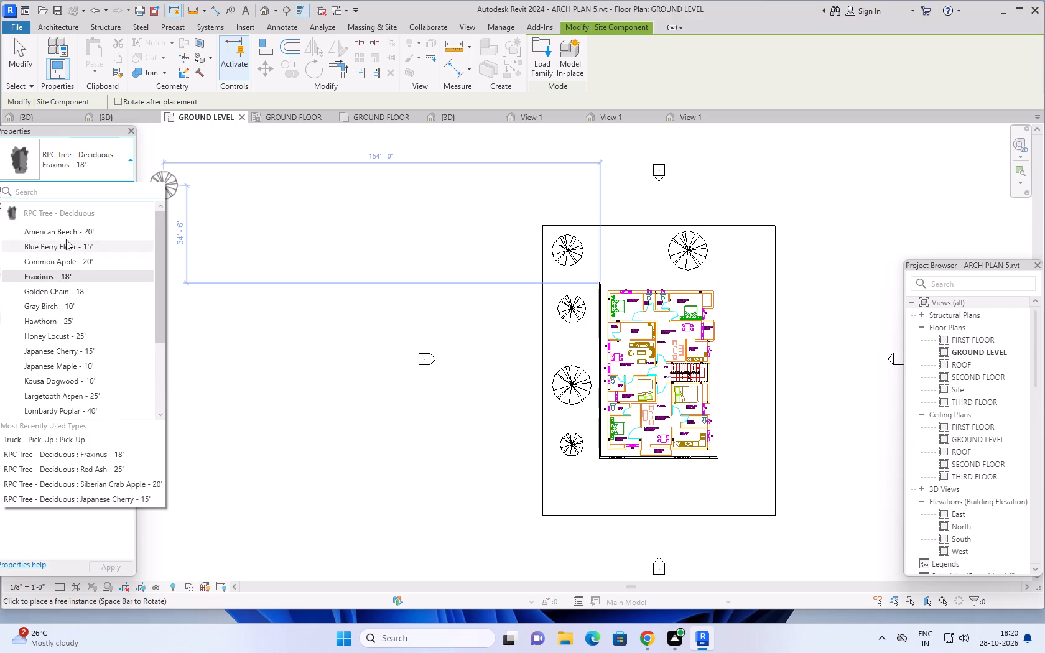
pyautogui.click(69, 233)
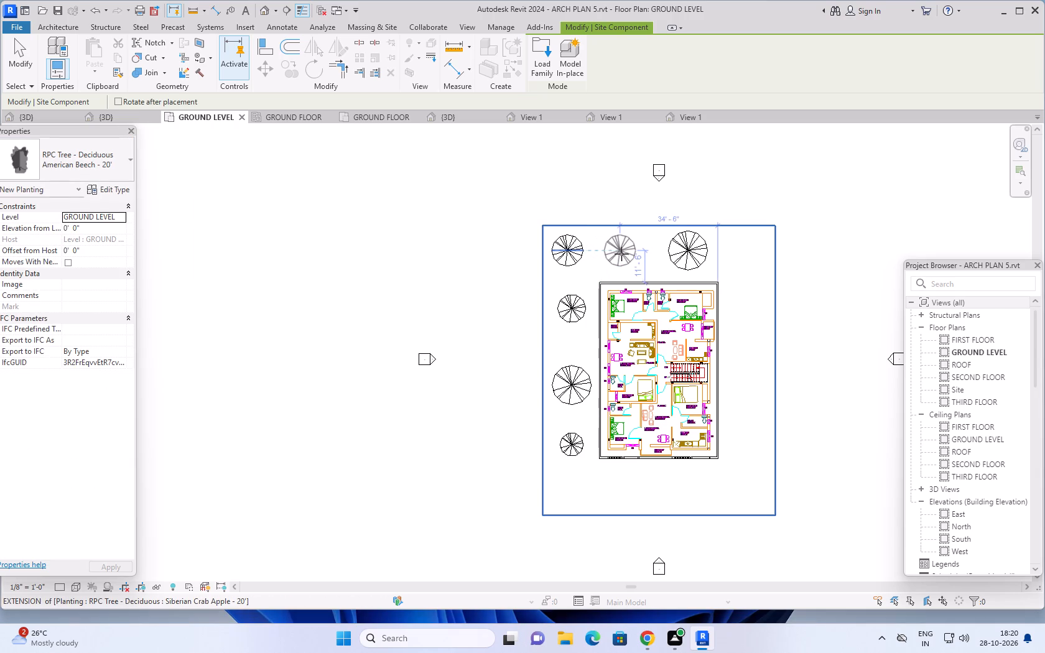
pyautogui.click(626, 254)
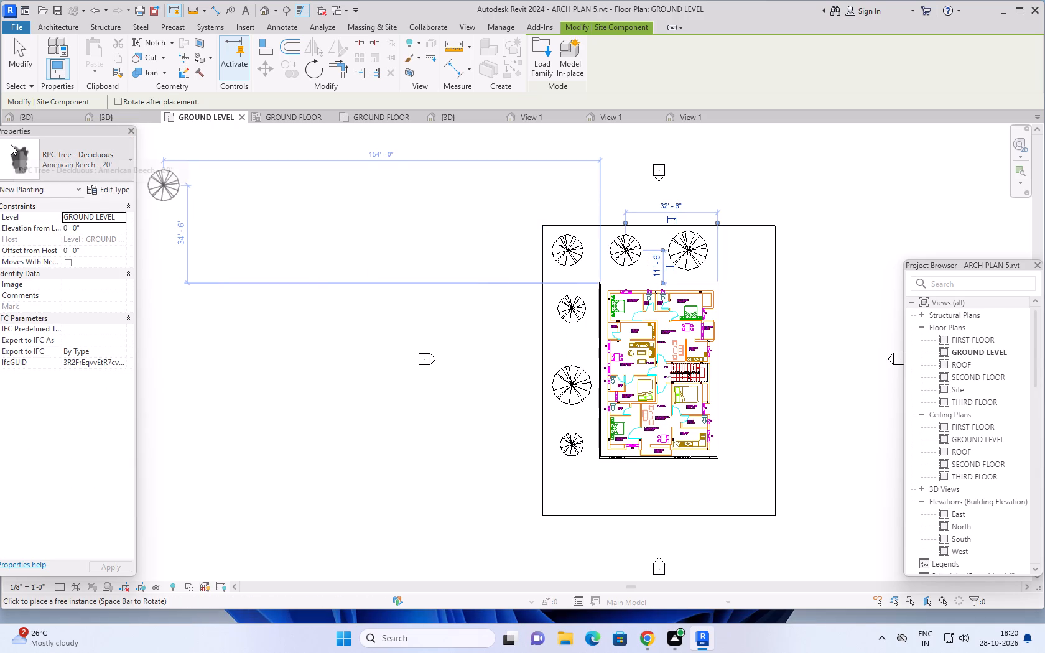
pyautogui.press('Escape')
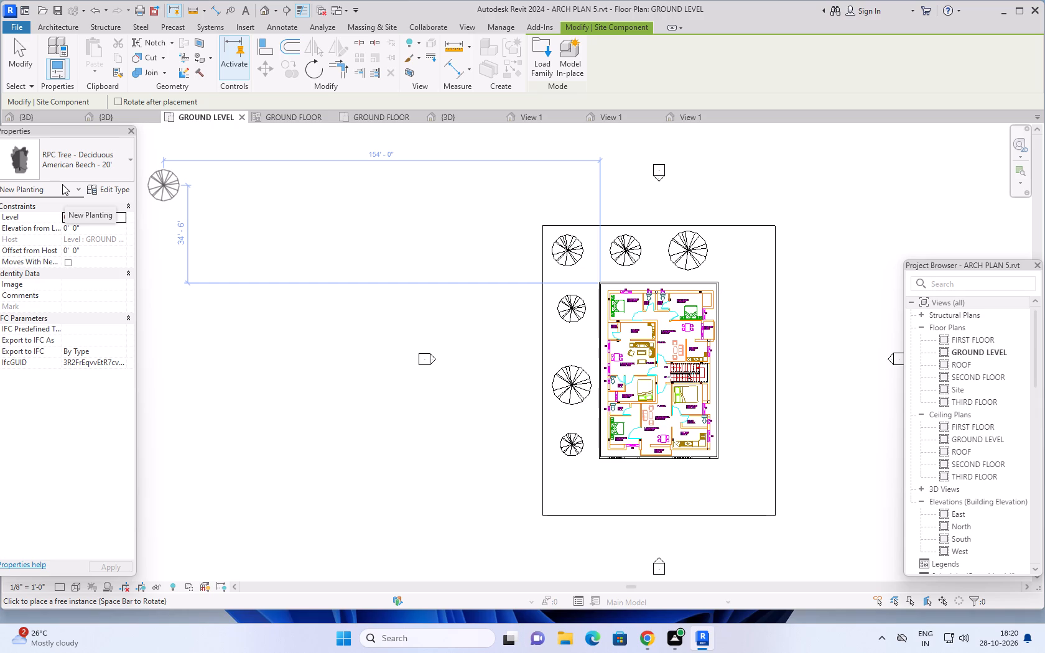
# Return to the 3D view, dismiss the save reminder and save the project.
pyautogui.click(108, 116)
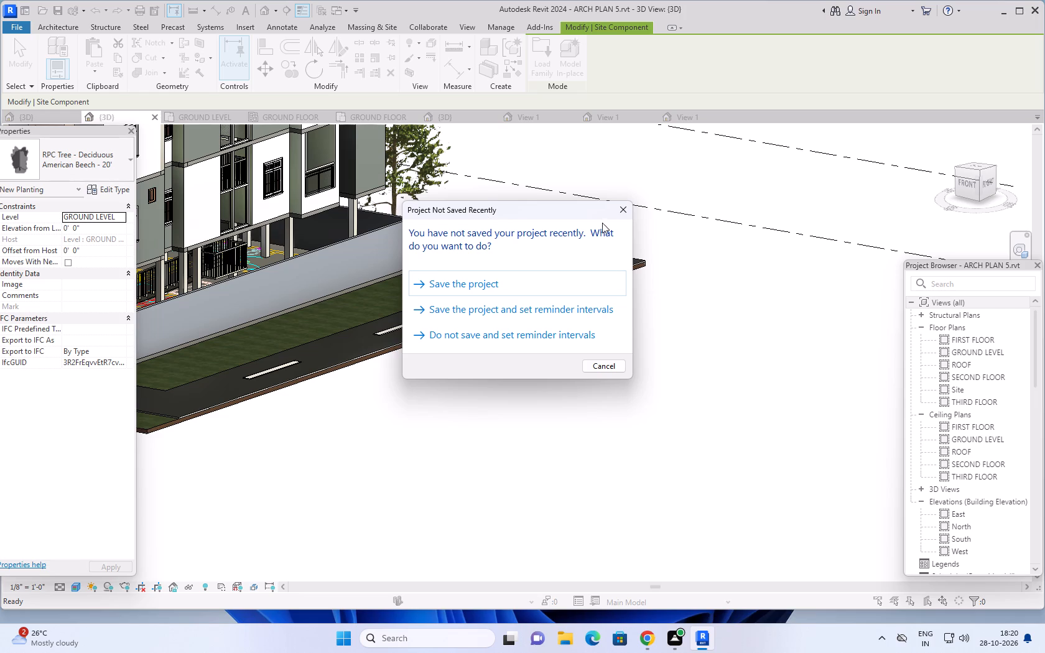
pyautogui.click(620, 208)
pyautogui.hotkey('ctrl', 's')
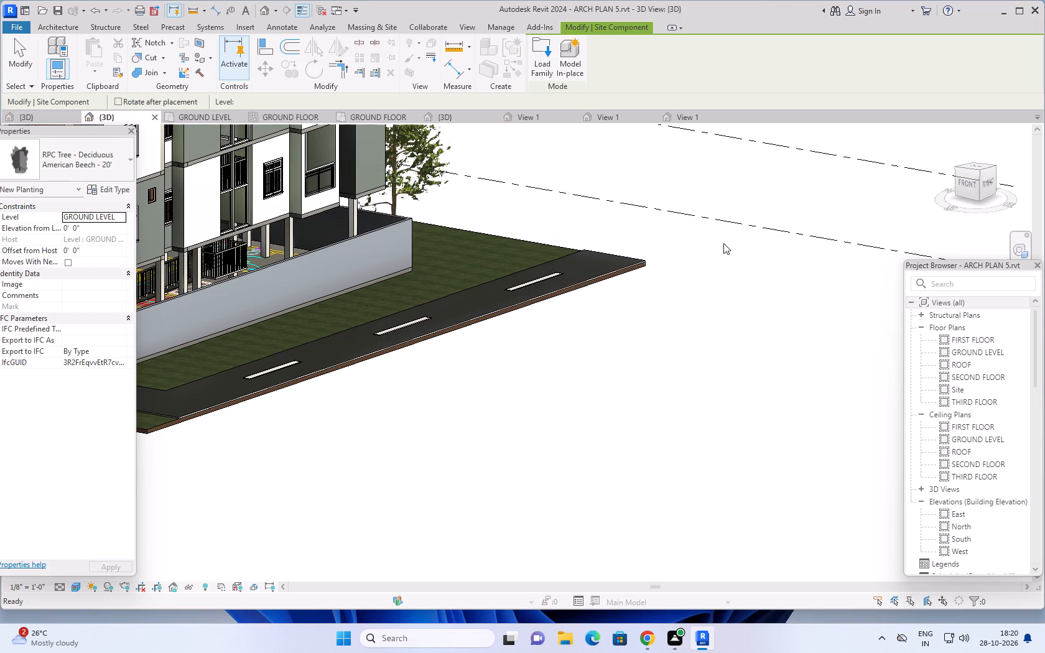
# Examine the row of trees behind and beside the building from all sides in the 3D view.
pyautogui.scroll(-4, 691, 252)
pyautogui.scroll(-1, 644, 289)
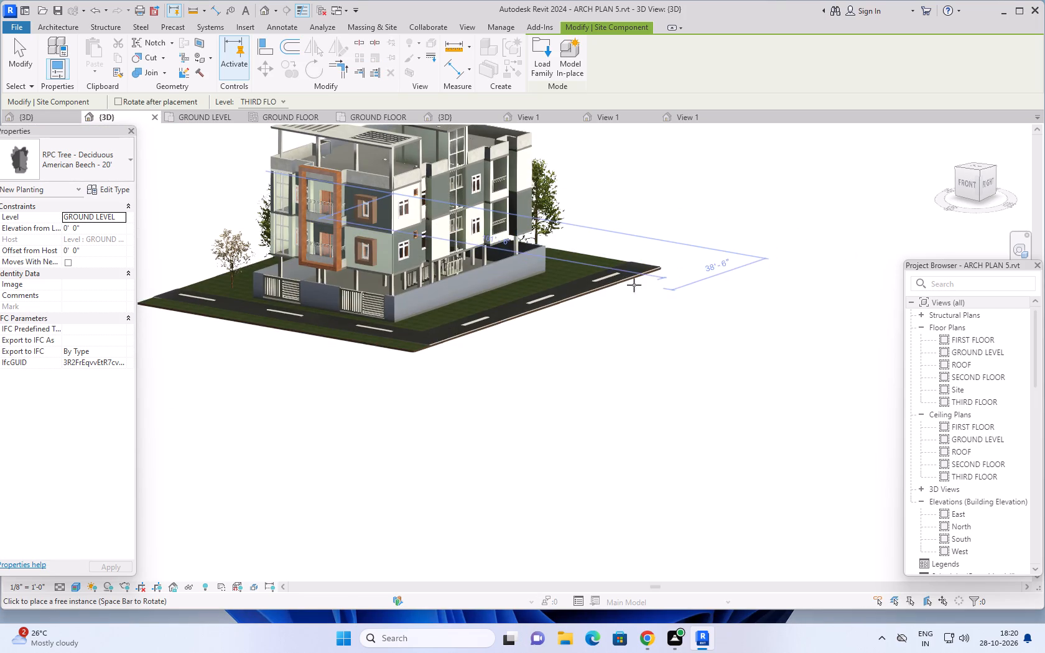
pyautogui.press('Escape')
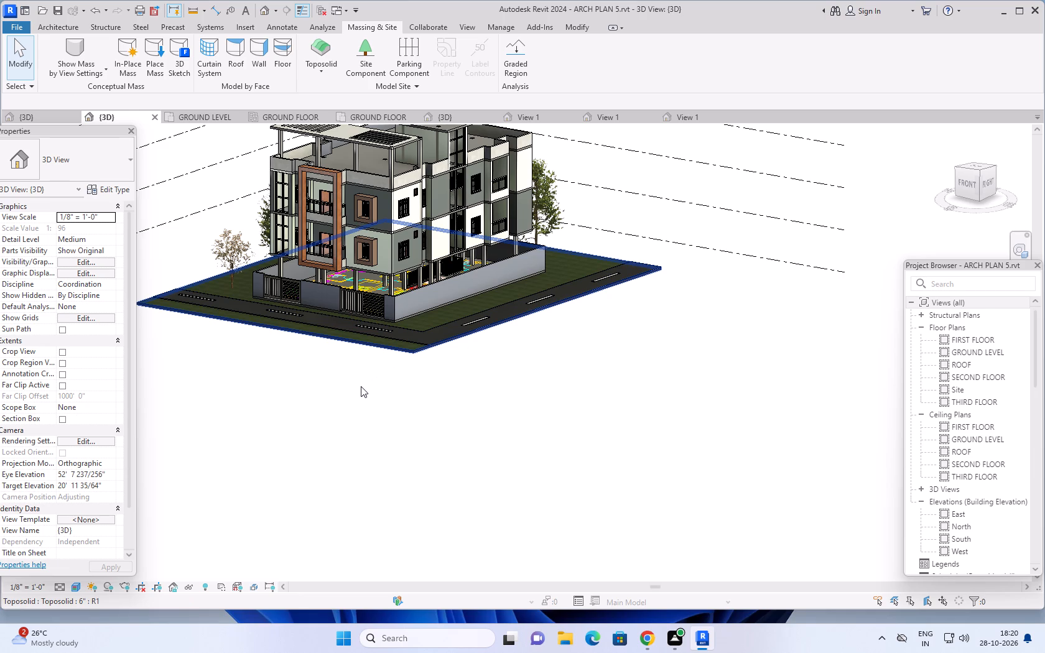
pyautogui.keyDown('shift'); pyautogui.moveTo(371, 384); pyautogui.dragTo(711, 356, button='middle'); pyautogui.keyUp('shift')
pyautogui.moveTo(409, 344); pyautogui.dragTo(707, 336, button='middle')
pyautogui.scroll(1, 671, 340)
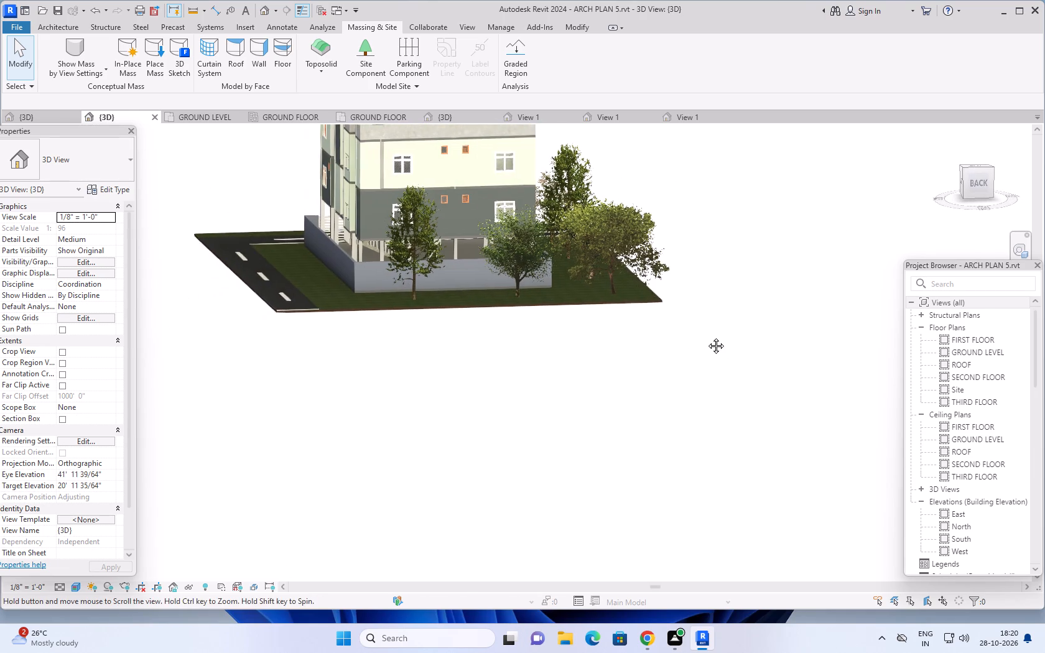
pyautogui.moveTo(707, 336); pyautogui.dragTo(707, 336, button='middle')
pyautogui.scroll(4, 621, 275)
pyautogui.scroll(6, 536, 247)
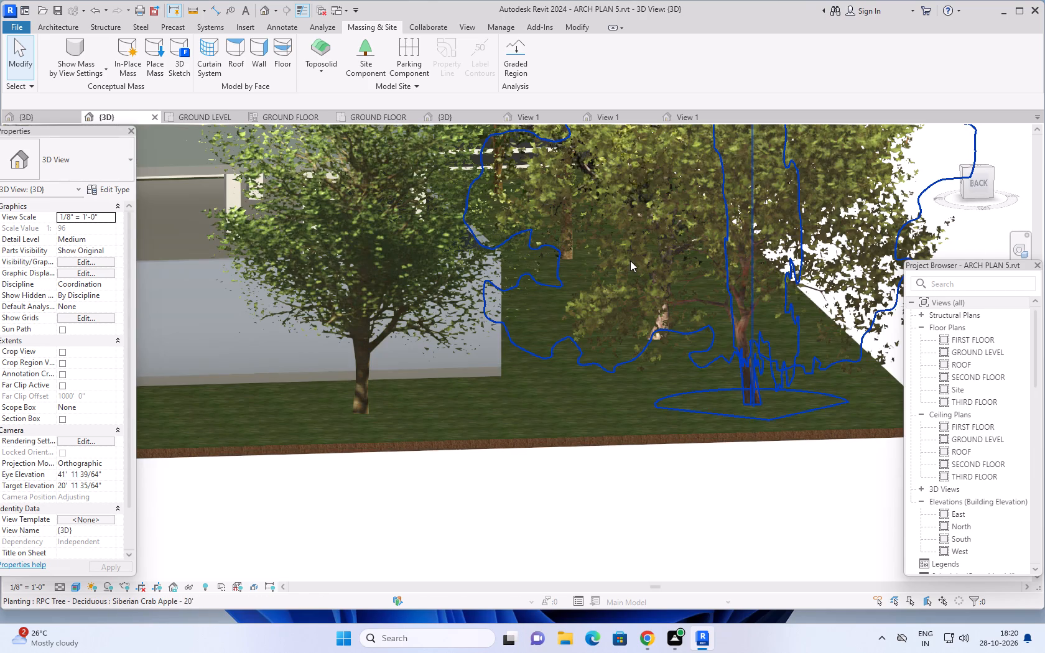
pyautogui.scroll(-9, 630, 261)
pyautogui.moveTo(558, 312); pyautogui.dragTo(605, 226, button='middle')
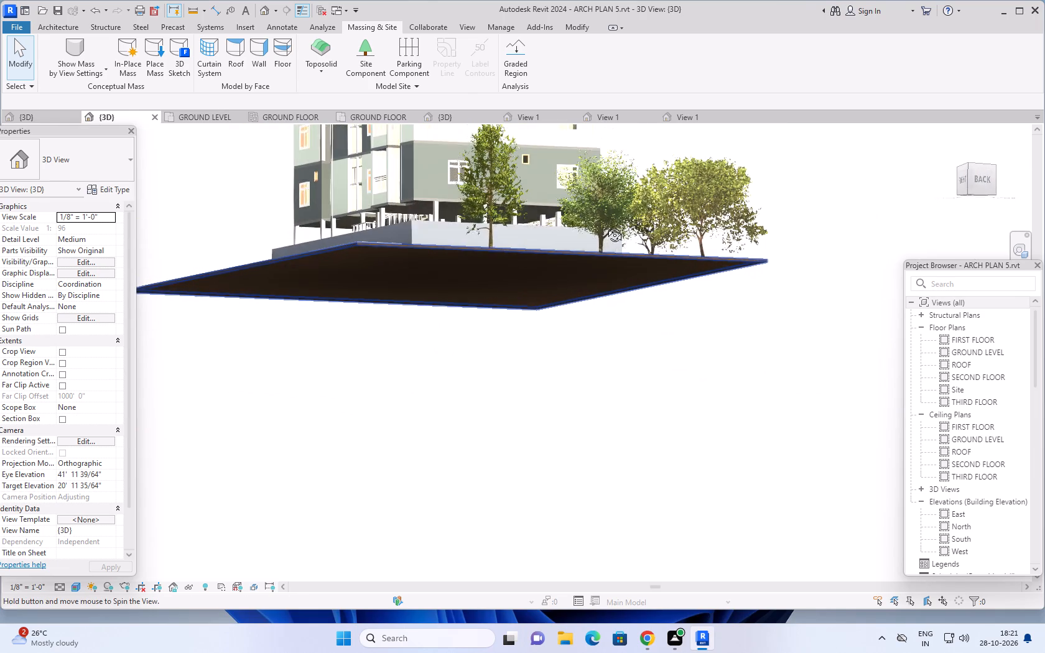
pyautogui.moveTo(605, 226); pyautogui.dragTo(642, 233, button='middle')
pyautogui.moveTo(711, 243); pyautogui.dragTo(667, 315, button='middle')
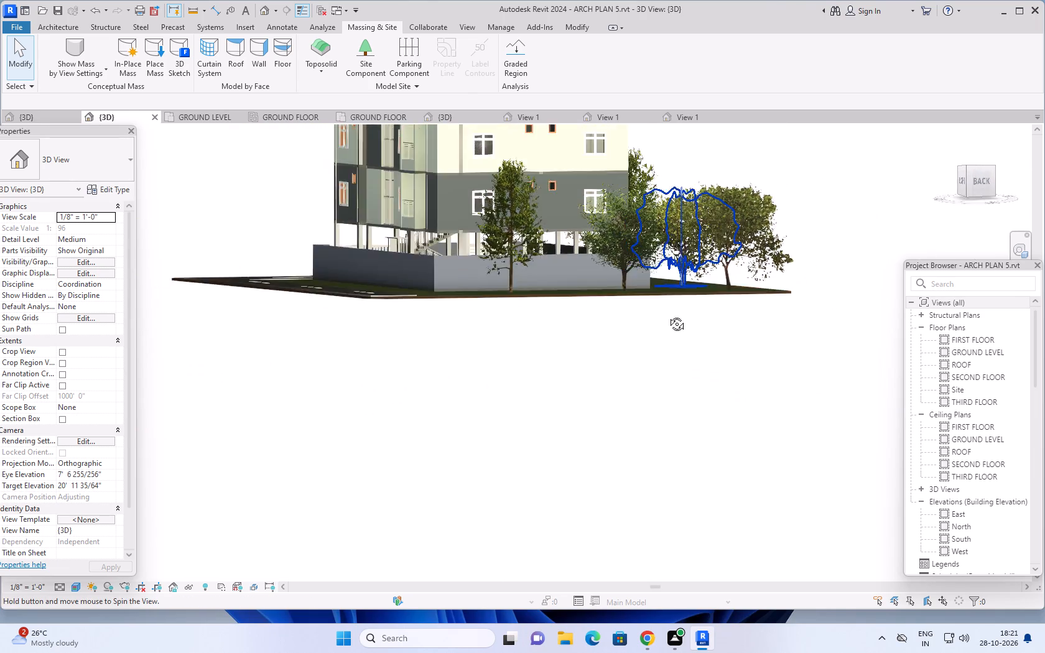
pyautogui.moveTo(667, 315); pyautogui.dragTo(365, 381, button='middle')
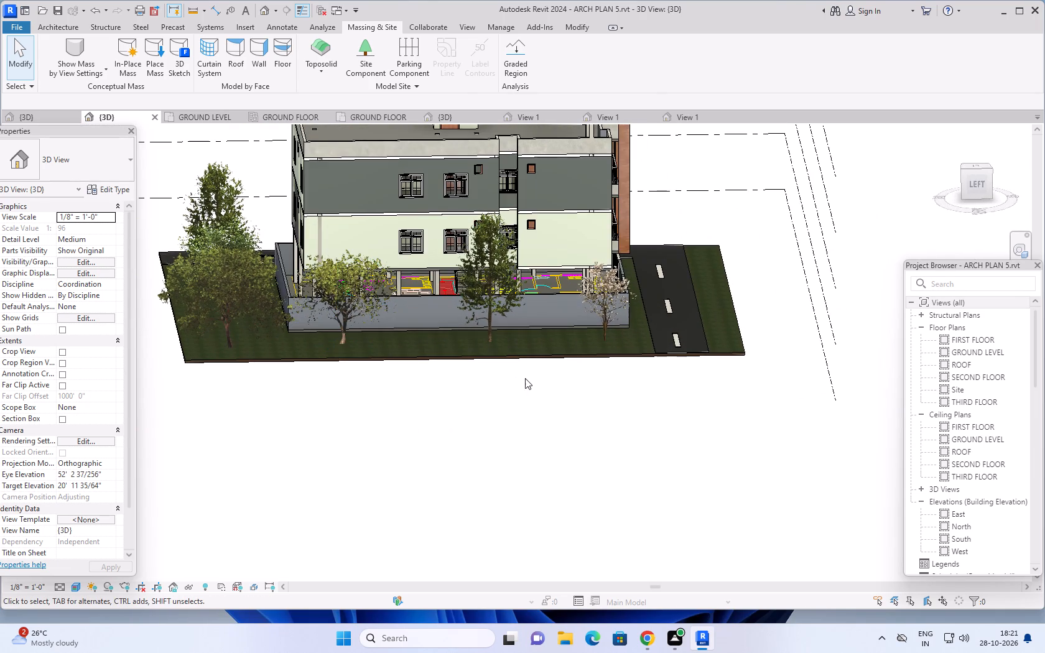
pyautogui.keyDown('shift'); pyautogui.moveTo(526, 379); pyautogui.dragTo(320, 346, button='middle'); pyautogui.keyUp('shift')
pyautogui.keyDown('shift'); pyautogui.scroll(1, 407, 388); pyautogui.keyUp('shift')
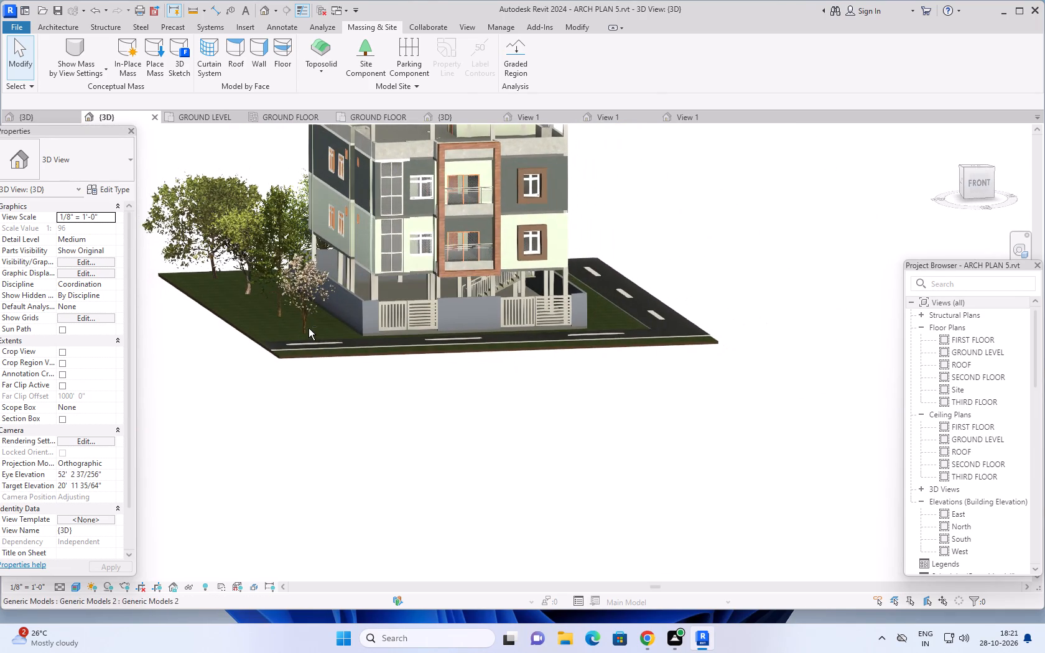
pyautogui.scroll(-2, 463, 335)
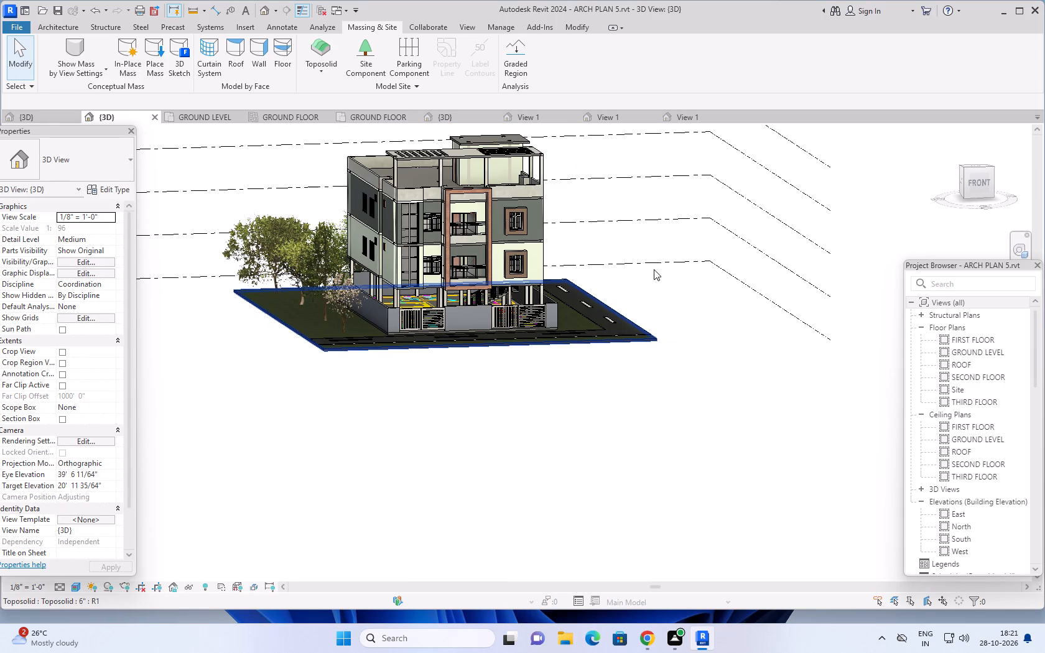
pyautogui.moveTo(587, 203); pyautogui.dragTo(679, 260, button='middle')
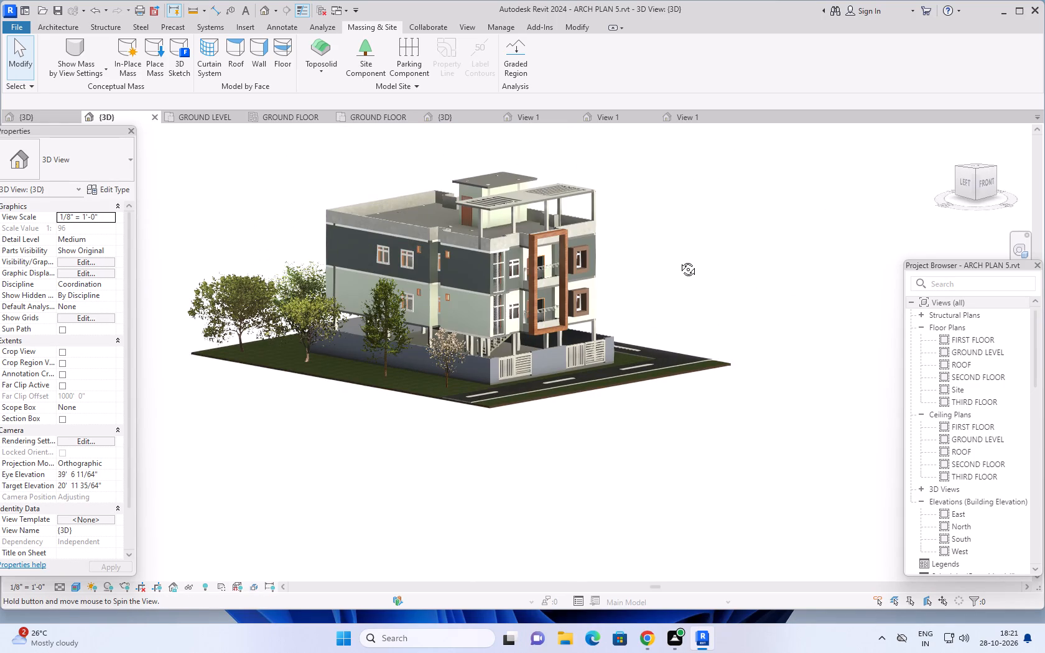
# Examine the building, road, lawn and planted trees from the front, side and above in the 3D view.
pyautogui.moveTo(679, 260); pyautogui.dragTo(685, 267, button='middle')
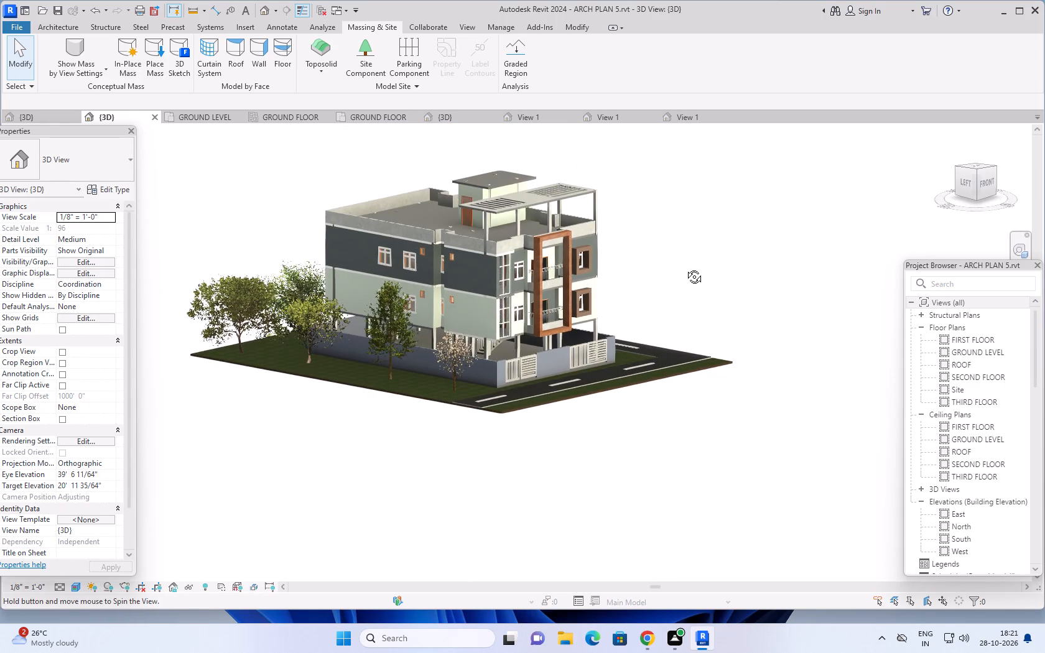
pyautogui.moveTo(685, 267); pyautogui.dragTo(688, 318, button='middle')
pyautogui.moveTo(710, 289); pyautogui.dragTo(699, 309, button='middle')
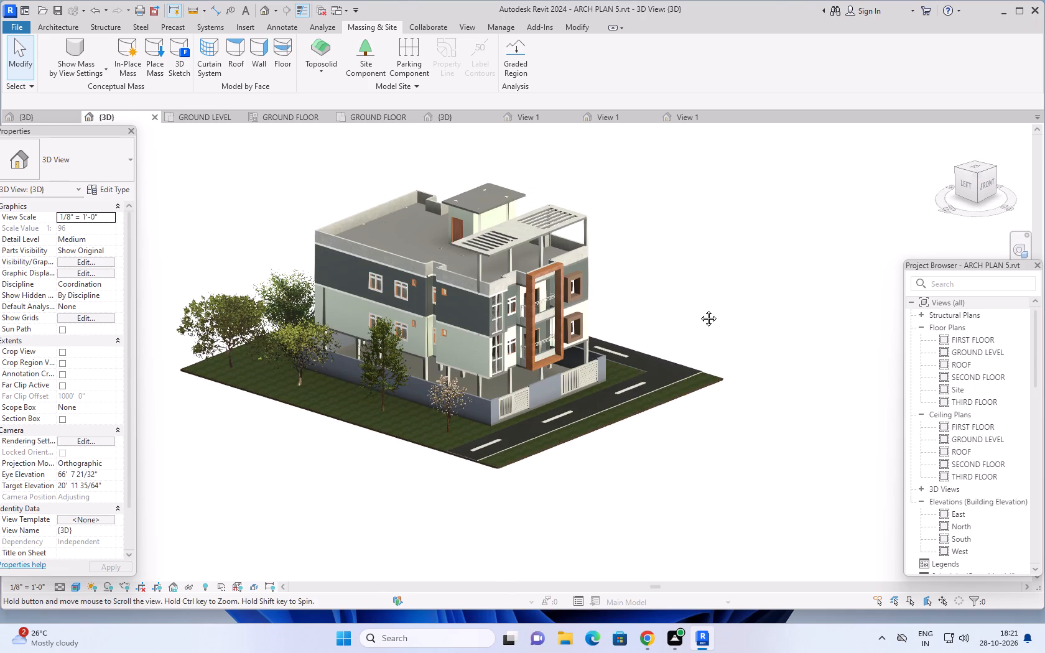
pyautogui.moveTo(699, 309); pyautogui.dragTo(695, 315, button='middle')
pyautogui.keyDown('shift'); pyautogui.moveTo(691, 316); pyautogui.dragTo(686, 336, button='middle'); pyautogui.keyUp('shift')
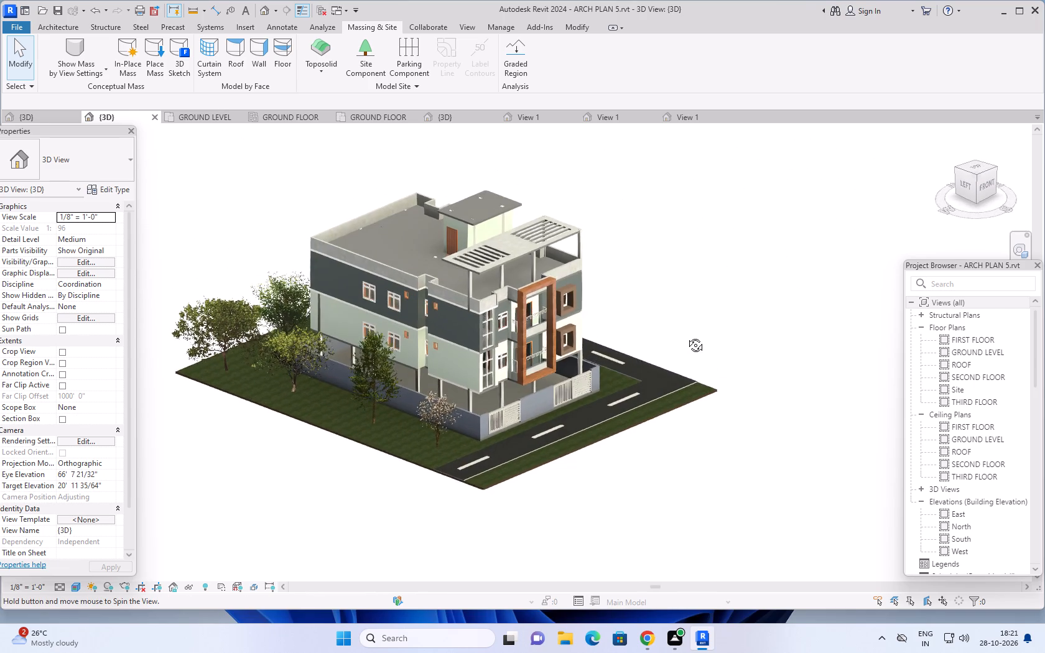
pyautogui.keyDown('shift'); pyautogui.moveTo(686, 336); pyautogui.dragTo(684, 336, button='middle'); pyautogui.keyUp('shift')
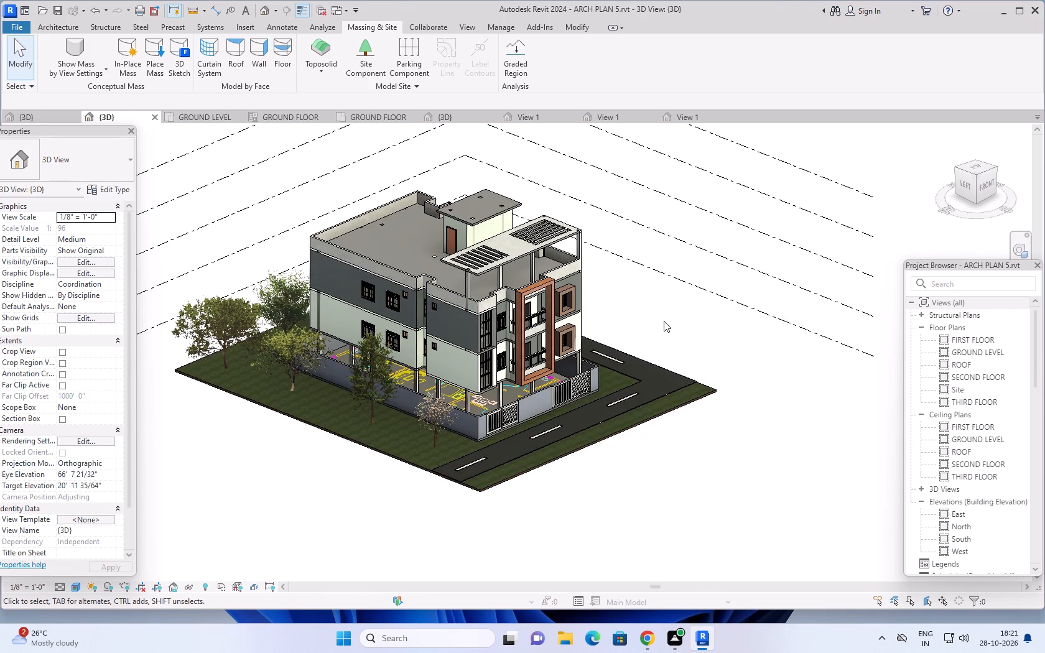
pyautogui.scroll(3, 651, 319)
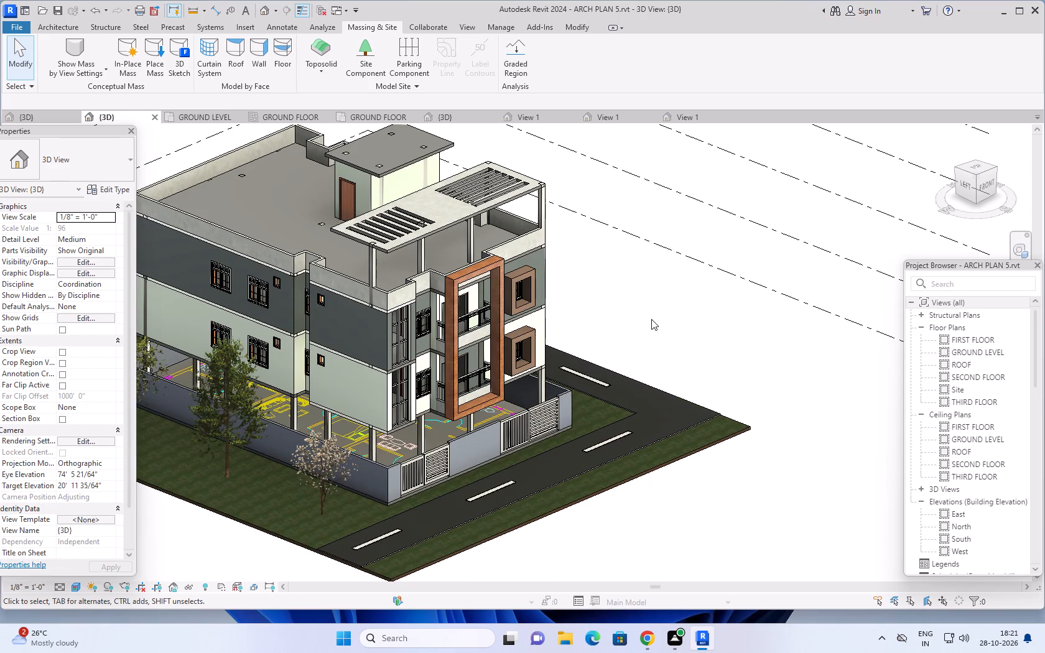
pyautogui.moveTo(634, 303); pyautogui.dragTo(669, 279, button='middle')
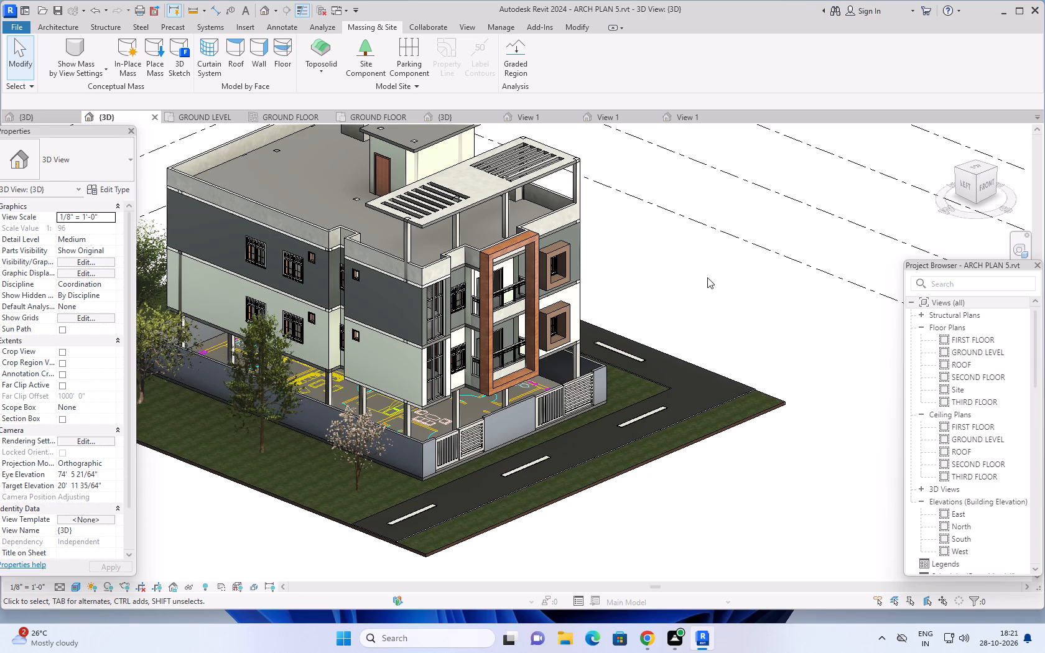
pyautogui.scroll(-4, 708, 277)
pyautogui.moveTo(788, 295); pyautogui.dragTo(718, 287, button='middle')
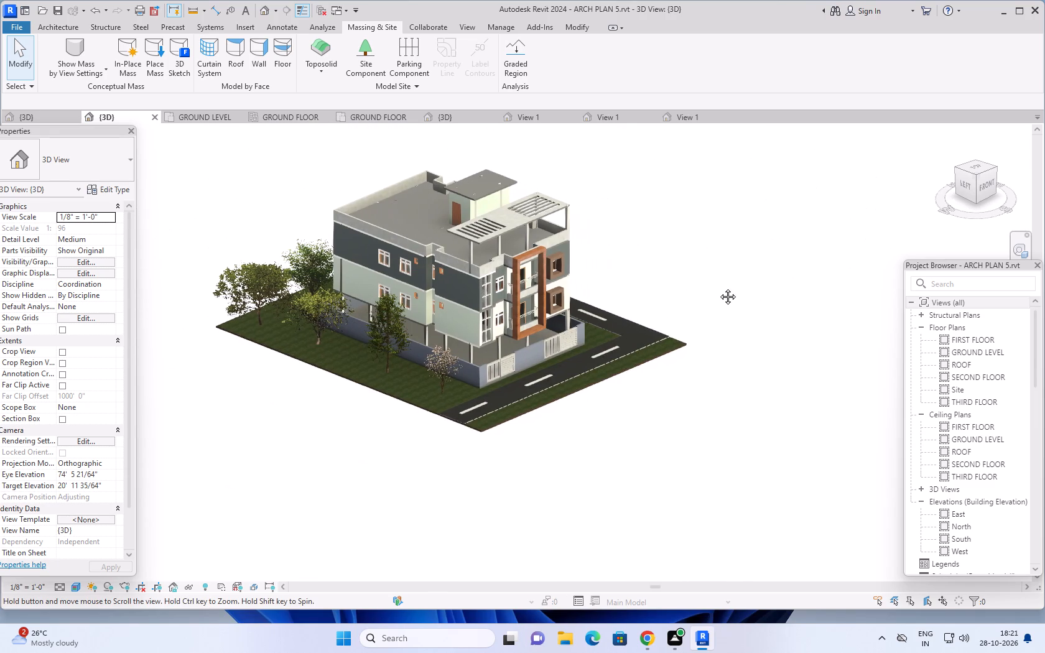
pyautogui.moveTo(718, 287); pyautogui.dragTo(718, 287, button='middle')
pyautogui.scroll(1, 718, 287)
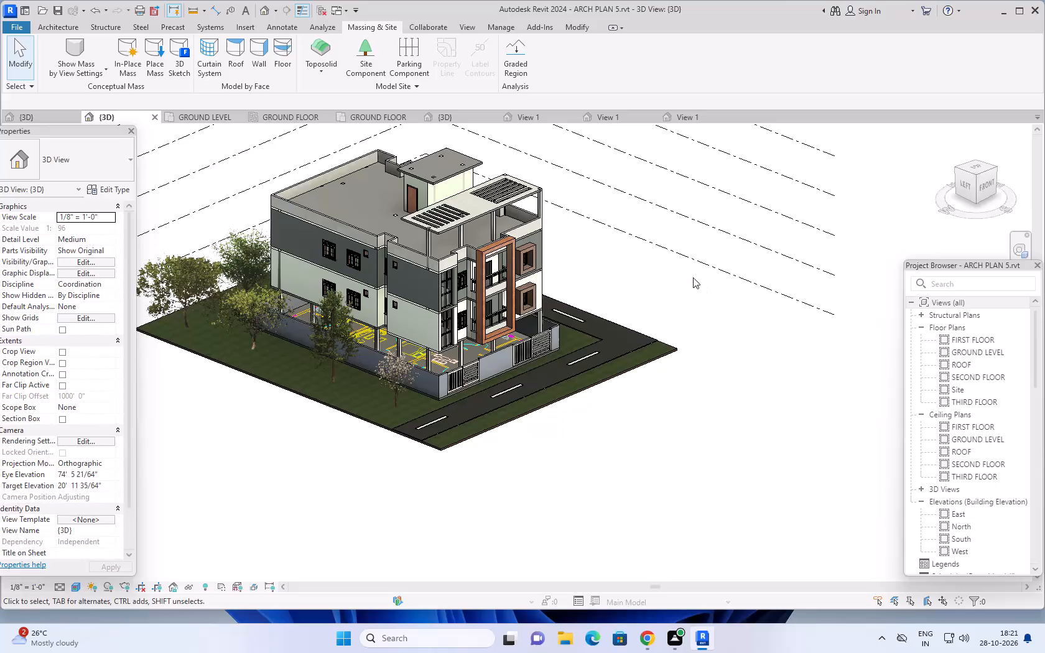
pyautogui.moveTo(696, 262); pyautogui.dragTo(740, 274, button='middle')
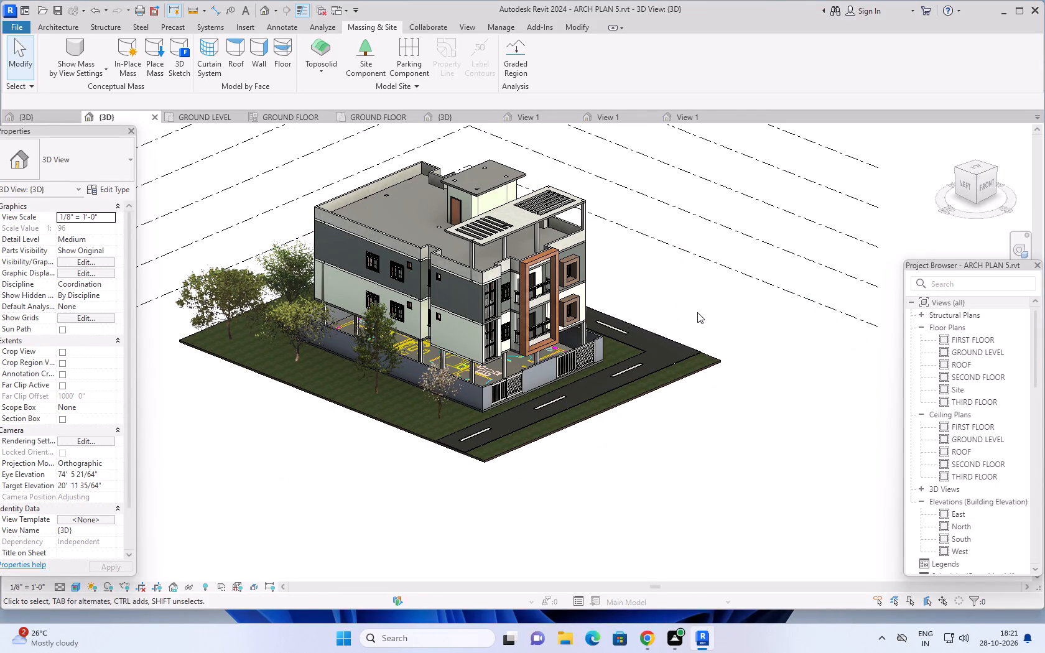
pyautogui.keyDown('shift'); pyautogui.moveTo(697, 312); pyautogui.dragTo(350, 342, button='middle'); pyautogui.keyUp('shift')
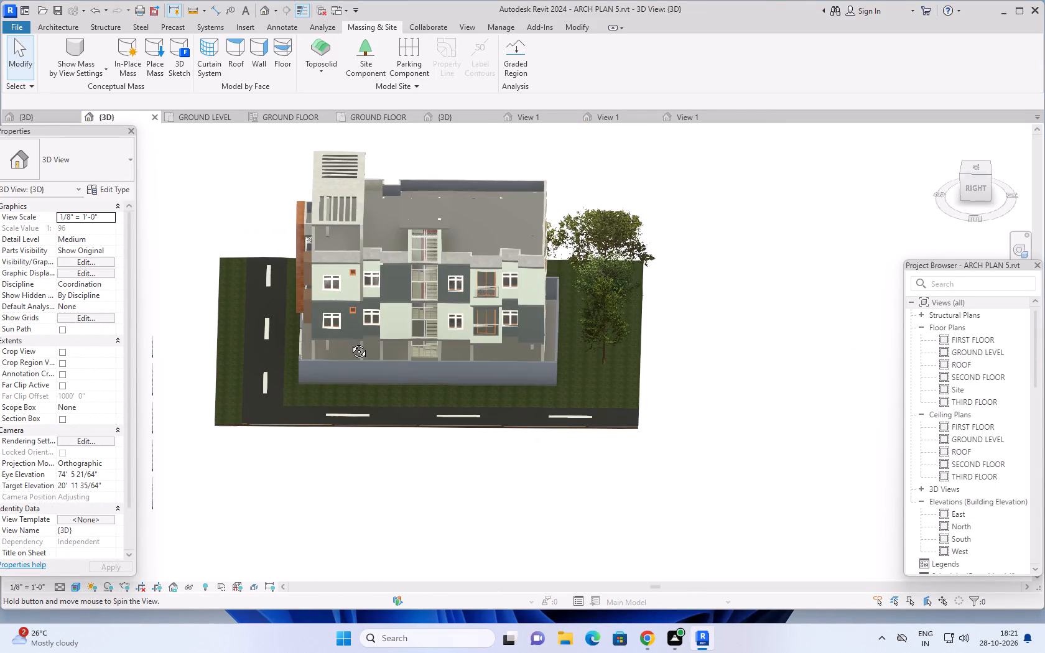
pyautogui.keyDown('shift'); pyautogui.moveTo(350, 342); pyautogui.dragTo(712, 356, button='middle'); pyautogui.keyUp('shift')
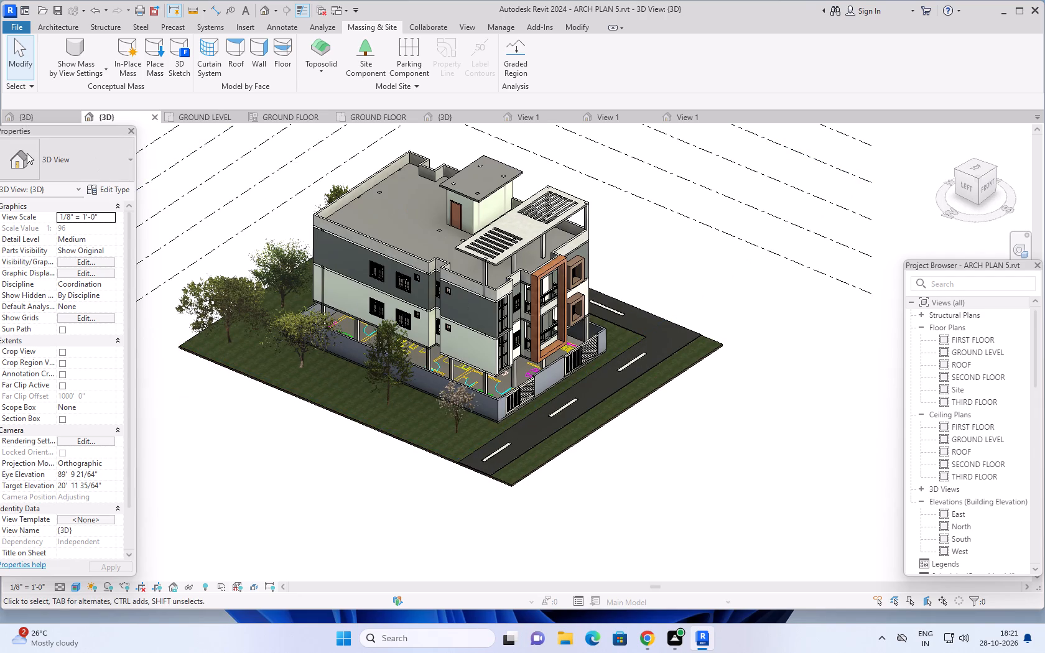
# Switch to the GROUND FLOOR plan of ARCH PLAN 7, dismiss the save reminder and save the project.
pyautogui.click(373, 112)
pyautogui.scroll(-1, 604, 272)
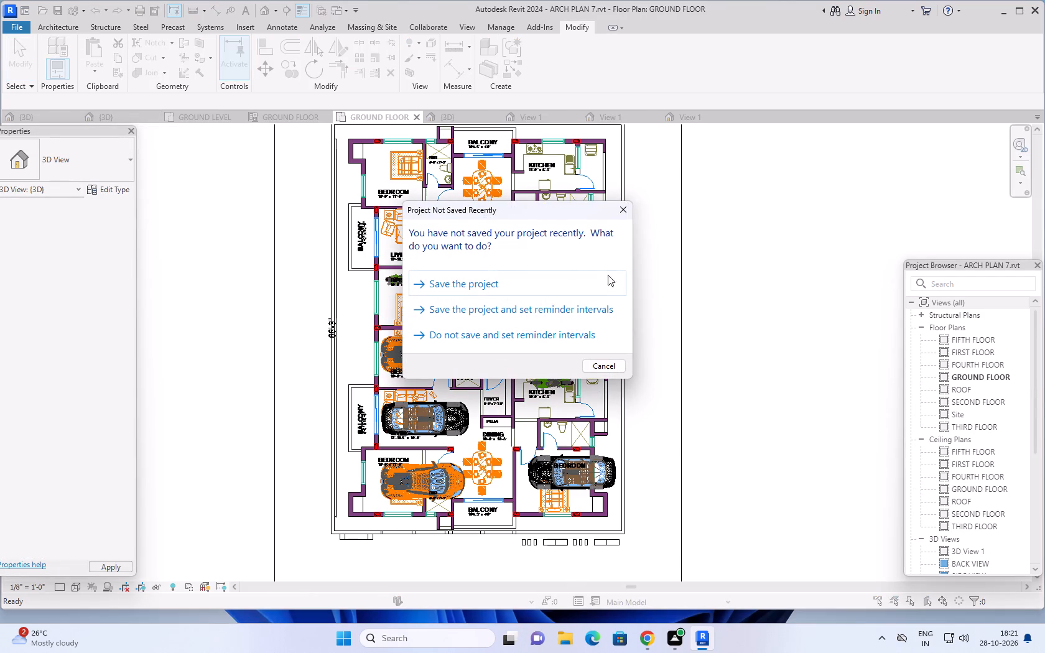
pyautogui.click(622, 211)
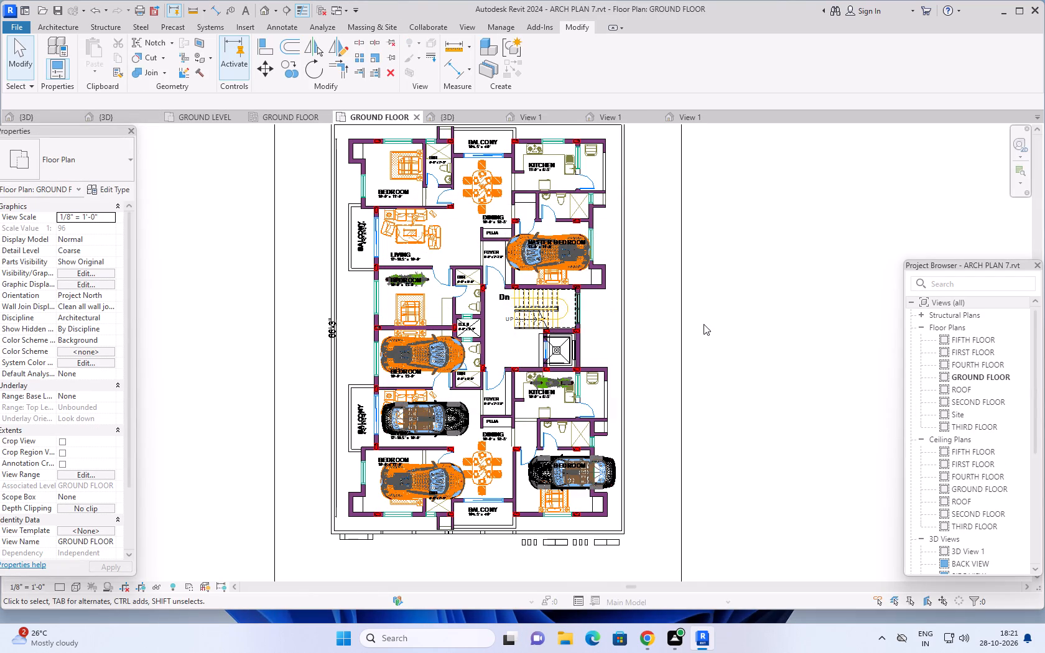
pyautogui.hotkey('ctrl', 's')
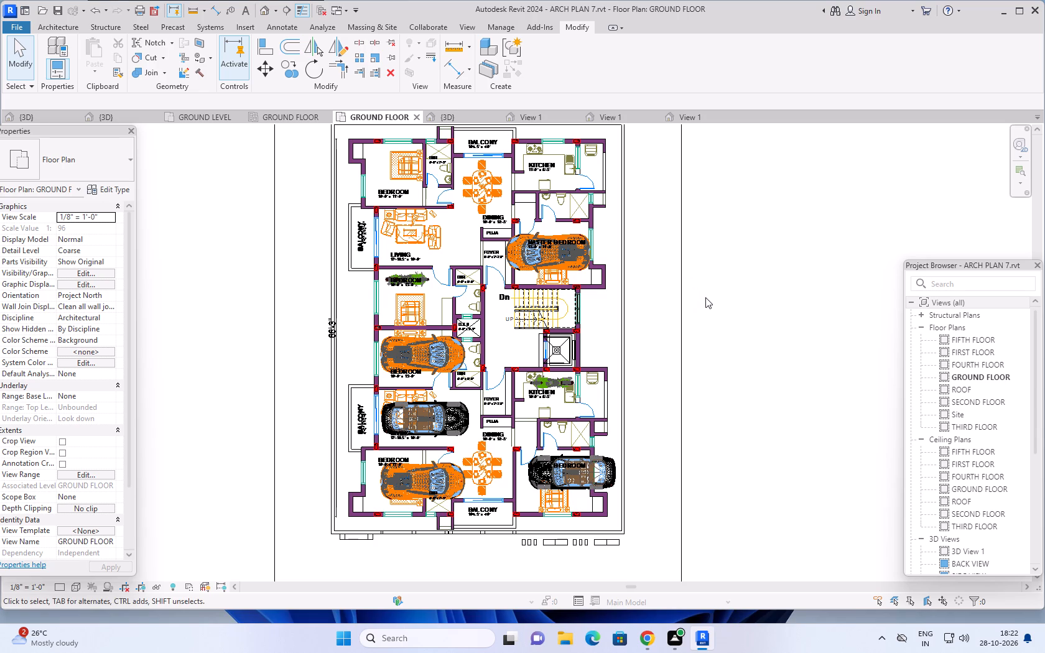
# Start a walkthrough and place seven key frames counterclockwise around the building, from just south of the south elevation marker to the plan's southwest.
pyautogui.scroll(-2, 700, 301)
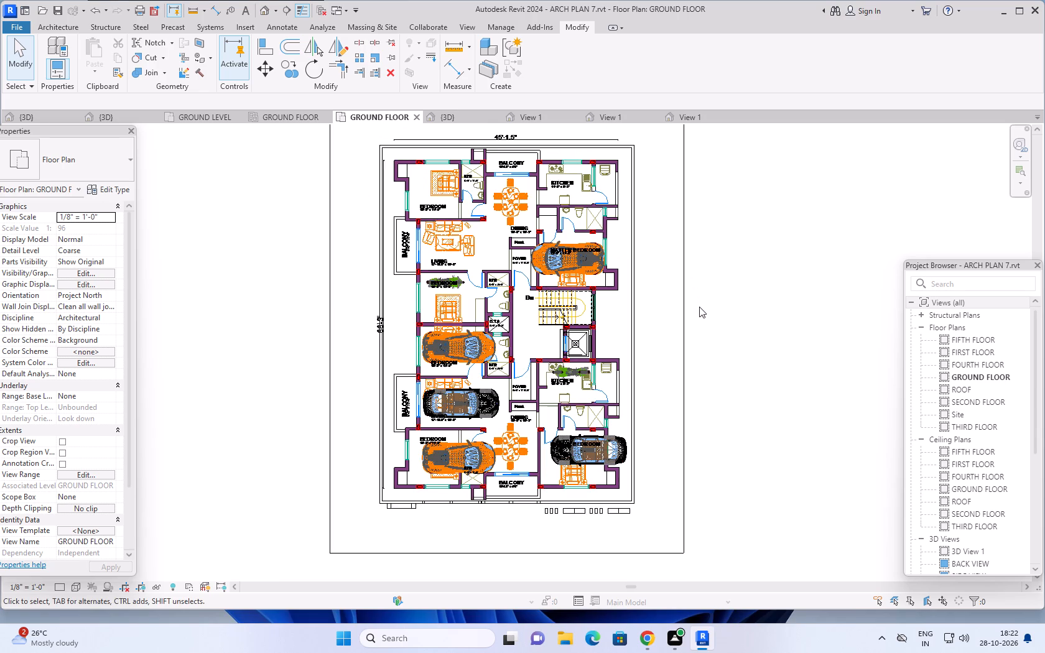
pyautogui.moveTo(705, 308); pyautogui.dragTo(730, 252, button='middle')
pyautogui.scroll(-3, 730, 252)
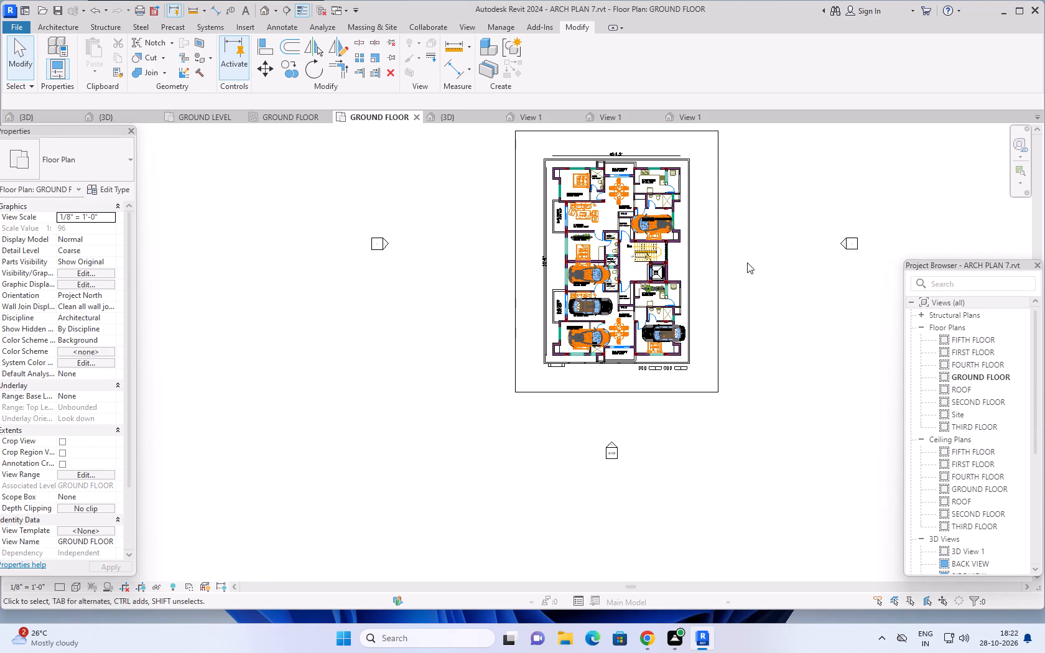
pyautogui.scroll(-2, 752, 262)
pyautogui.moveTo(759, 266); pyautogui.dragTo(648, 303, button='middle')
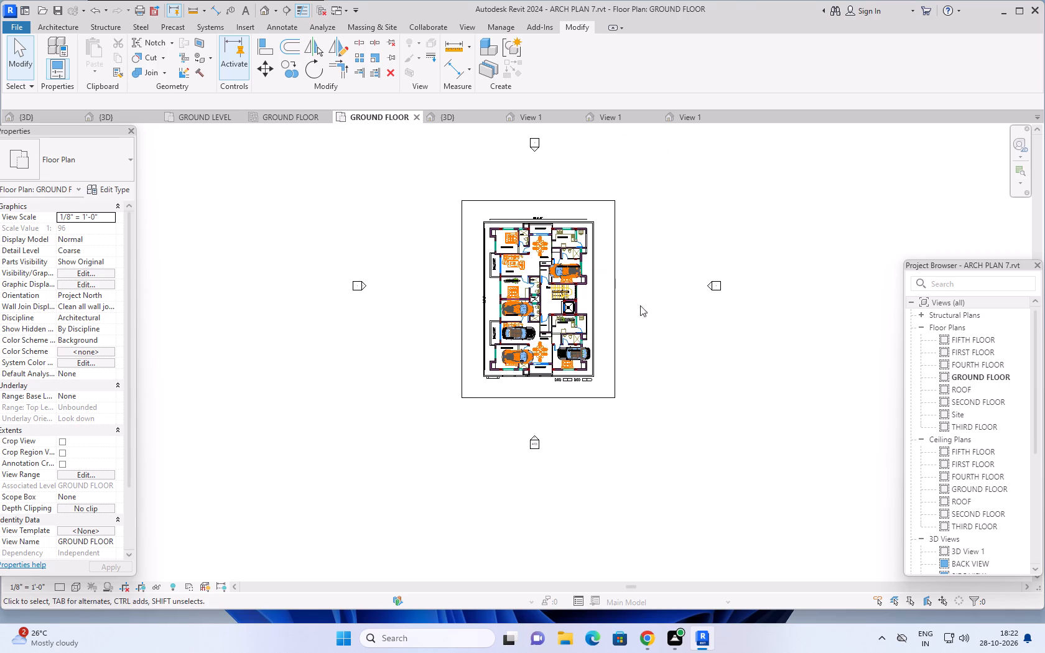
pyautogui.scroll(-1, 615, 307)
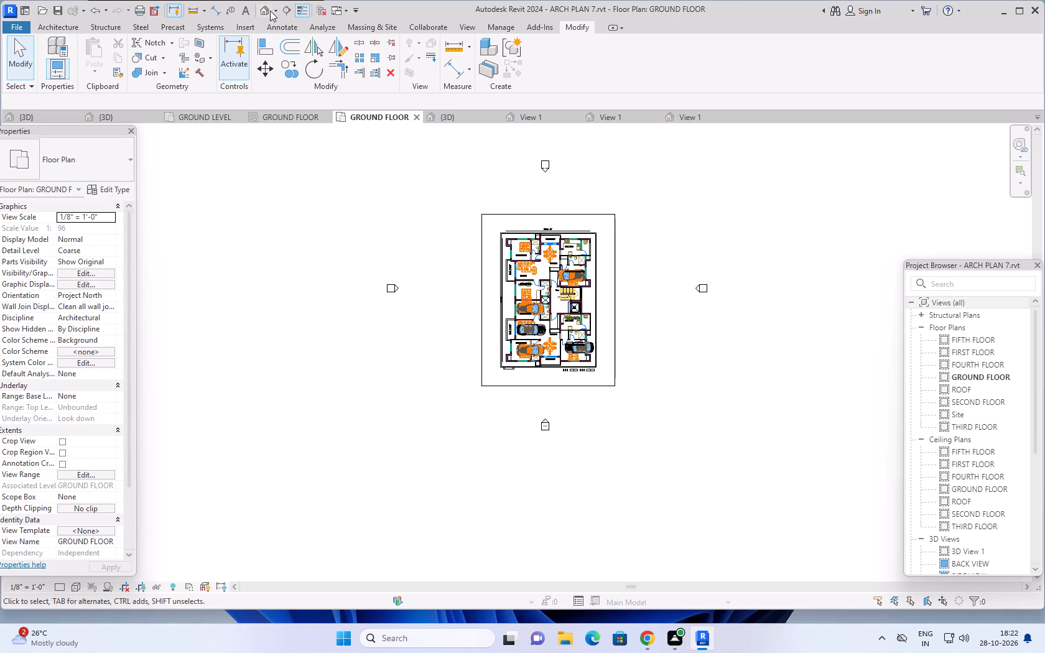
pyautogui.click(274, 10)
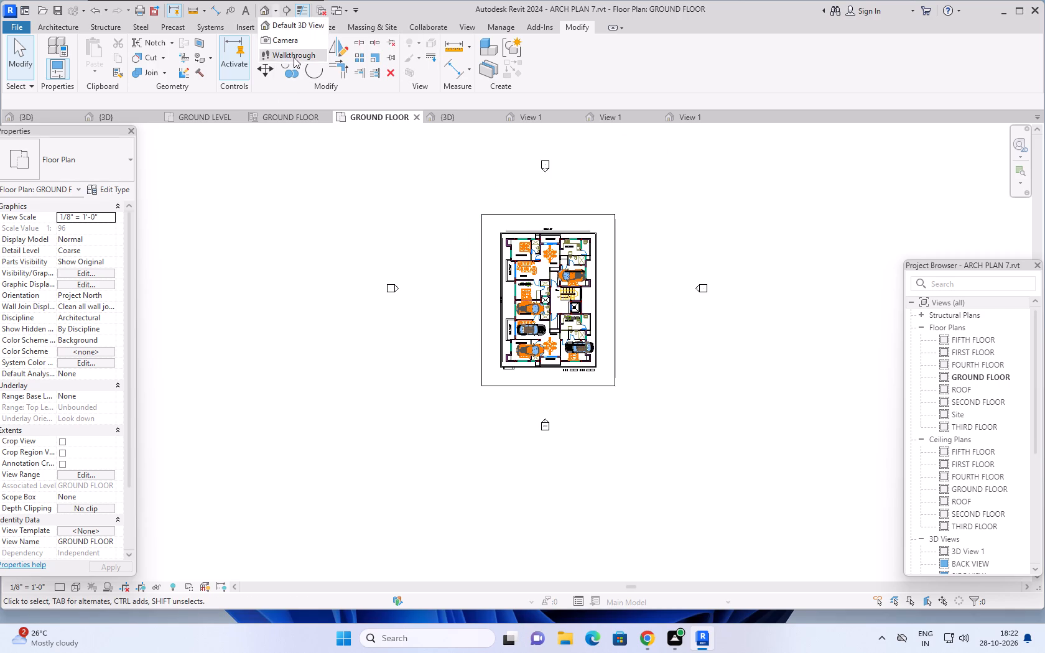
pyautogui.click(294, 55)
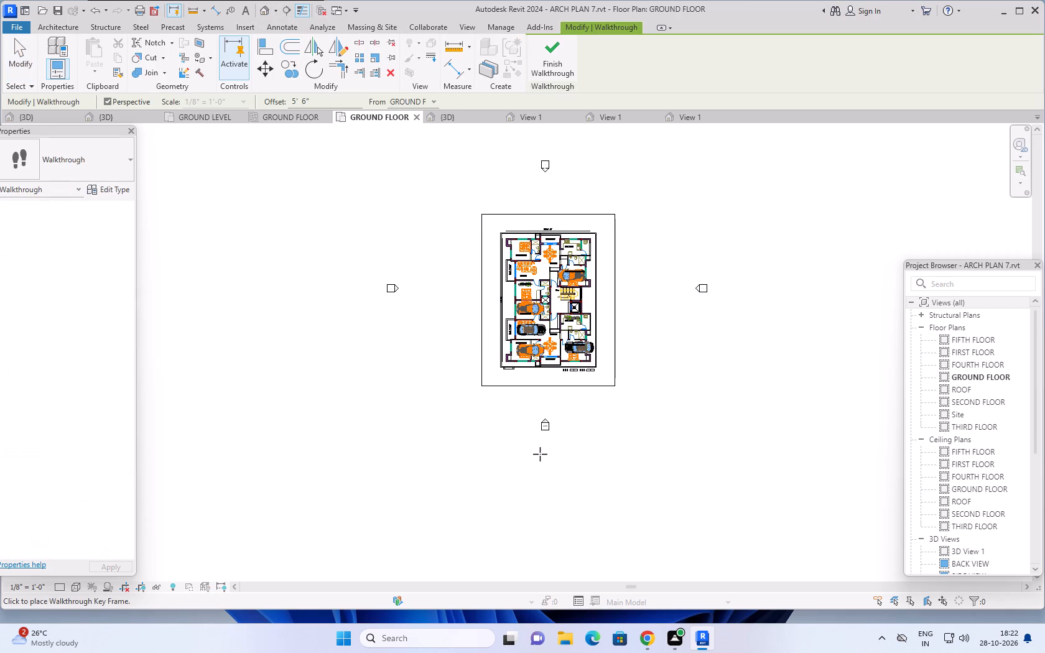
pyautogui.click(552, 461)
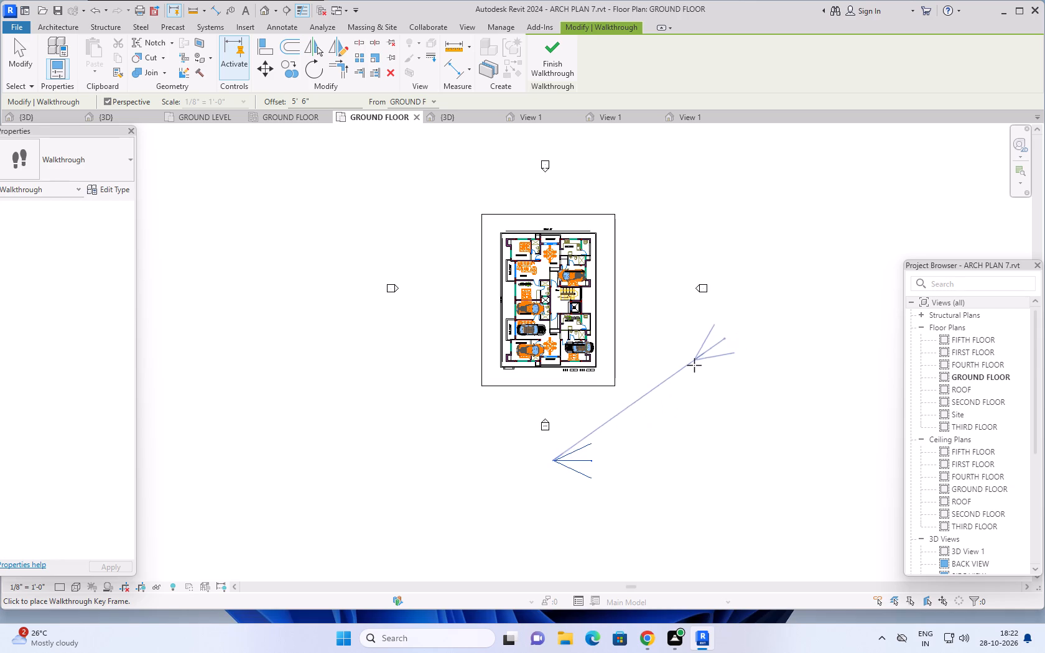
pyautogui.click(687, 384)
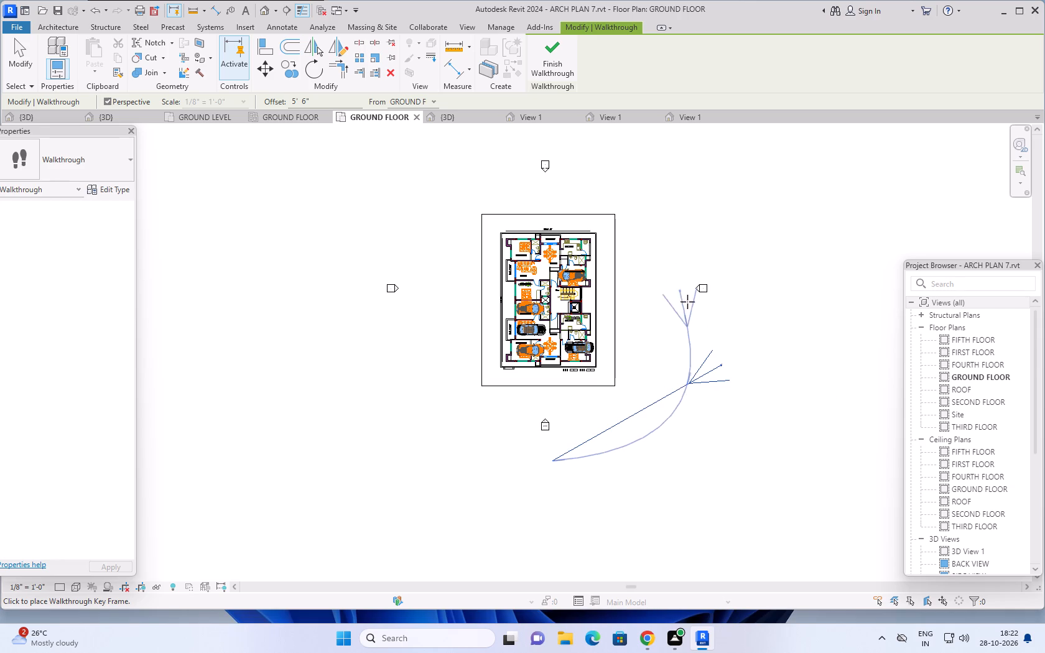
pyautogui.click(684, 246)
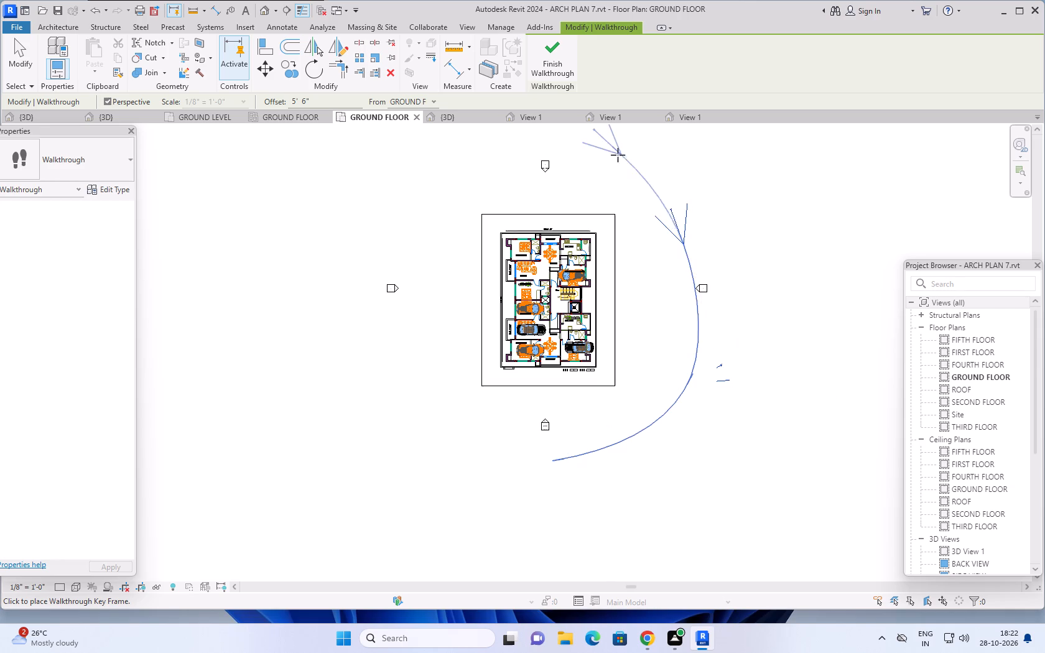
pyautogui.click(574, 164)
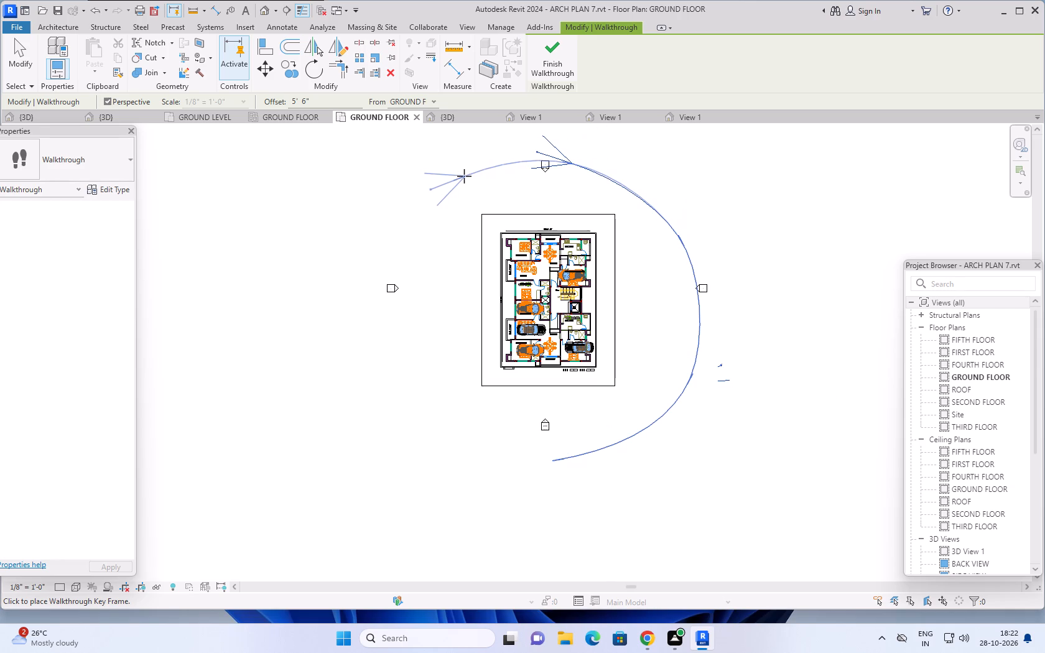
pyautogui.click(463, 177)
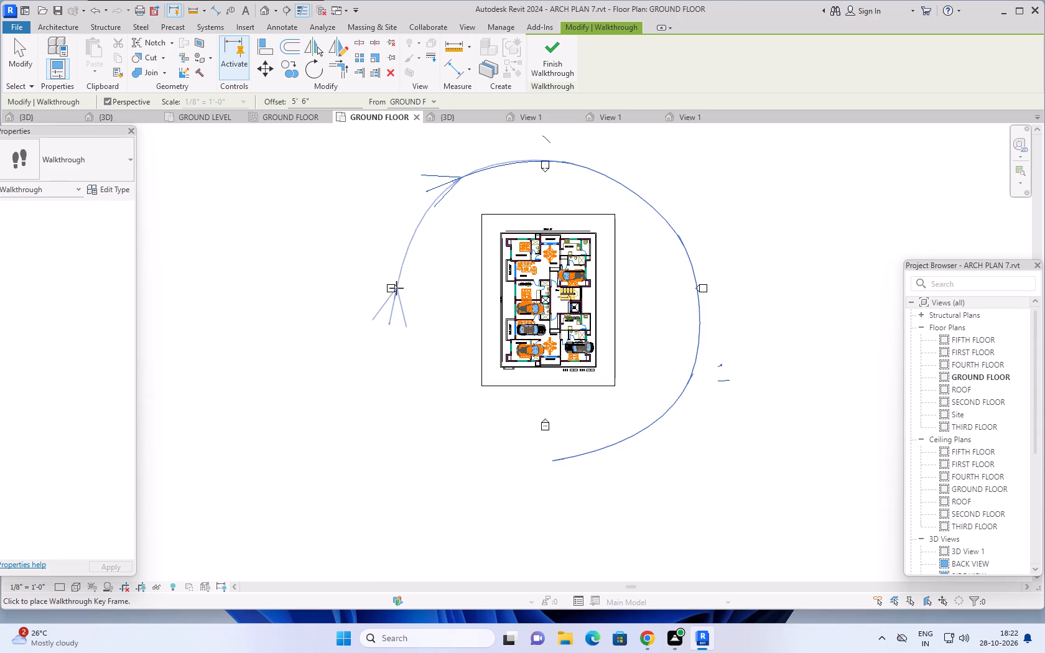
pyautogui.click(396, 294)
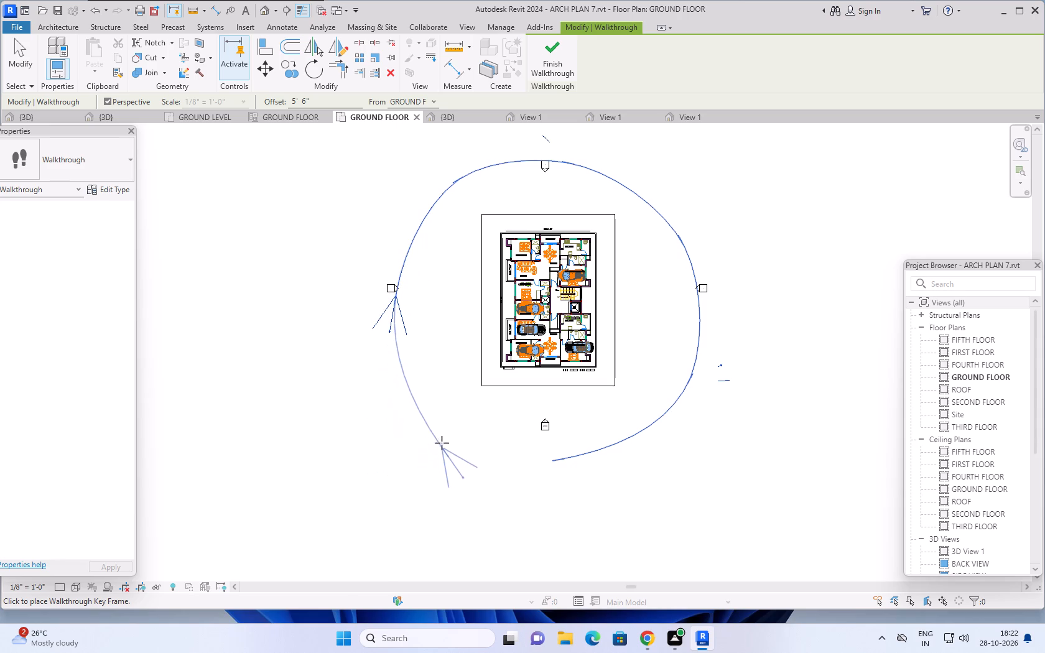
pyautogui.click(440, 434)
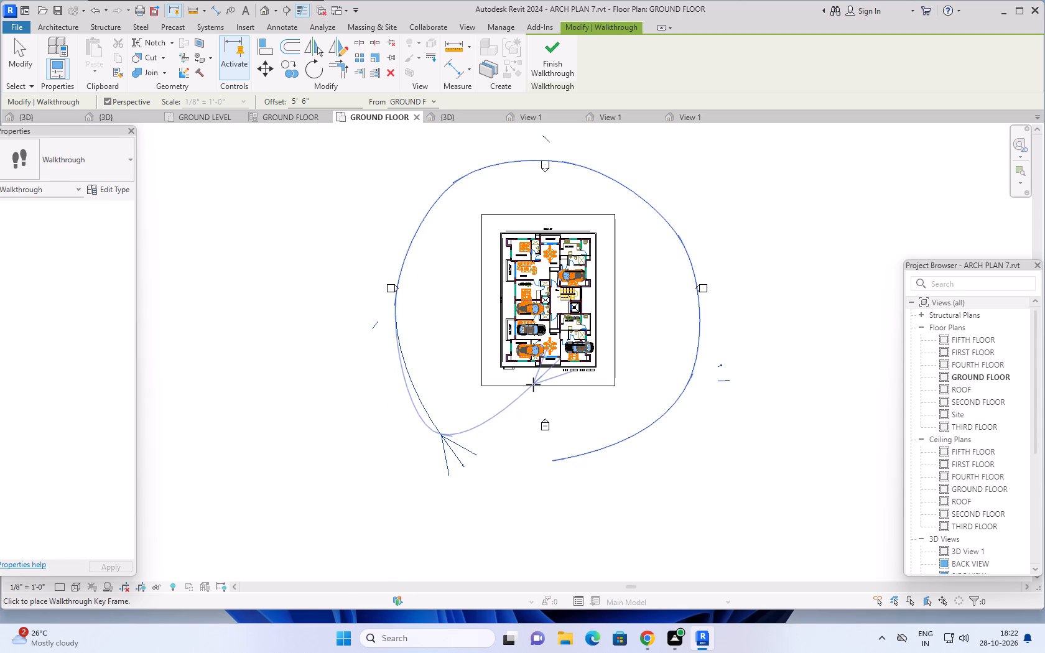
# Extend the walkthrough path with key frames at the south boundary and inside the building's southern dining area, and finish the path.
pyautogui.click(533, 384)
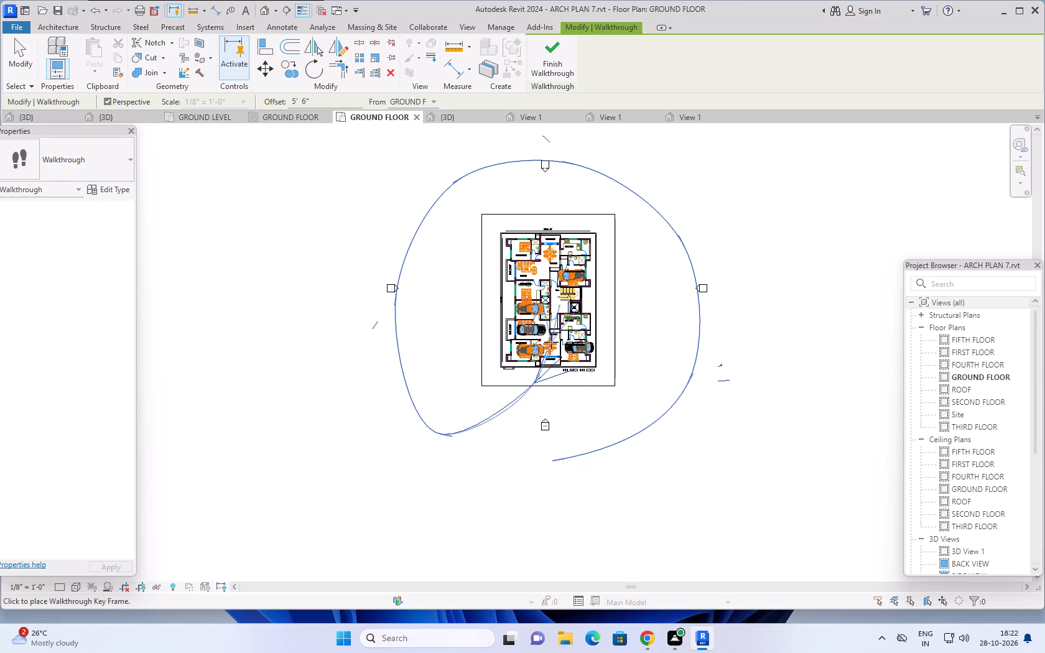
pyautogui.click(551, 342)
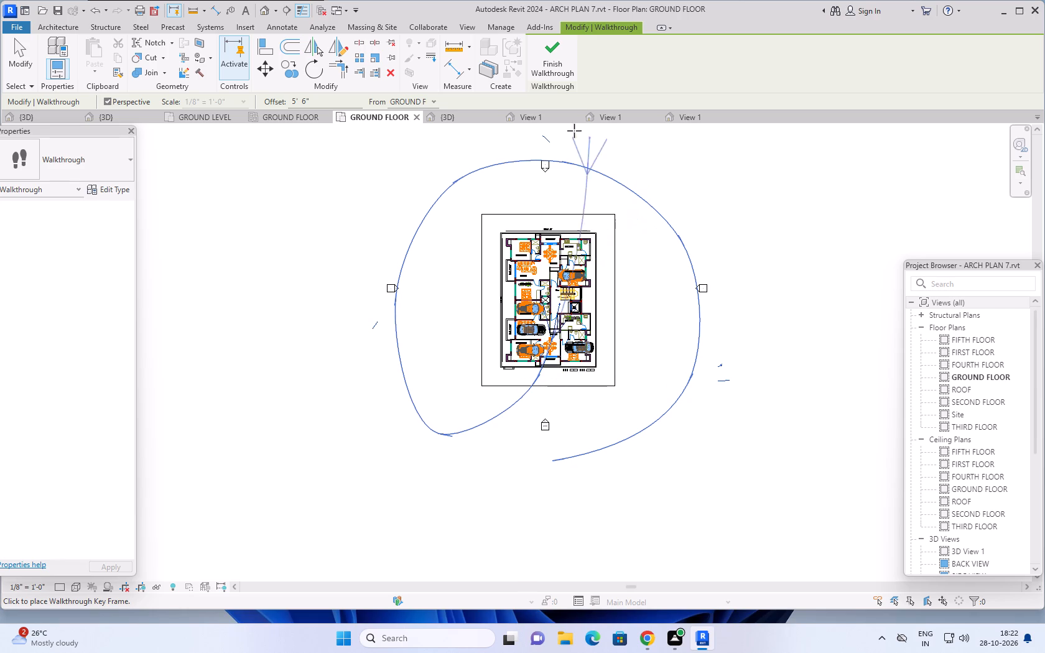
pyautogui.click(553, 60)
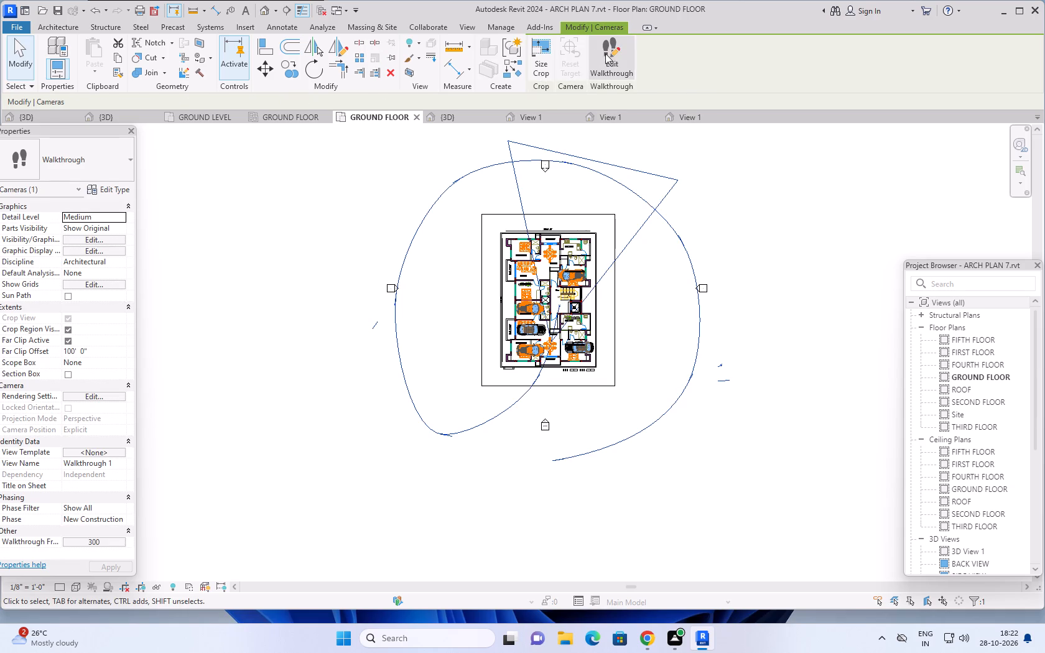
# Edit the walkthrough, moving the camera back to the south boundary key frame and aiming its view north into the building.
pyautogui.click(607, 54)
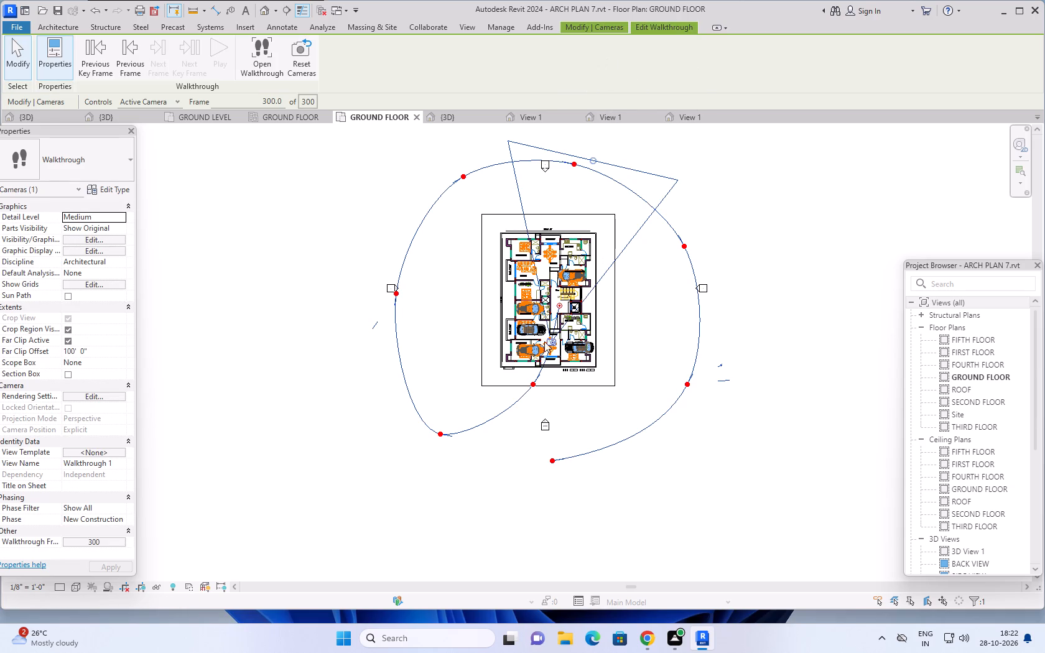
pyautogui.scroll(5, 544, 342)
pyautogui.scroll(-3, 559, 334)
pyautogui.moveTo(558, 335); pyautogui.dragTo(554, 352)
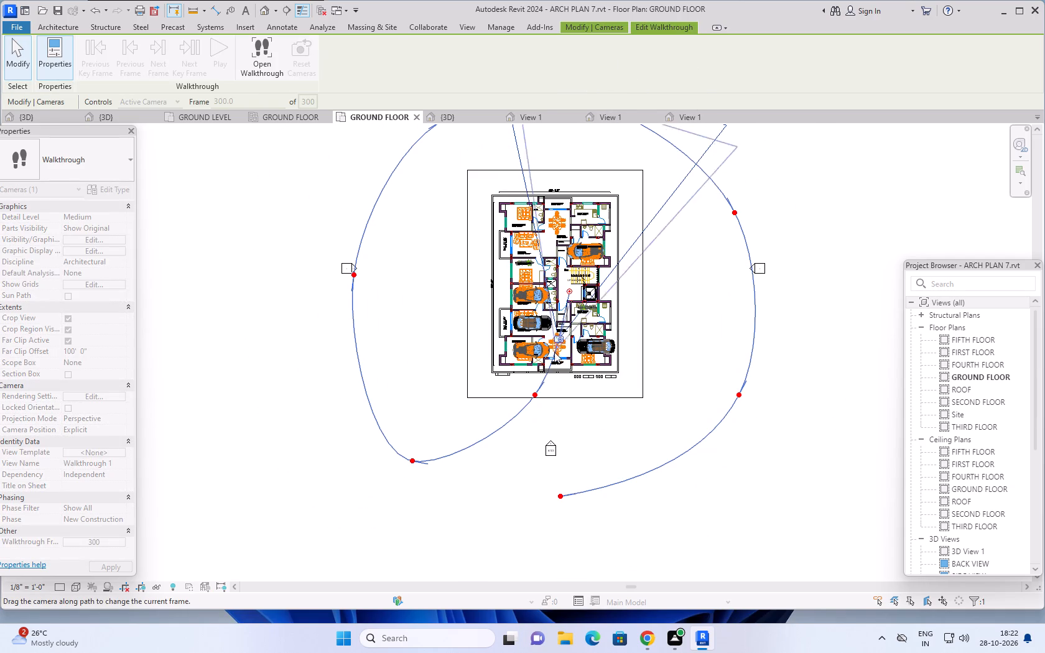
pyautogui.moveTo(554, 352); pyautogui.dragTo(534, 394)
pyautogui.moveTo(562, 354); pyautogui.dragTo(546, 358)
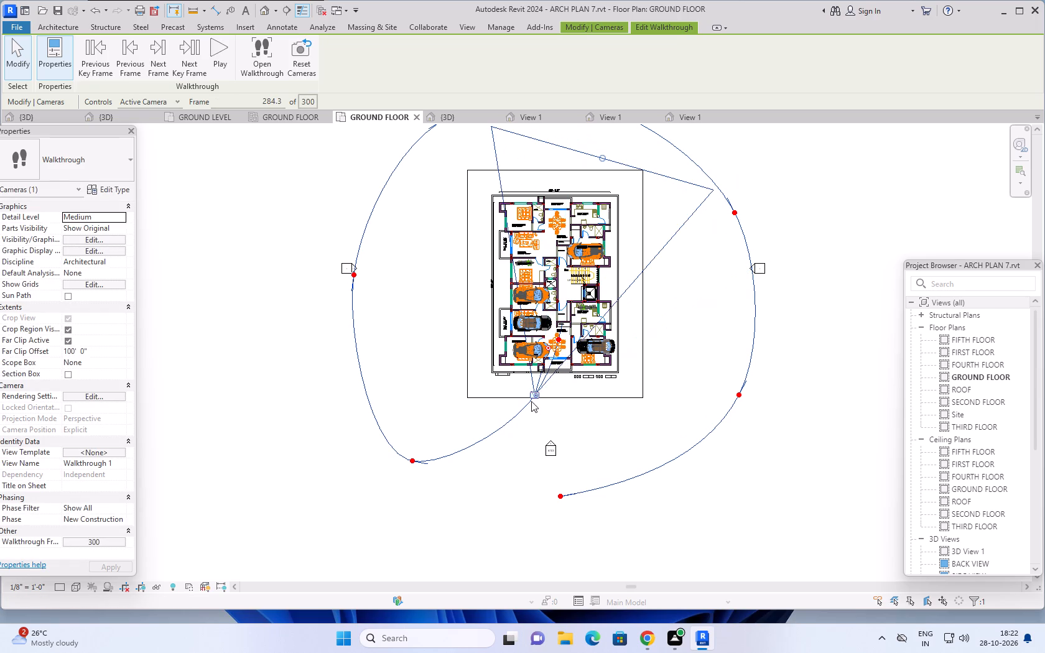
# Move the walkthrough camera to the key frame southwest of the building and aim its view northeast at the building.
pyautogui.moveTo(535, 394); pyautogui.dragTo(412, 461)
pyautogui.moveTo(460, 471); pyautogui.dragTo(442, 429)
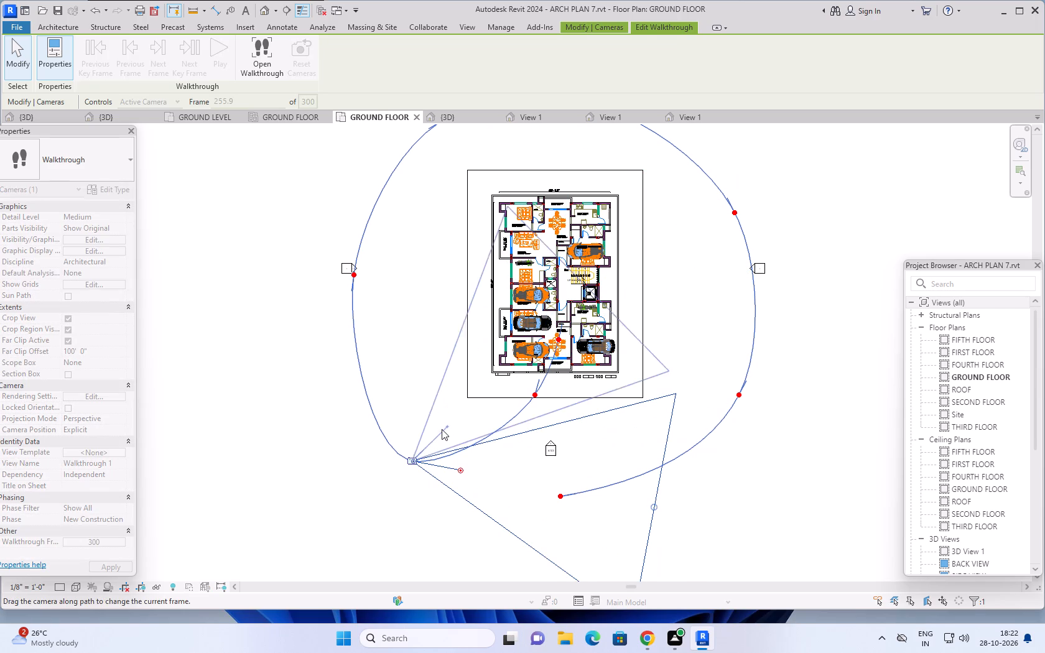
pyautogui.moveTo(442, 429); pyautogui.dragTo(440, 432)
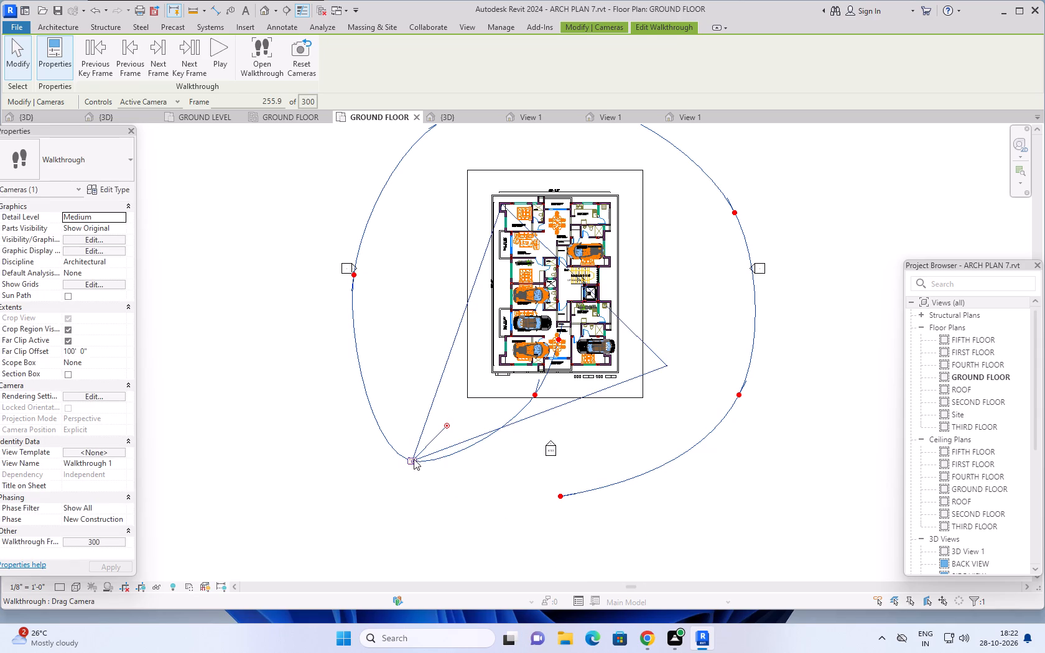
# Move the walkthrough camera to the key frame west of the building and aim its view east at the building.
pyautogui.moveTo(414, 459); pyautogui.dragTo(353, 285)
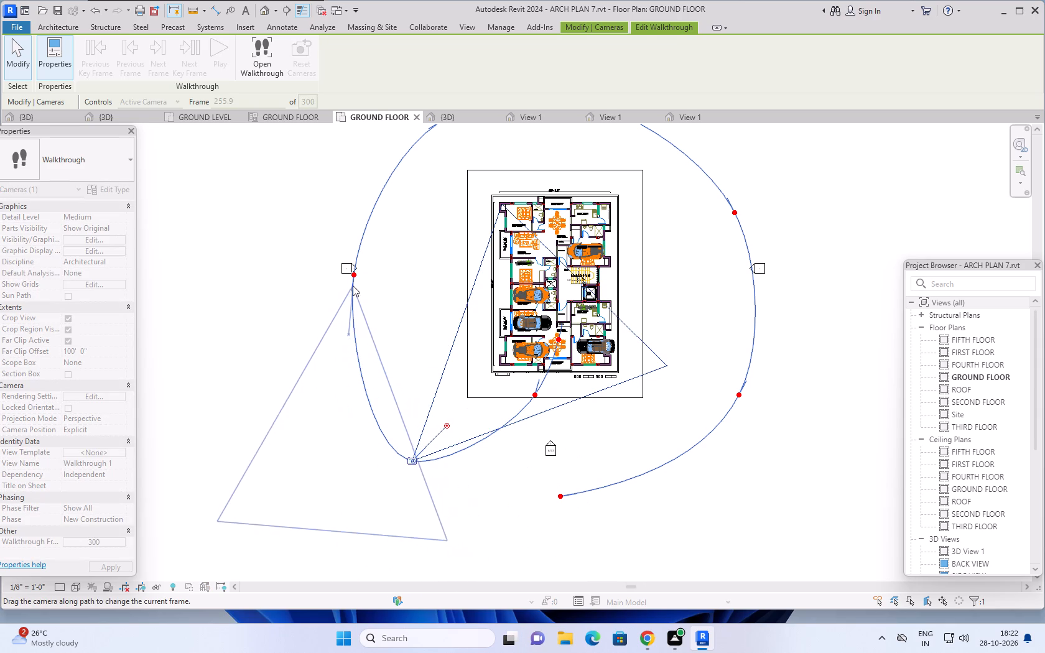
pyautogui.moveTo(353, 285); pyautogui.dragTo(353, 279)
pyautogui.moveTo(348, 324); pyautogui.dragTo(626, 306)
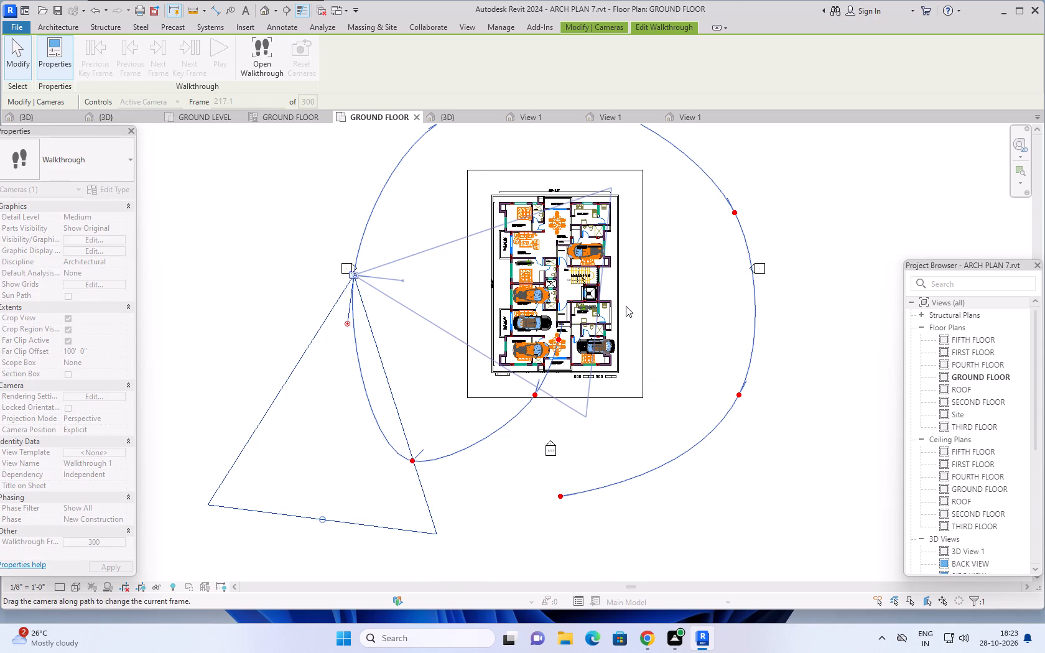
pyautogui.moveTo(626, 306); pyautogui.dragTo(626, 307)
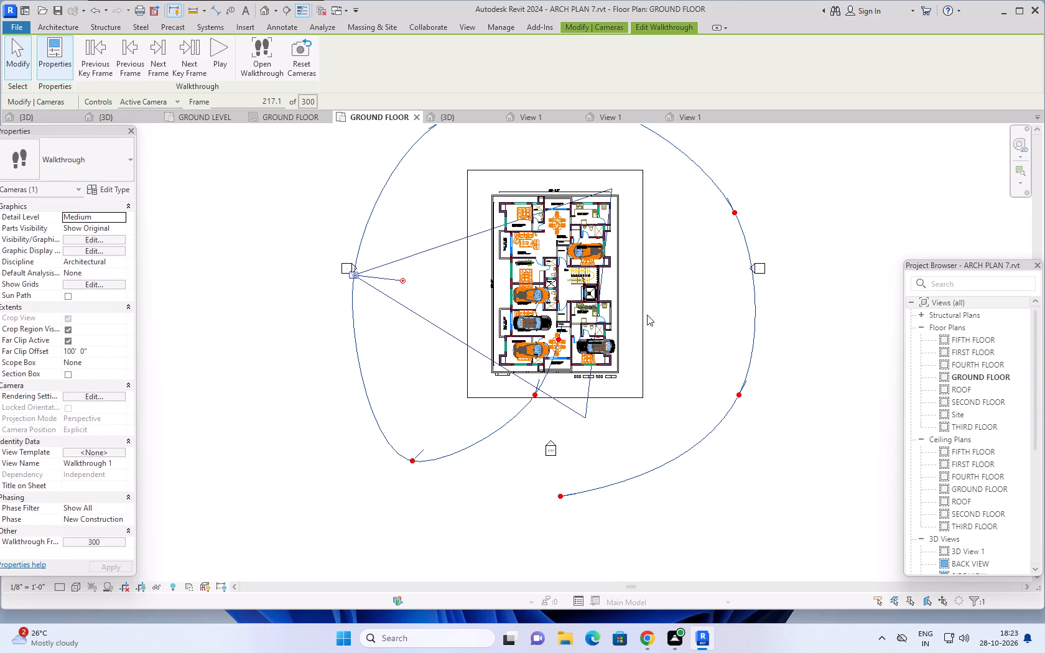
# Move the walkthrough camera to the key frame northwest of the building and aim its view southeast across the plan.
pyautogui.scroll(-2, 649, 315)
pyautogui.moveTo(671, 302); pyautogui.dragTo(560, 450, button='middle')
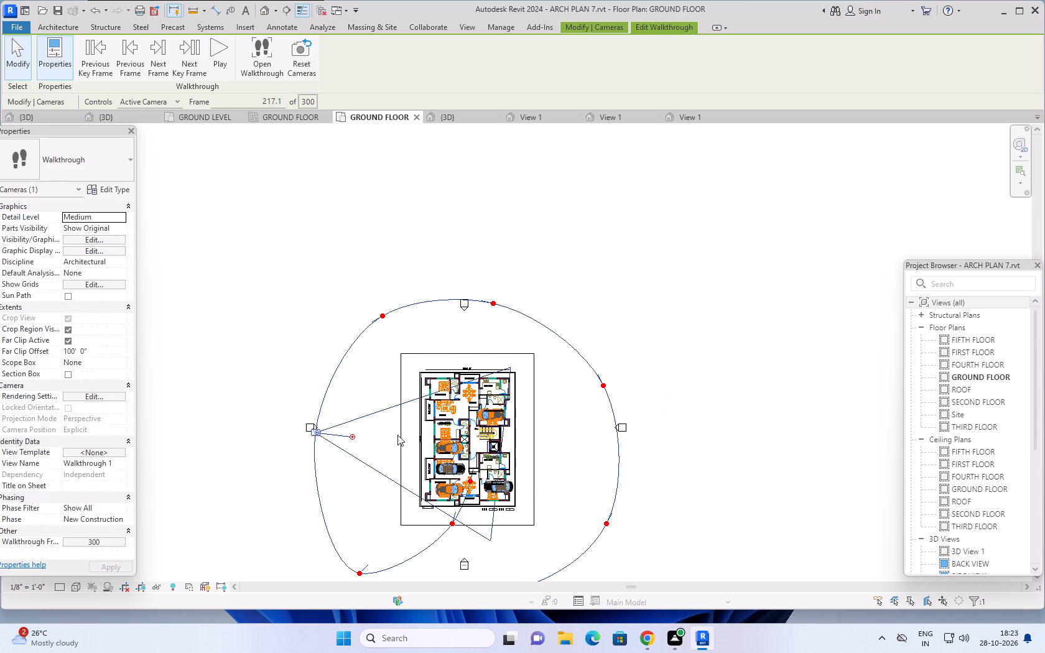
pyautogui.moveTo(318, 432); pyautogui.dragTo(367, 343)
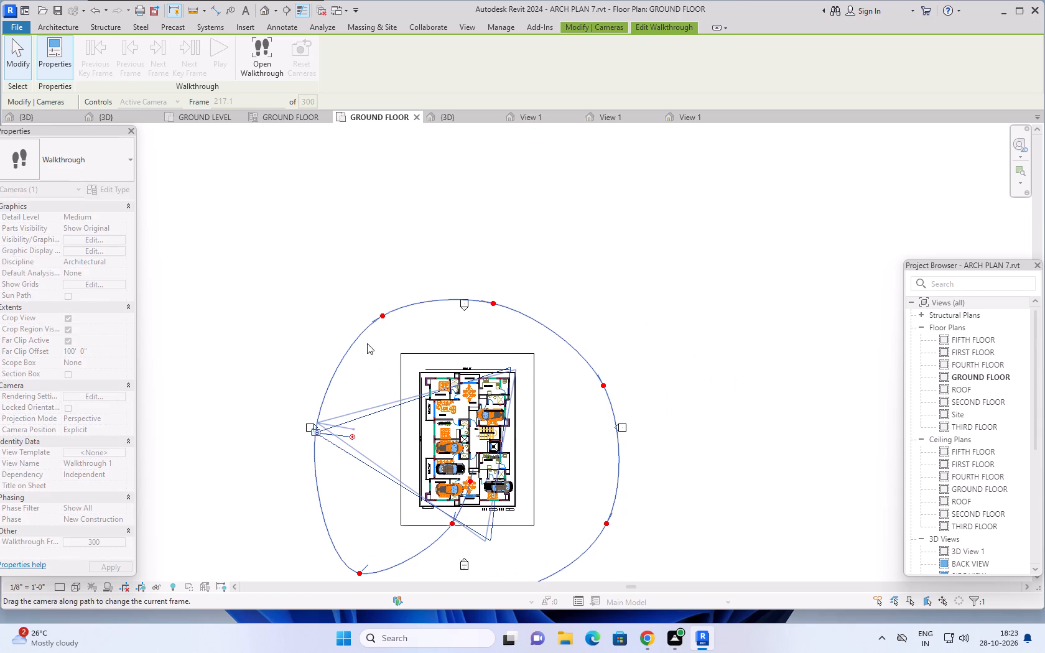
pyautogui.moveTo(367, 343); pyautogui.dragTo(382, 316)
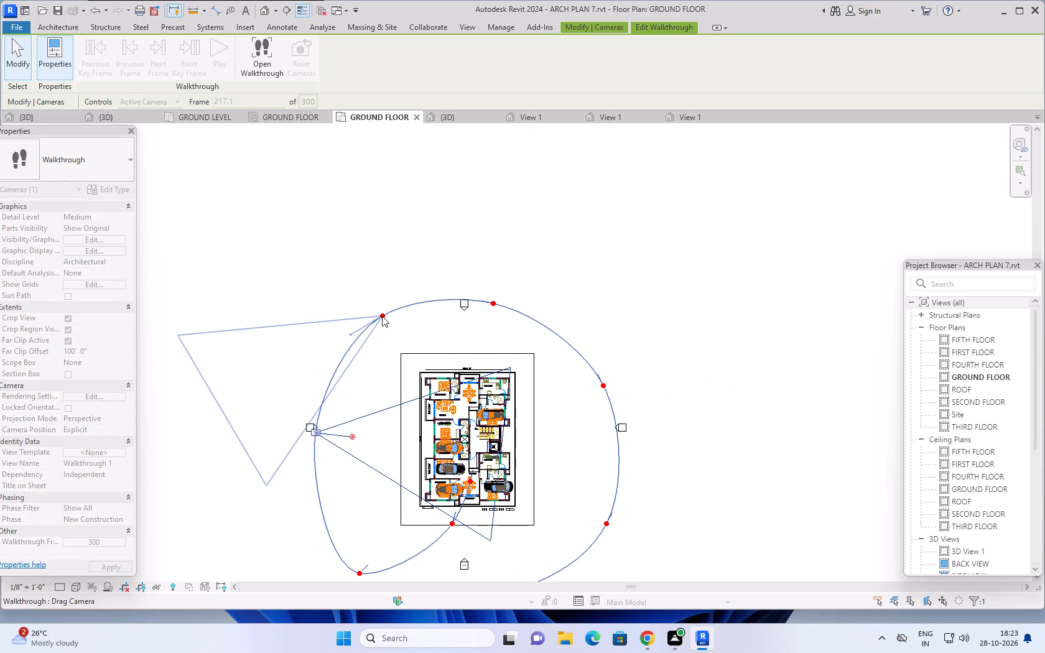
pyautogui.moveTo(350, 333); pyautogui.dragTo(437, 358)
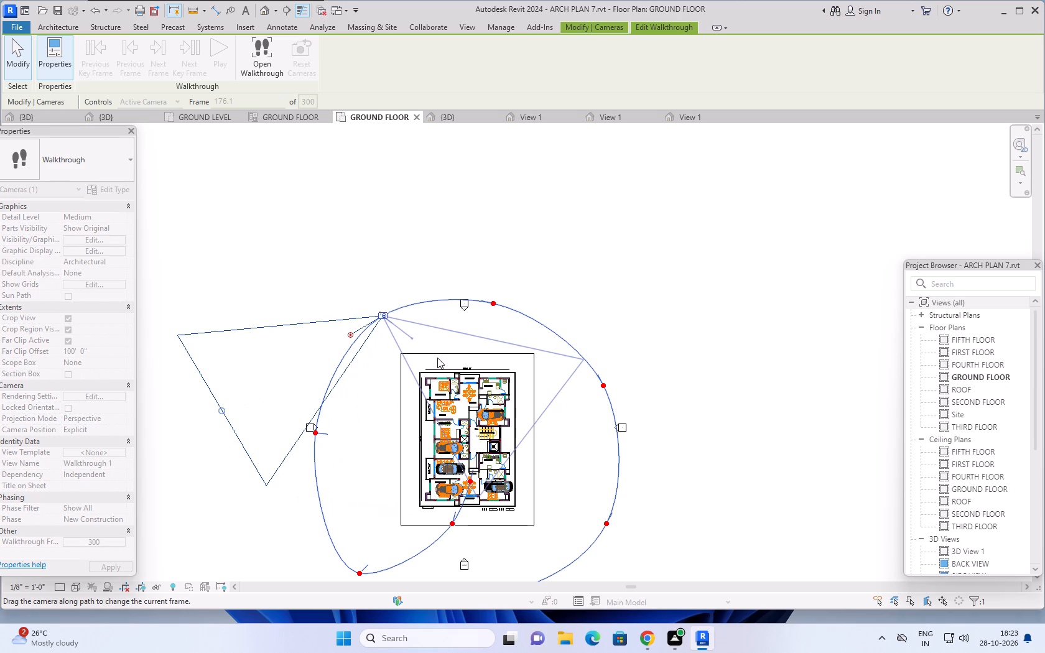
pyautogui.moveTo(437, 358); pyautogui.dragTo(426, 369)
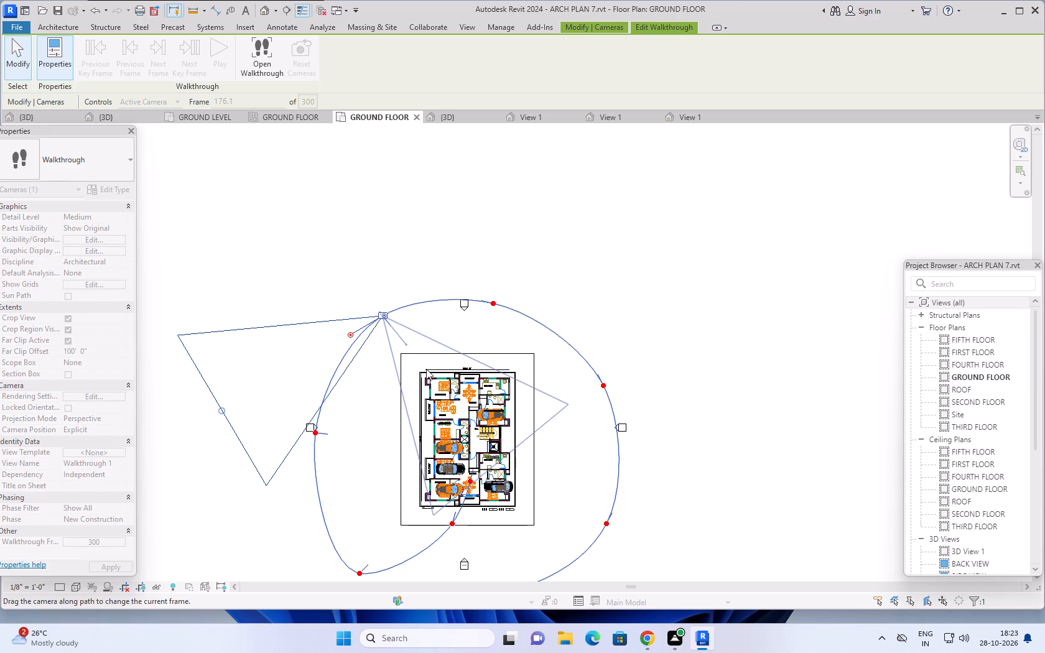
pyautogui.moveTo(426, 369); pyautogui.dragTo(425, 369)
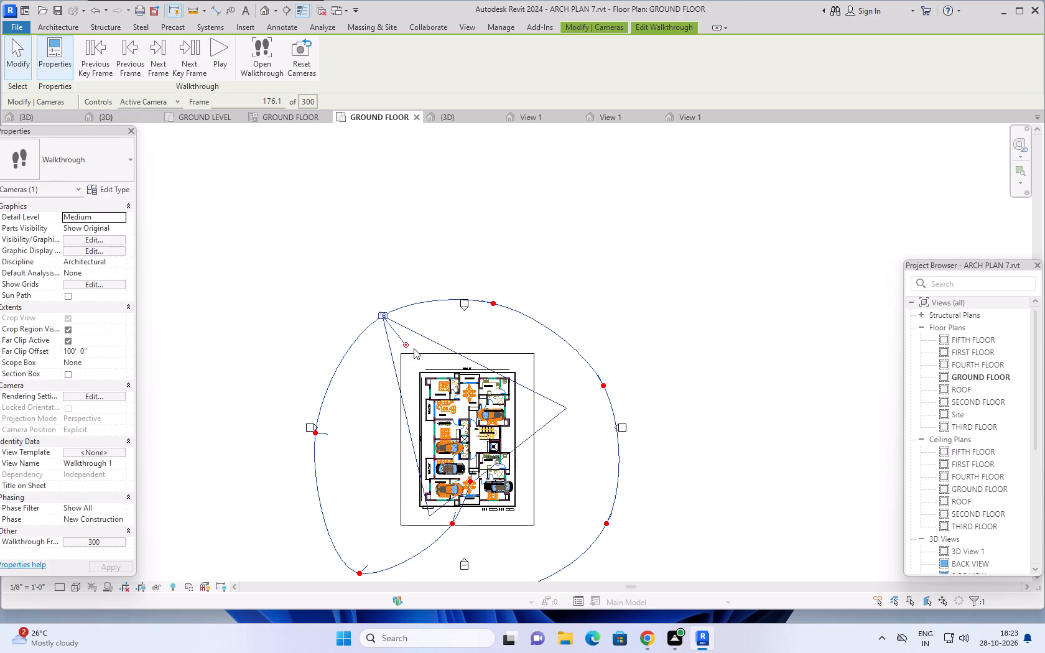
# Move the walkthrough camera to the key frame just east of the north elevation marker and aim its view south at the building.
pyautogui.moveTo(383, 313); pyautogui.dragTo(488, 303)
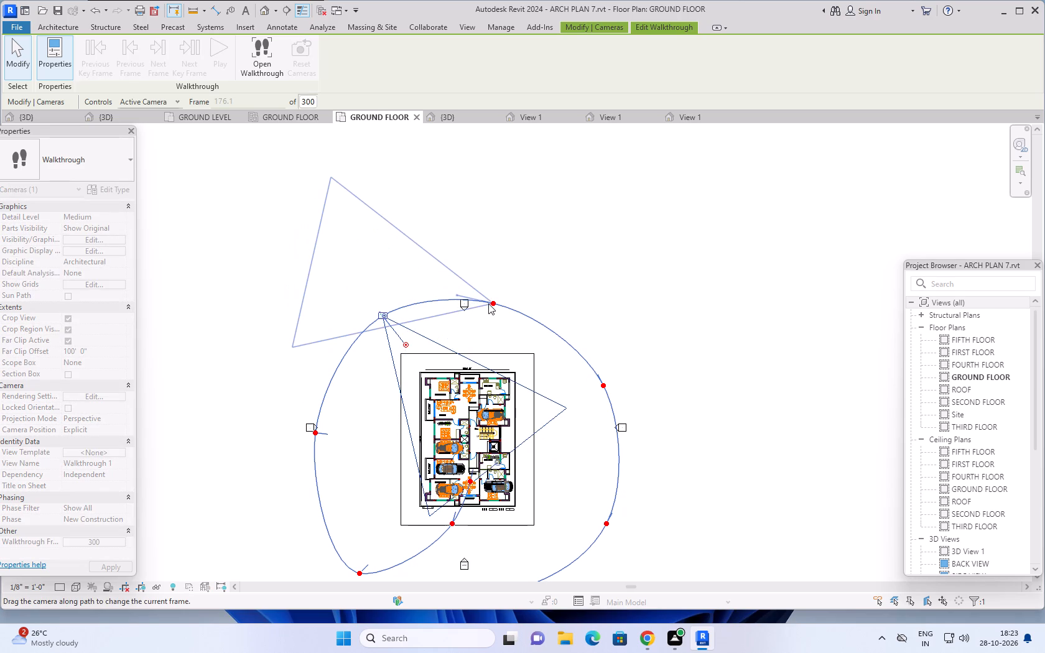
pyautogui.moveTo(488, 303); pyautogui.dragTo(491, 302)
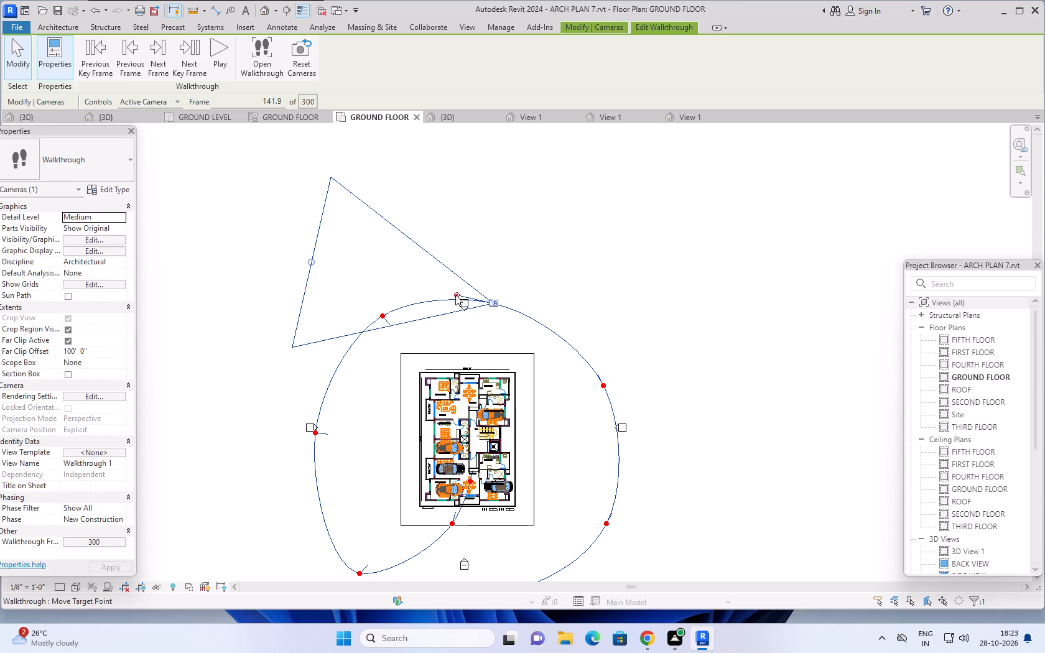
pyautogui.moveTo(455, 295); pyautogui.dragTo(478, 367)
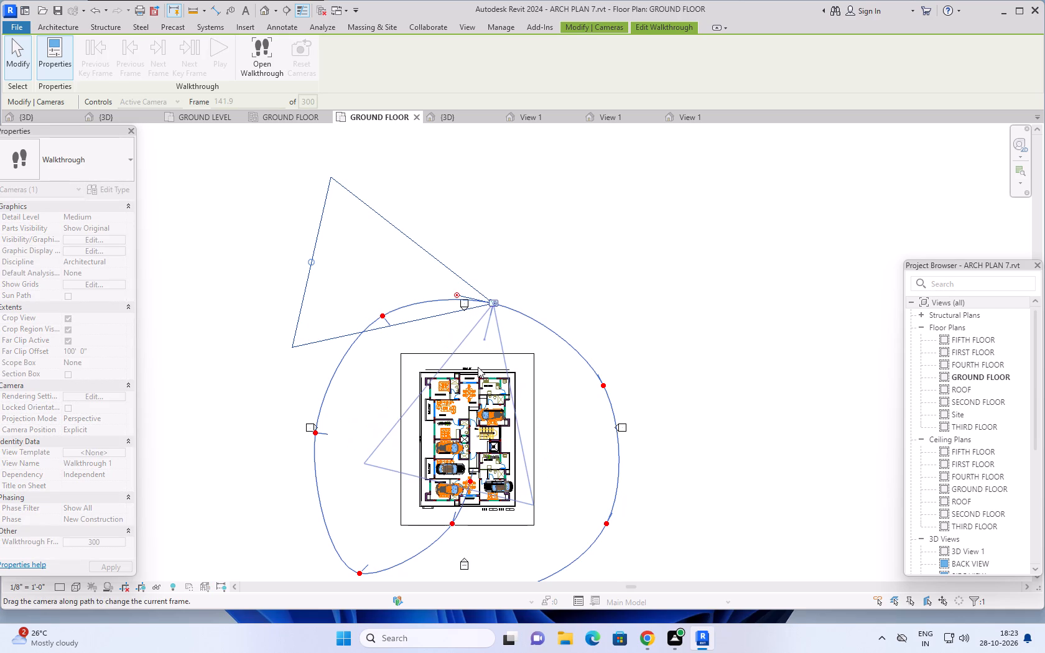
pyautogui.moveTo(478, 367); pyautogui.dragTo(476, 373)
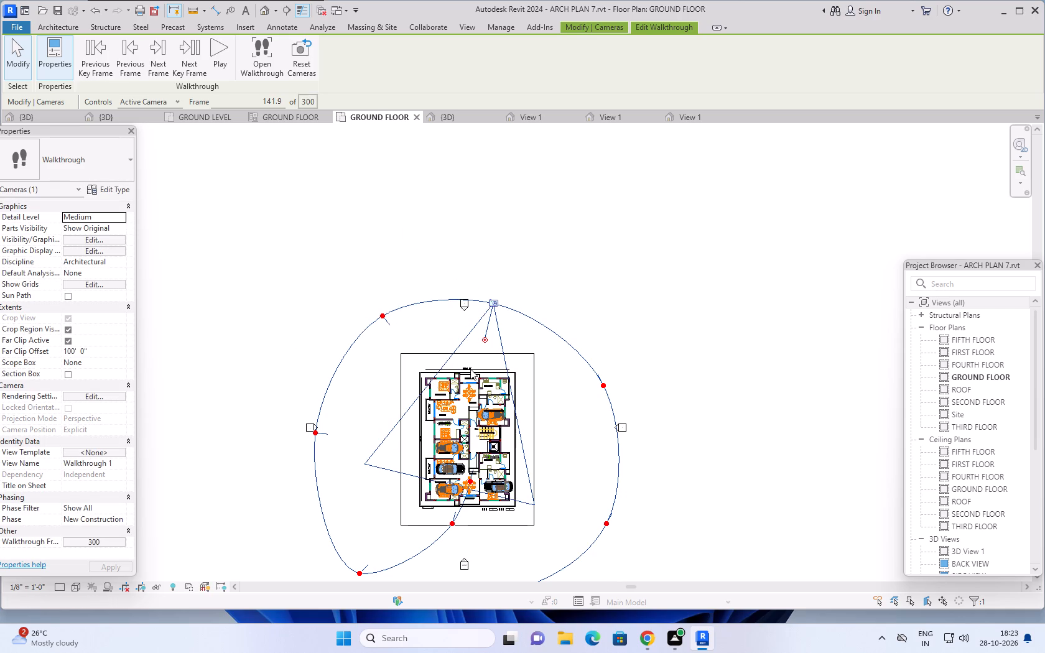
# Move the walkthrough camera to the key frame northeast of the building and aim its view southwest at the building.
pyautogui.moveTo(492, 299); pyautogui.dragTo(600, 387)
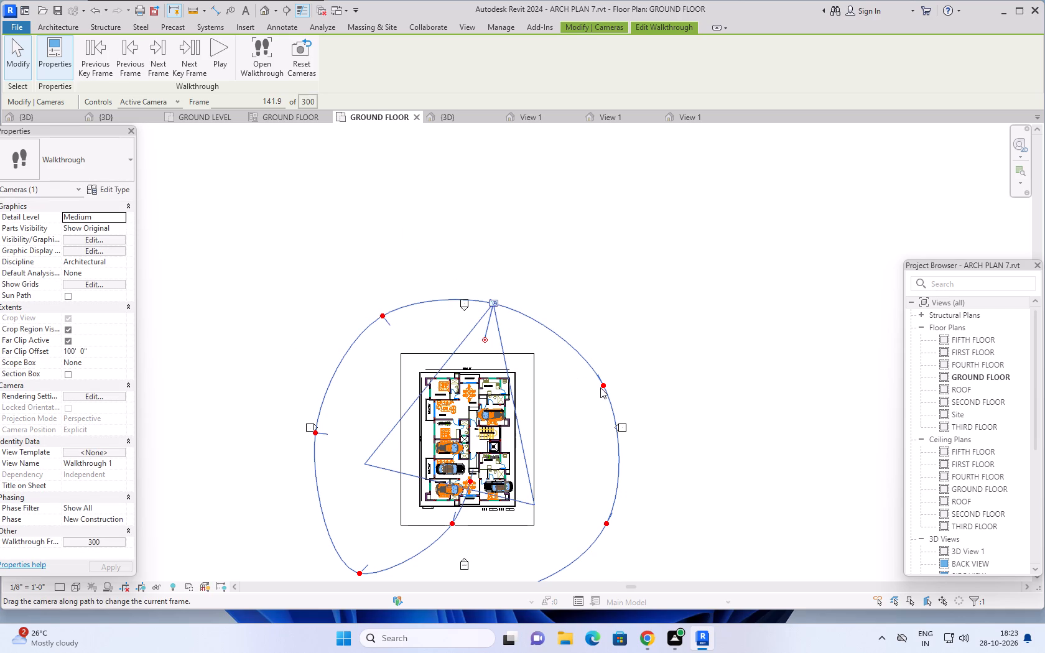
pyautogui.moveTo(600, 387); pyautogui.dragTo(605, 387)
pyautogui.moveTo(585, 348); pyautogui.dragTo(577, 379)
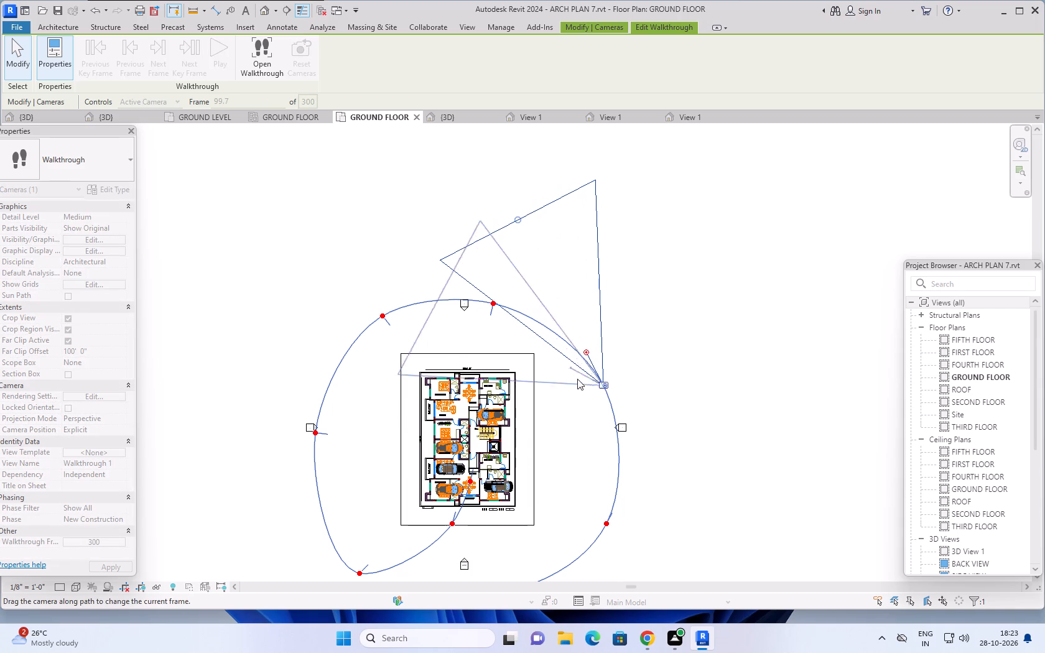
pyautogui.moveTo(577, 379); pyautogui.dragTo(575, 396)
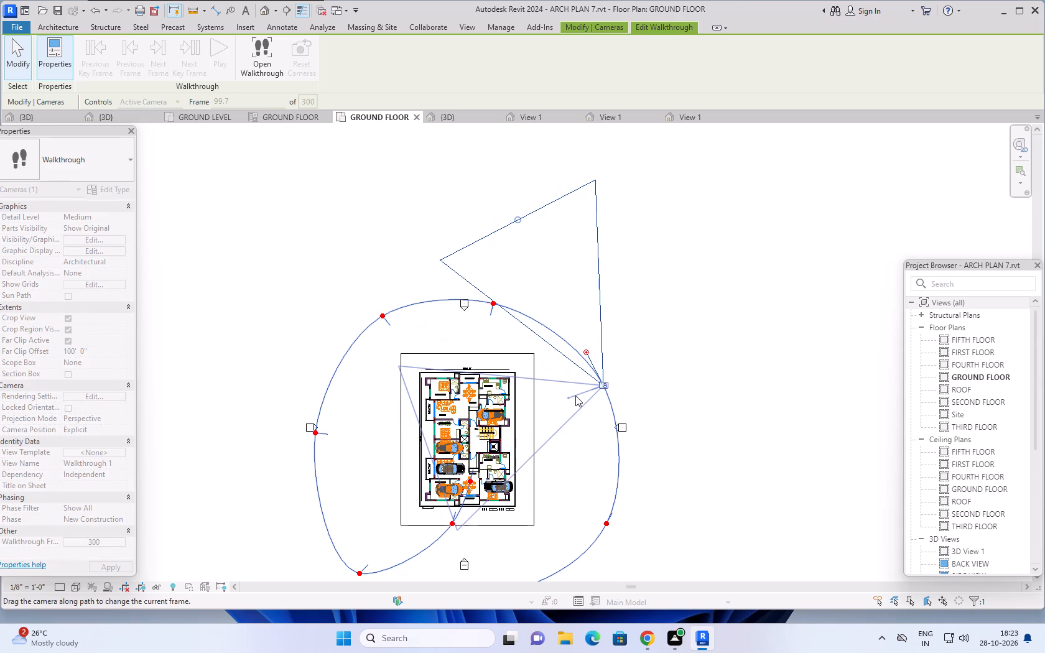
pyautogui.moveTo(575, 396); pyautogui.dragTo(580, 397)
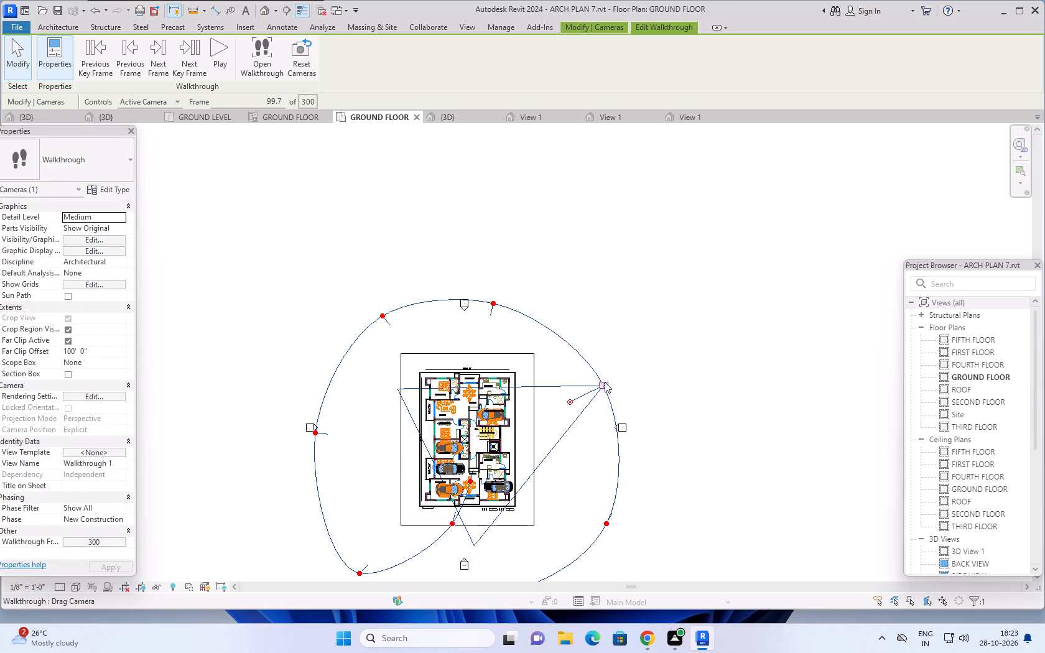
# Move the walkthrough camera to the key frame southeast of the building and aim its view northwest at the building.
pyautogui.moveTo(604, 382); pyautogui.dragTo(605, 518)
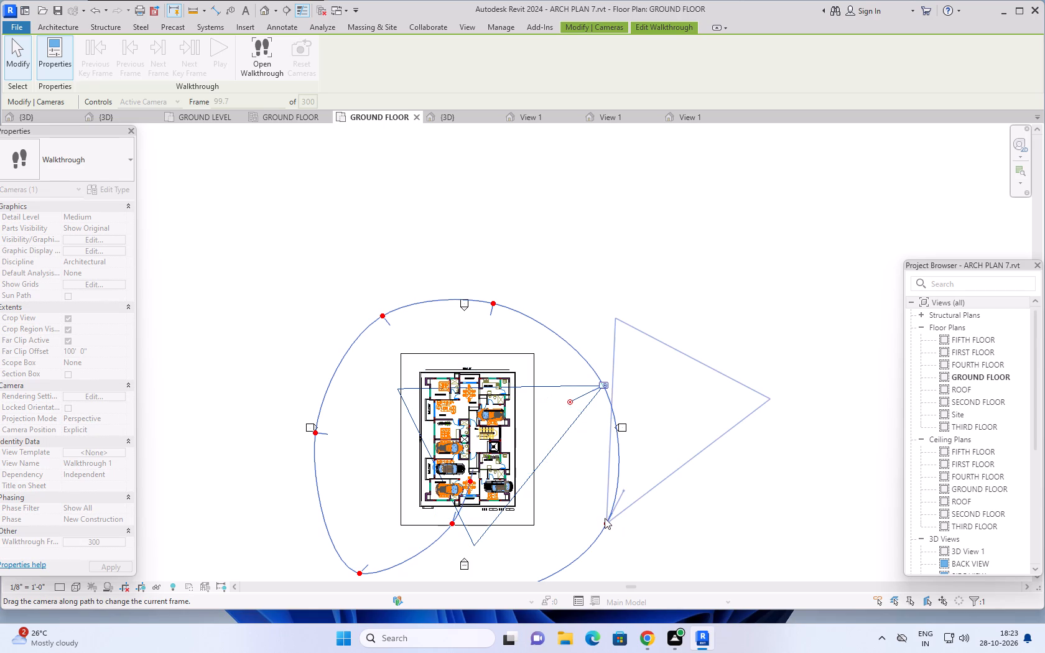
pyautogui.moveTo(605, 518); pyautogui.dragTo(605, 522)
pyautogui.moveTo(625, 489); pyautogui.dragTo(573, 505)
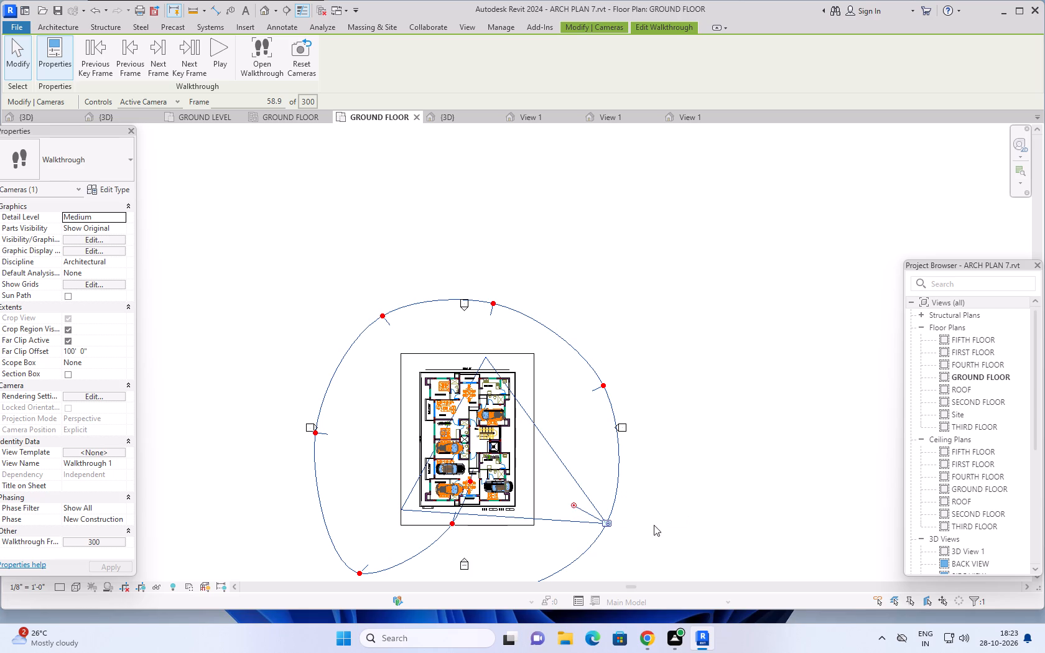
# Move the walkthrough camera to the path's starting key frame south of the building, at frame 1, and aim its view straight north.
pyautogui.scroll(-2, 659, 510)
pyautogui.moveTo(662, 508); pyautogui.dragTo(656, 433, button='middle')
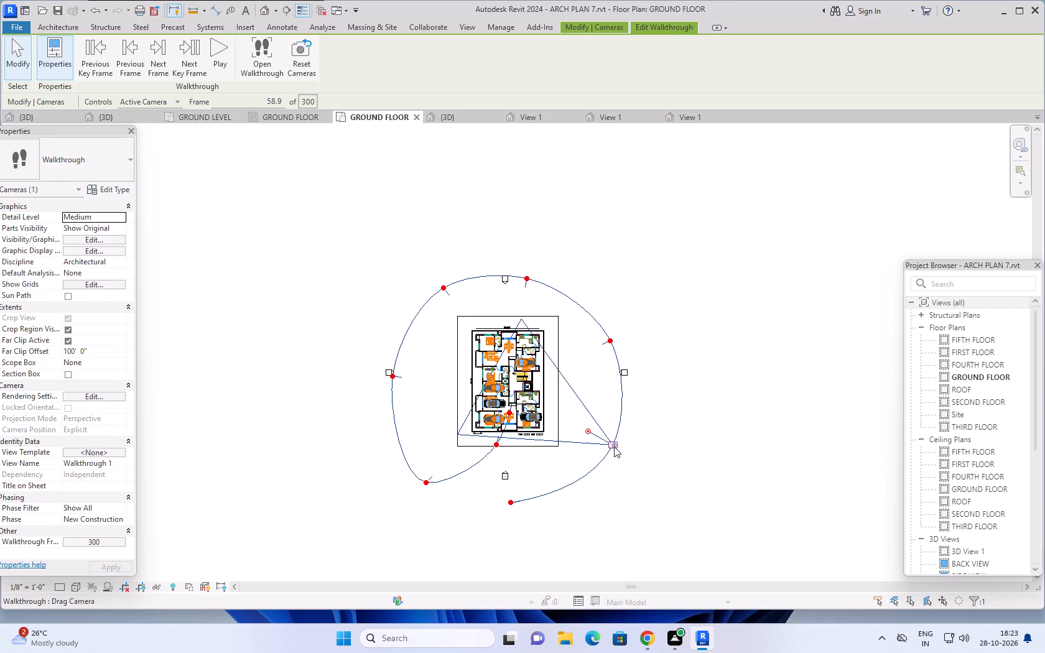
pyautogui.moveTo(613, 444); pyautogui.dragTo(511, 506)
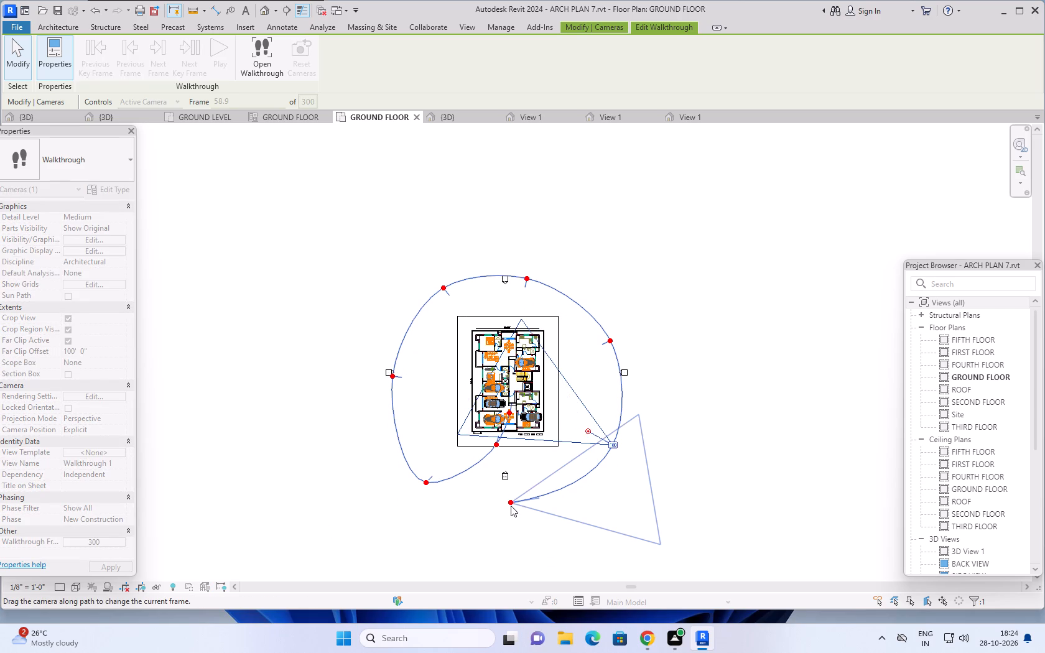
pyautogui.moveTo(511, 506); pyautogui.dragTo(508, 502)
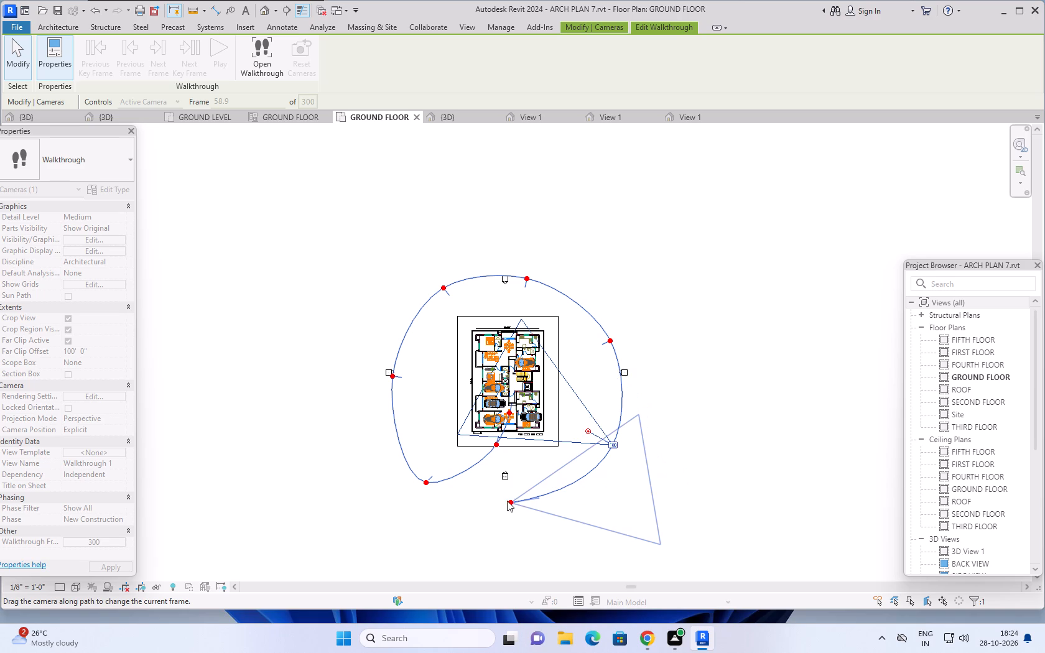
pyautogui.click(509, 501)
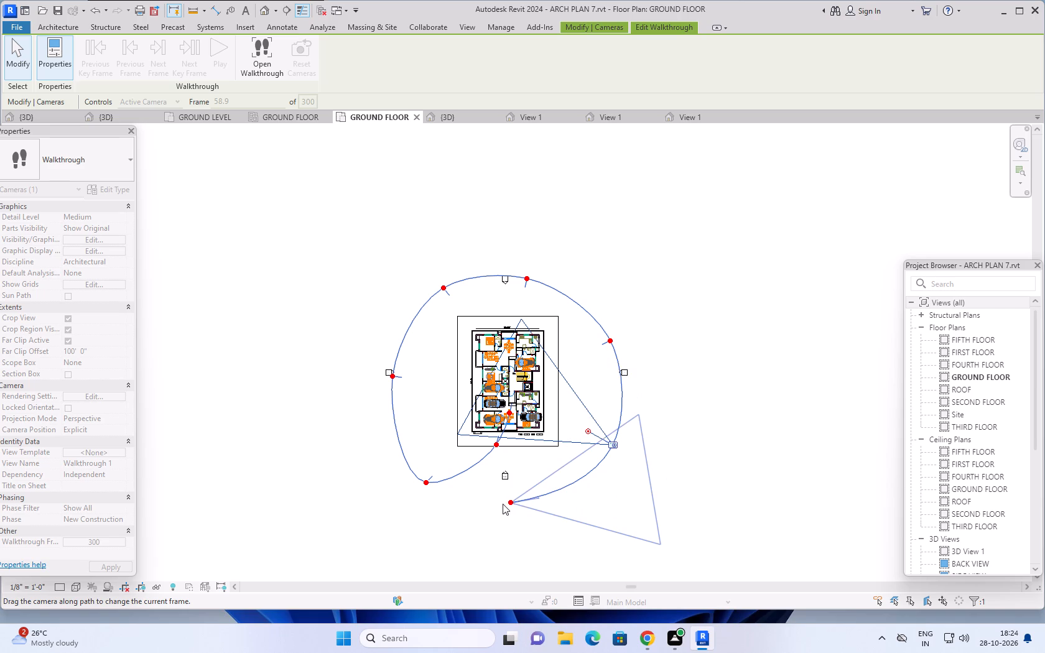
pyautogui.click(511, 501)
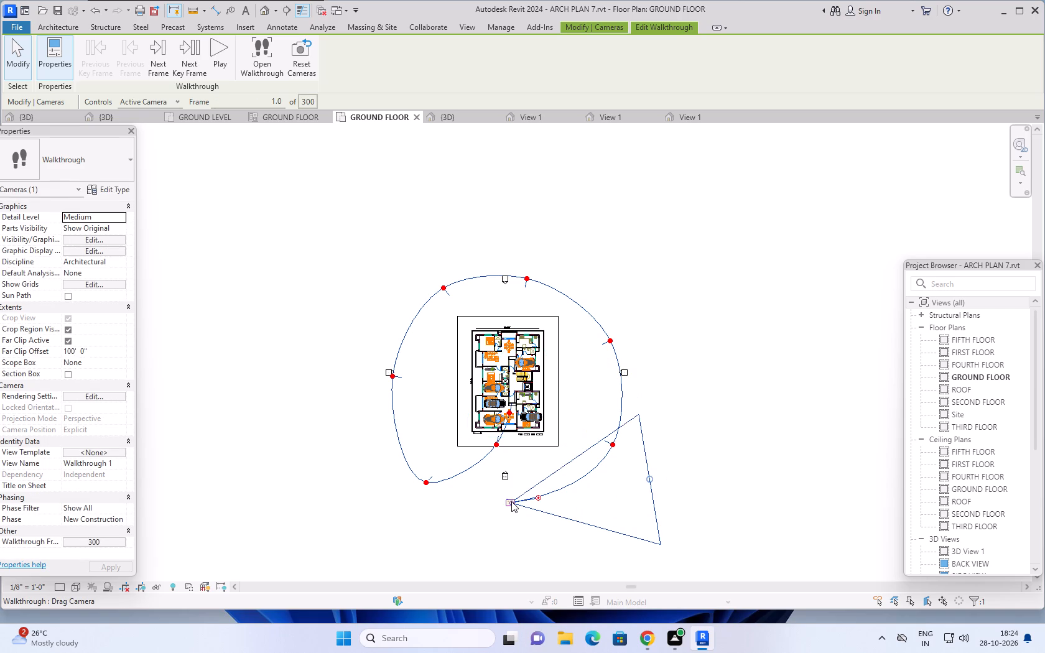
pyautogui.moveTo(538, 498); pyautogui.dragTo(514, 471)
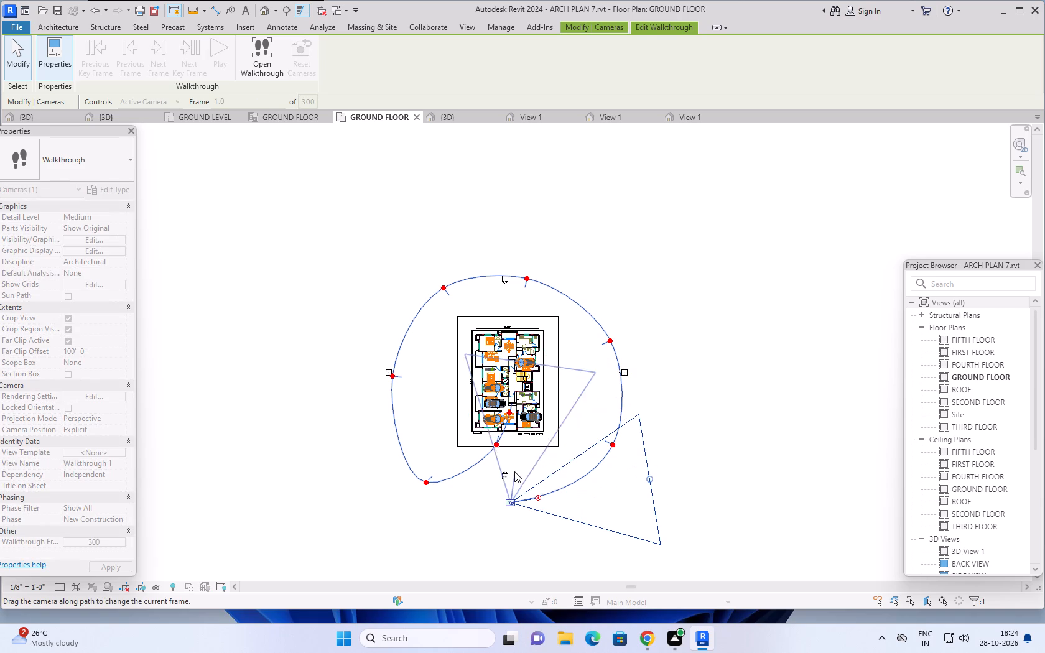
pyautogui.moveTo(514, 471); pyautogui.dragTo(511, 470)
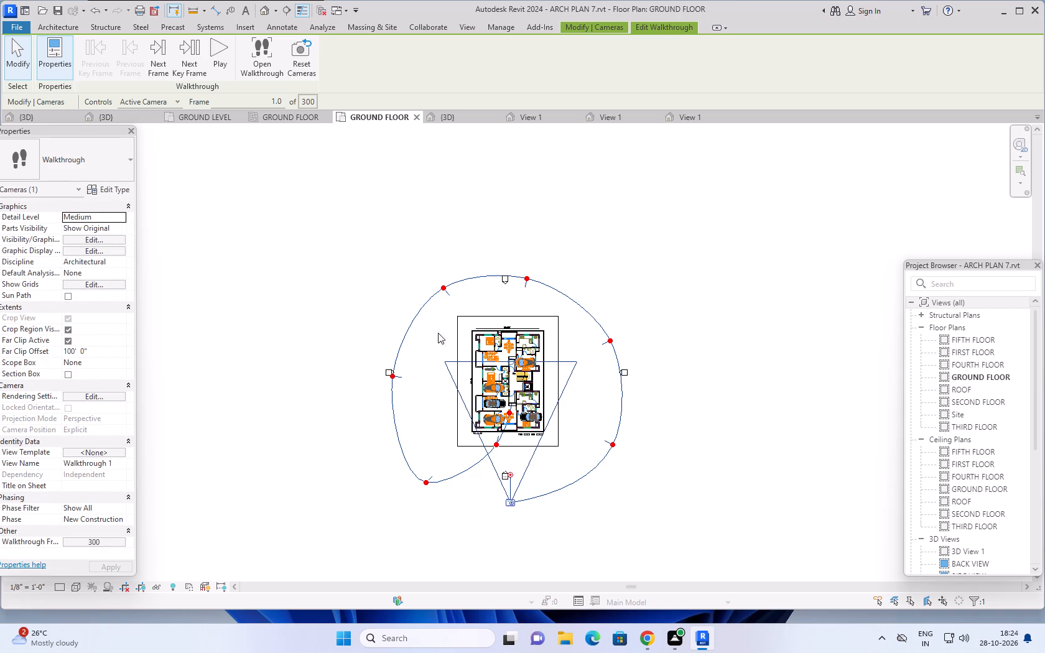
# Play the walkthrough from frame 1 in the ground floor plan to check the camera's movement along the path.
pyautogui.click(221, 52)
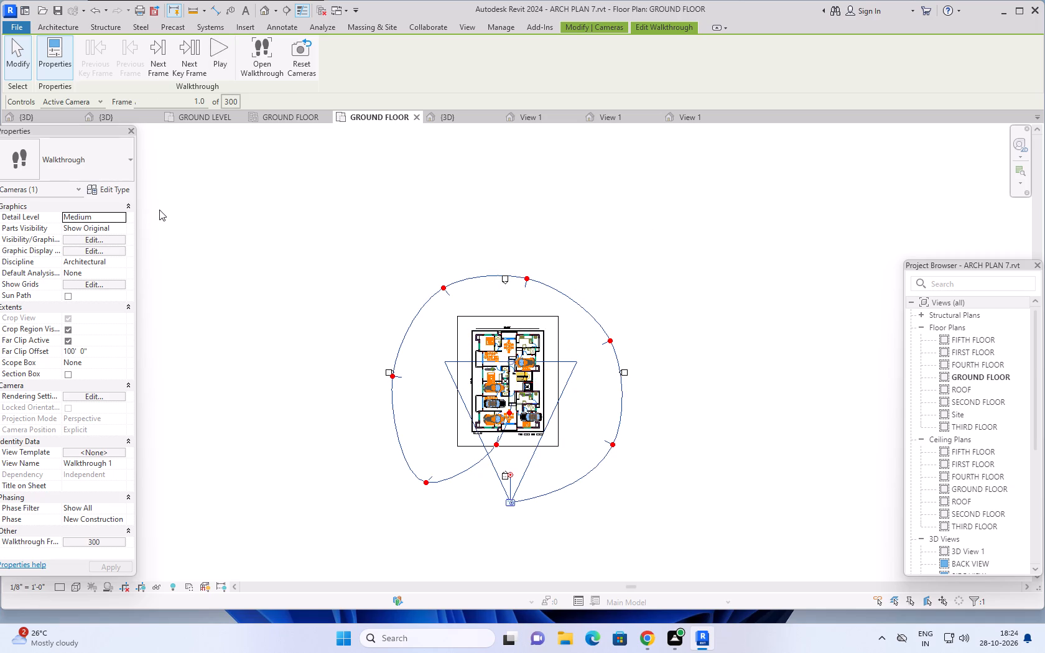
pyautogui.click(220, 56)
# Open the walkthrough's camera view at frame 1 and extend the crop region's top edge upward to take in the upper floors.
pyautogui.click(258, 62)
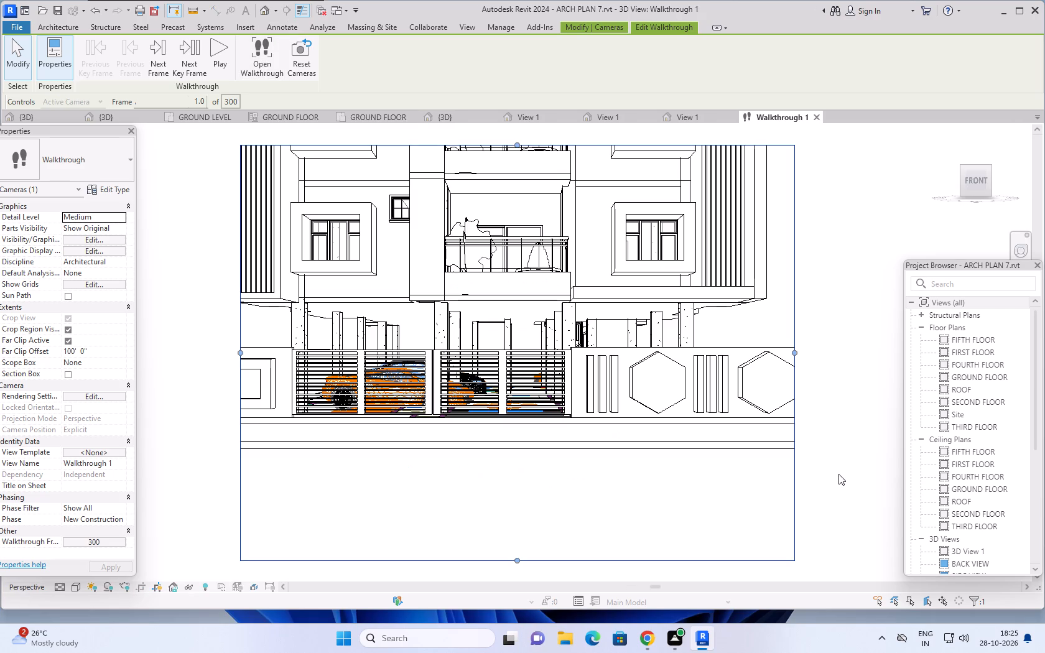
pyautogui.scroll(-3, 618, 380)
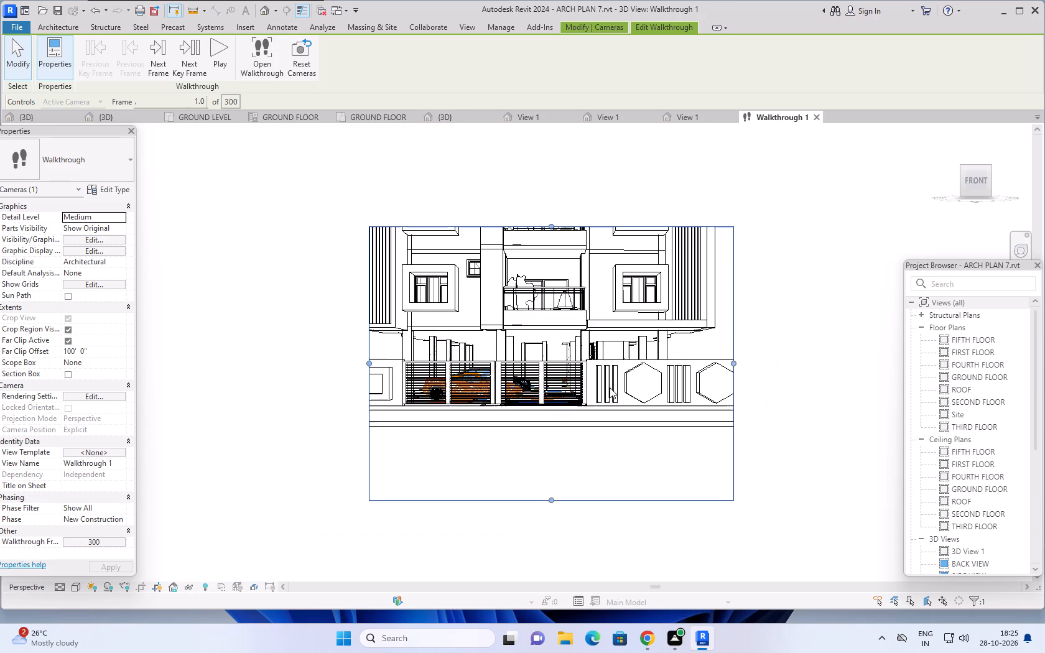
pyautogui.scroll(-2, 610, 387)
pyautogui.moveTo(761, 346); pyautogui.dragTo(760, 440, button='middle')
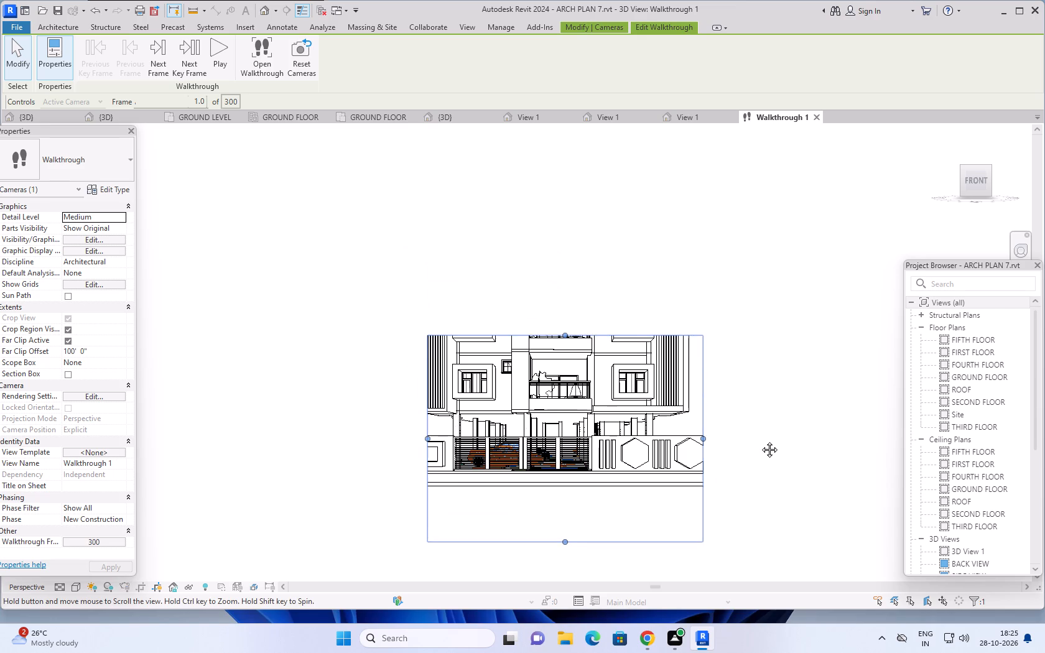
pyautogui.moveTo(760, 440); pyautogui.dragTo(759, 444, button='middle')
pyautogui.moveTo(564, 363); pyautogui.dragTo(560, 351)
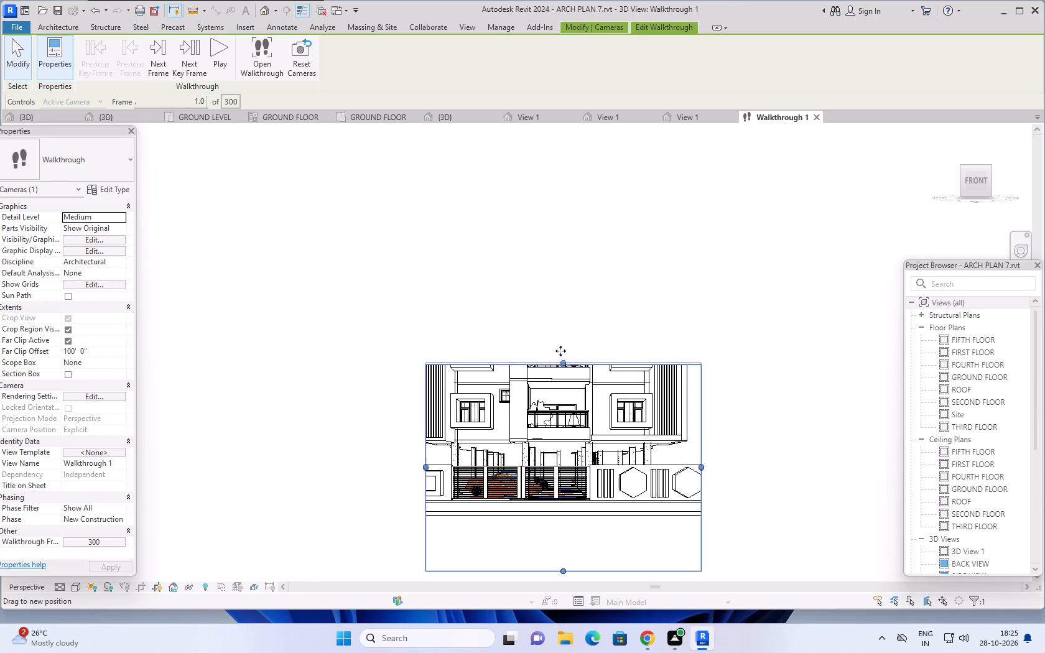
pyautogui.moveTo(560, 351); pyautogui.dragTo(576, 201)
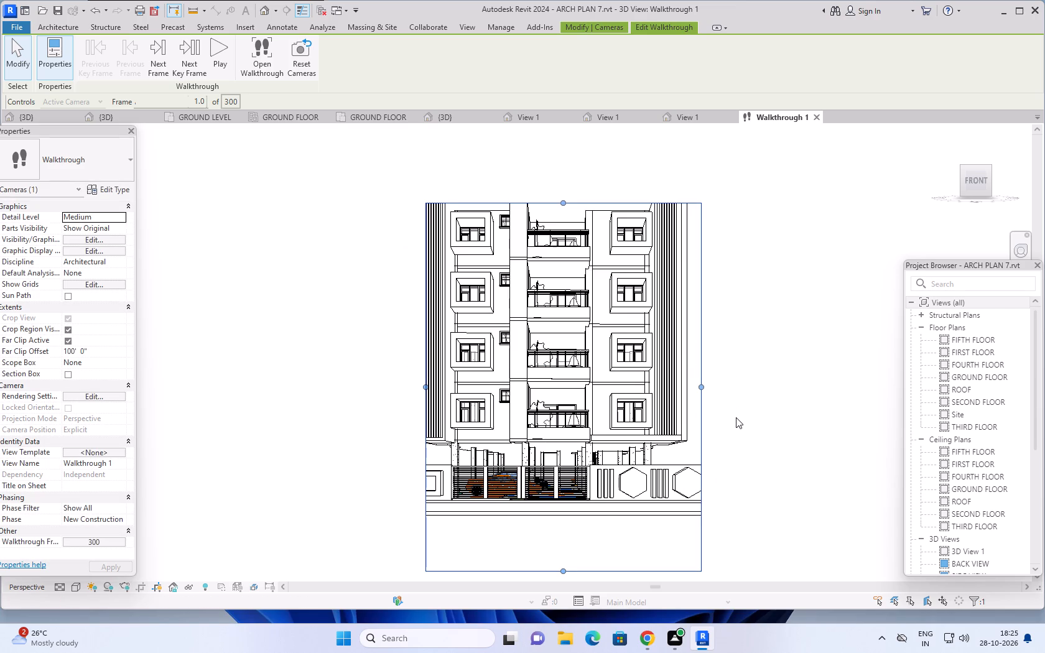
# Widen the crop region on both sides and raise its top edge to include the roof pergola and the full boundary wall.
pyautogui.scroll(-2, 736, 421)
pyautogui.moveTo(736, 416); pyautogui.dragTo(629, 403, button='middle')
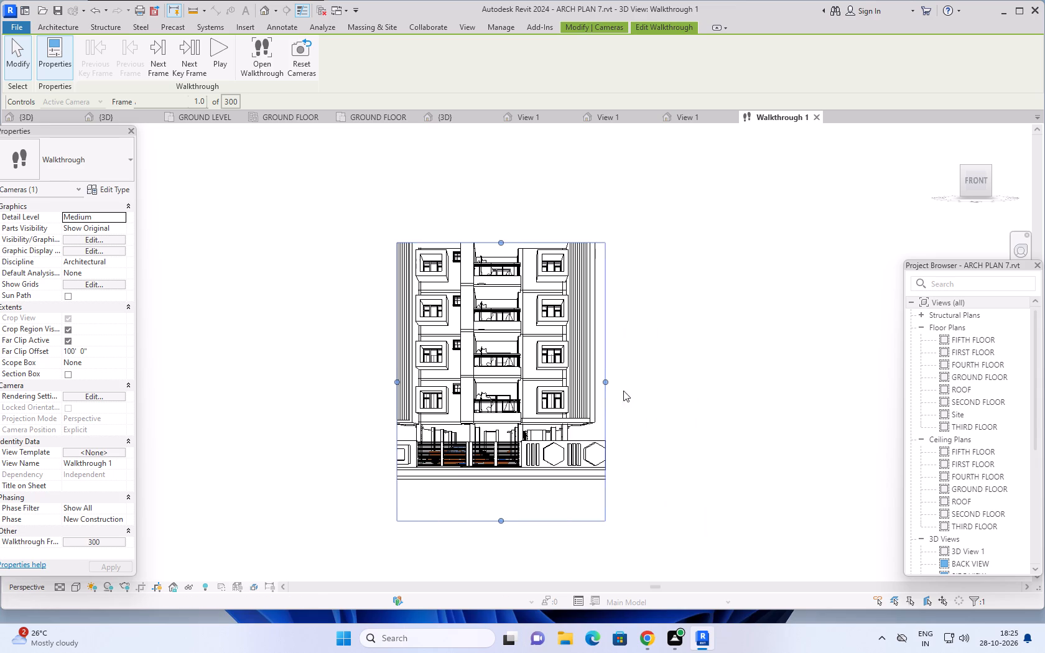
pyautogui.moveTo(608, 381); pyautogui.dragTo(674, 393)
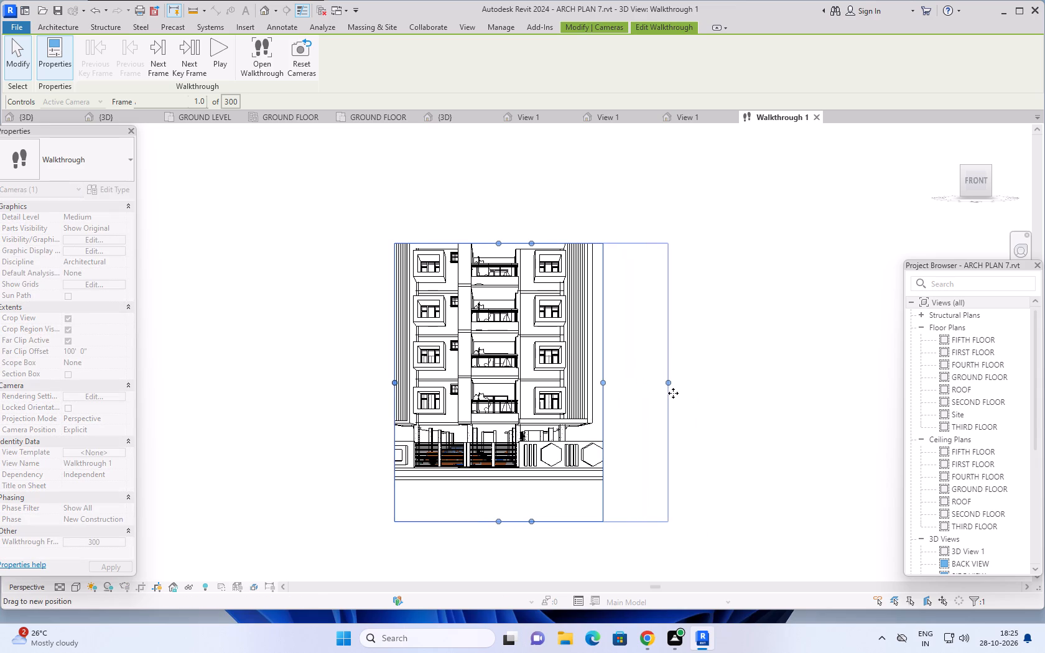
pyautogui.moveTo(532, 240); pyautogui.dragTo(537, 195)
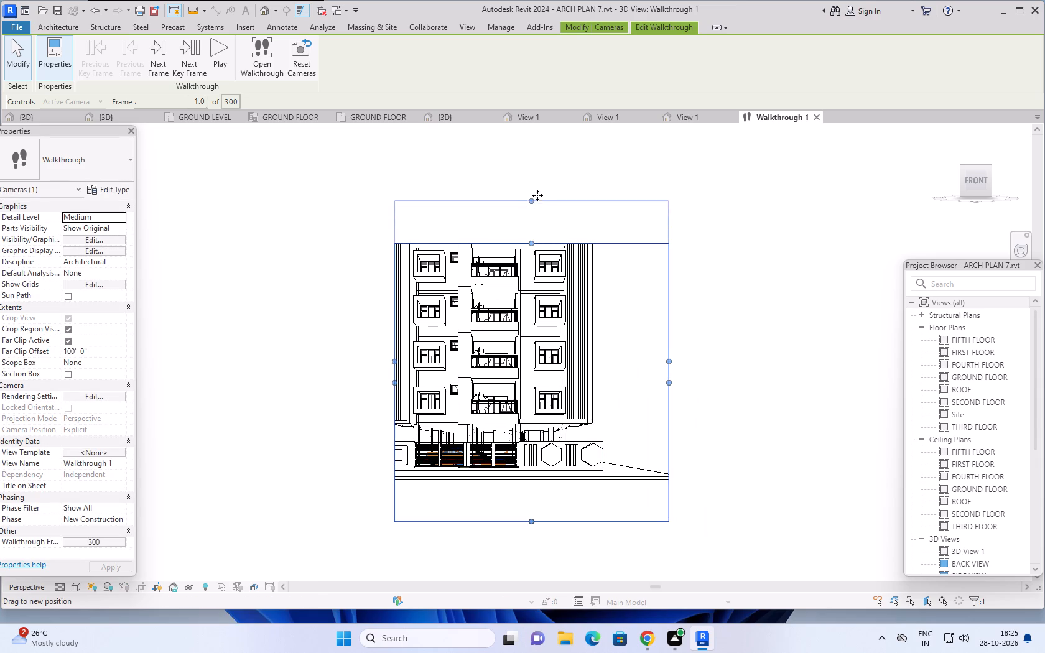
pyautogui.moveTo(537, 195); pyautogui.dragTo(539, 188)
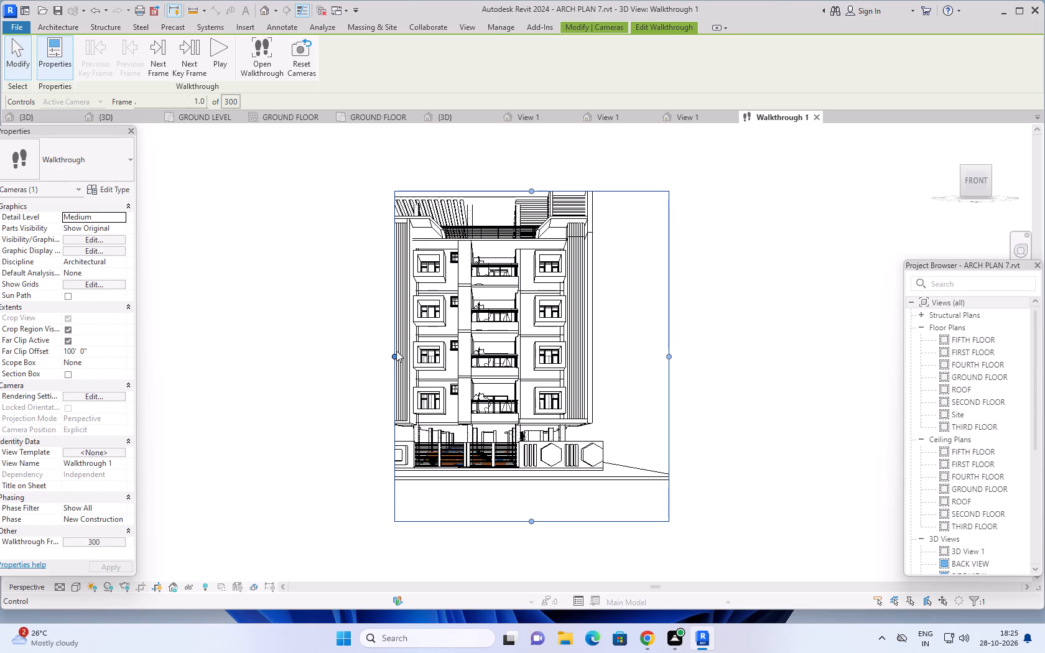
pyautogui.moveTo(394, 356); pyautogui.dragTo(368, 354)
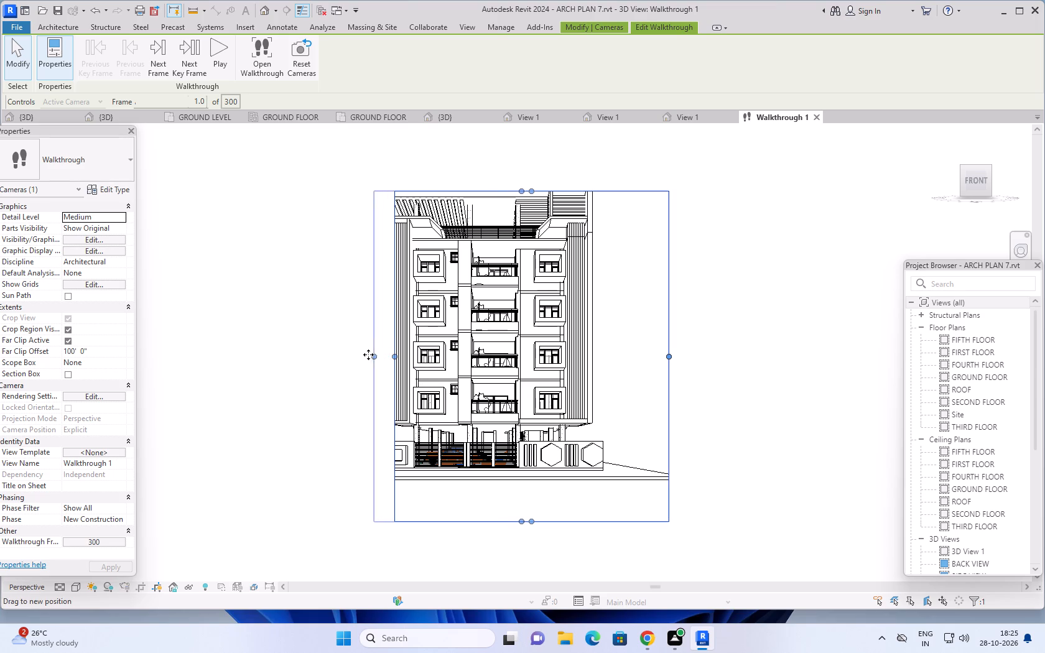
pyautogui.moveTo(368, 354); pyautogui.dragTo(344, 352)
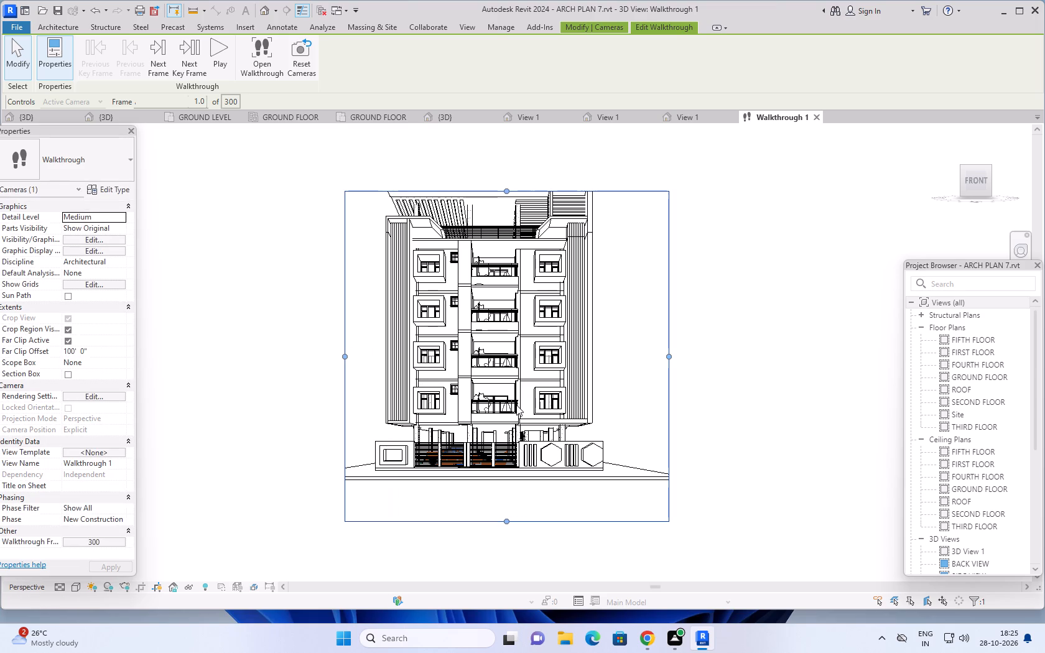
# Extend the crop region's left edge farther out and its top edge above the roof, leaving clear space around the facade.
pyautogui.moveTo(723, 399); pyautogui.dragTo(774, 417, button='middle')
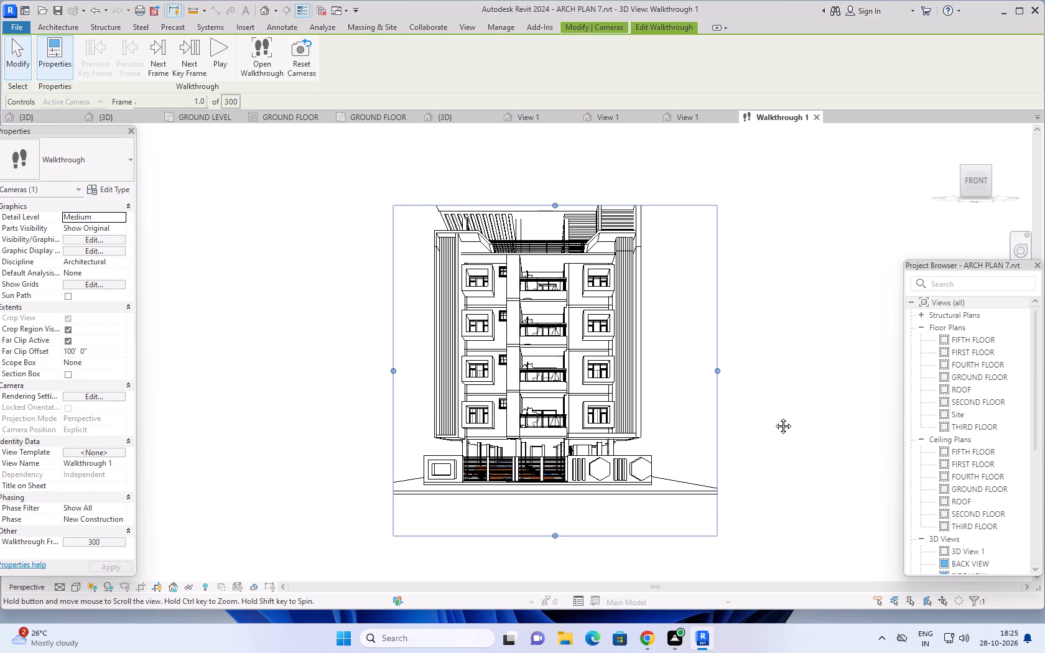
pyautogui.moveTo(774, 417); pyautogui.dragTo(775, 418, button='middle')
pyautogui.moveTo(395, 373); pyautogui.dragTo(391, 374)
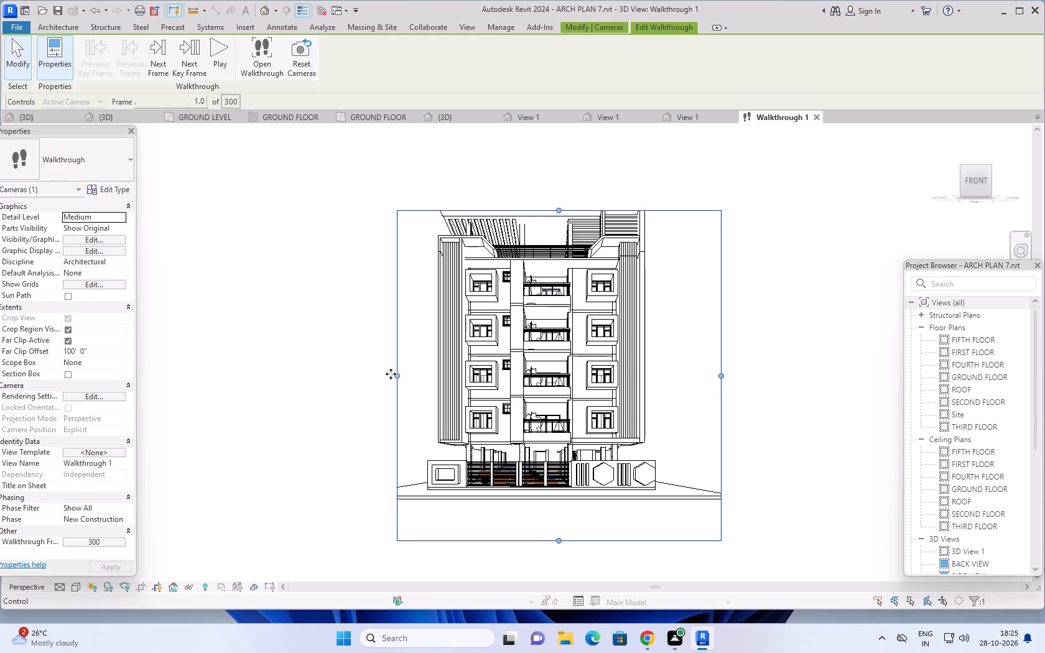
pyautogui.moveTo(391, 374); pyautogui.dragTo(371, 374)
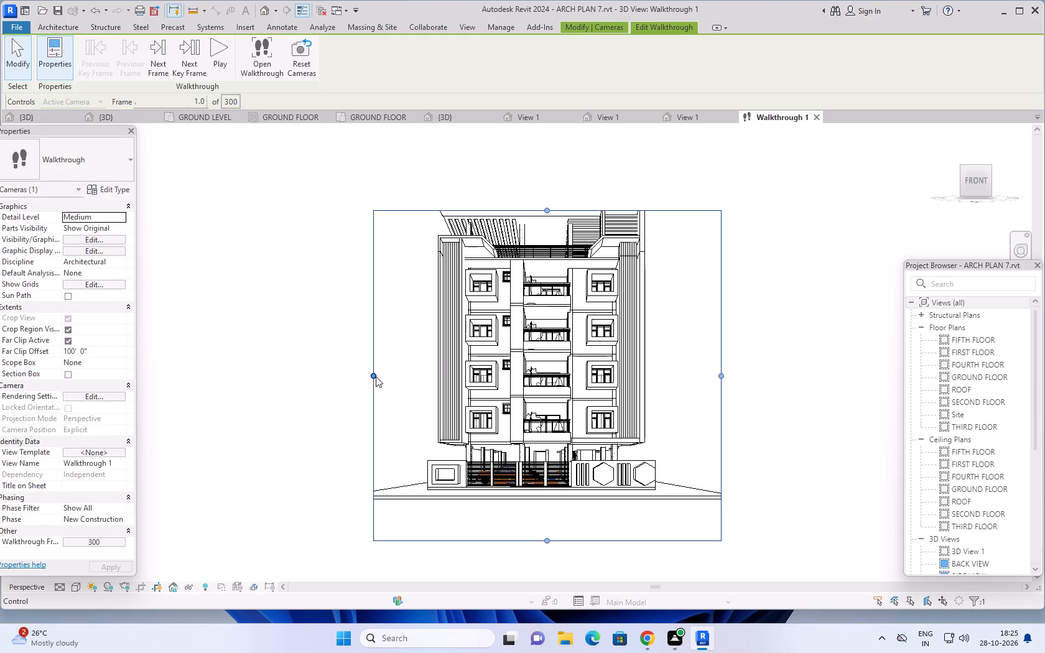
pyautogui.moveTo(375, 376); pyautogui.dragTo(361, 375)
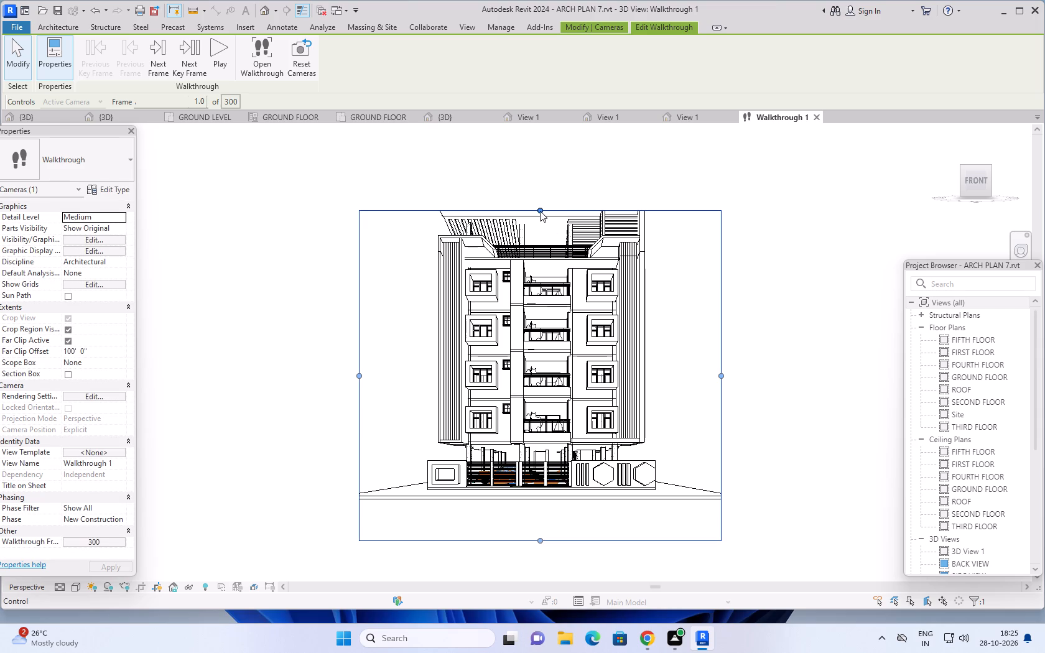
pyautogui.moveTo(540, 210); pyautogui.dragTo(542, 180)
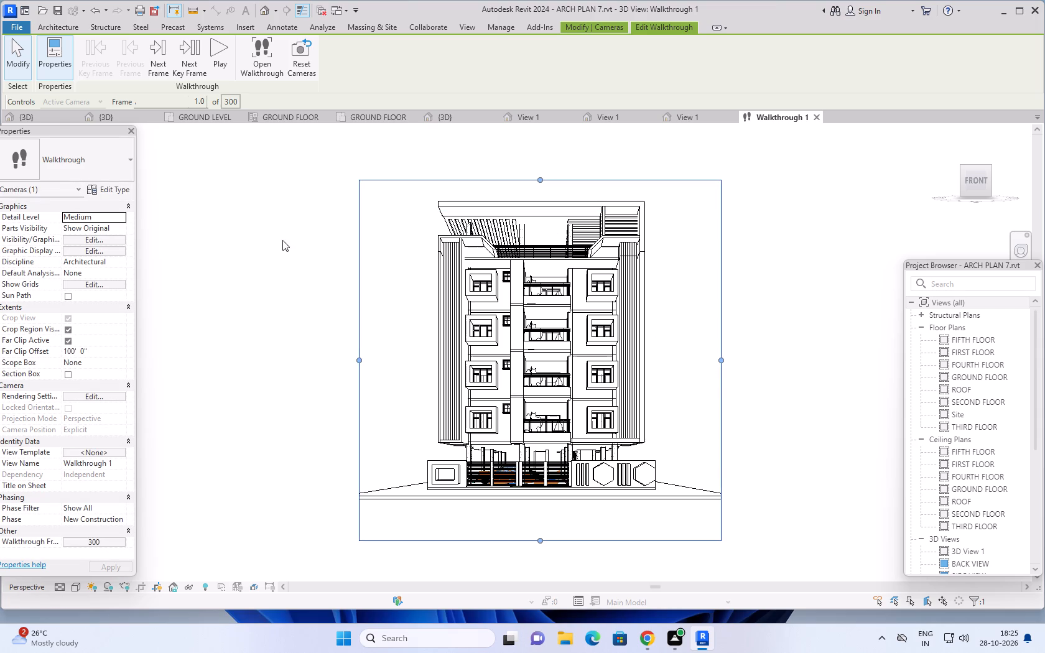
# Play the walkthrough from frame 1 in its camera view to check how the building is framed along the path.
pyautogui.click(216, 49)
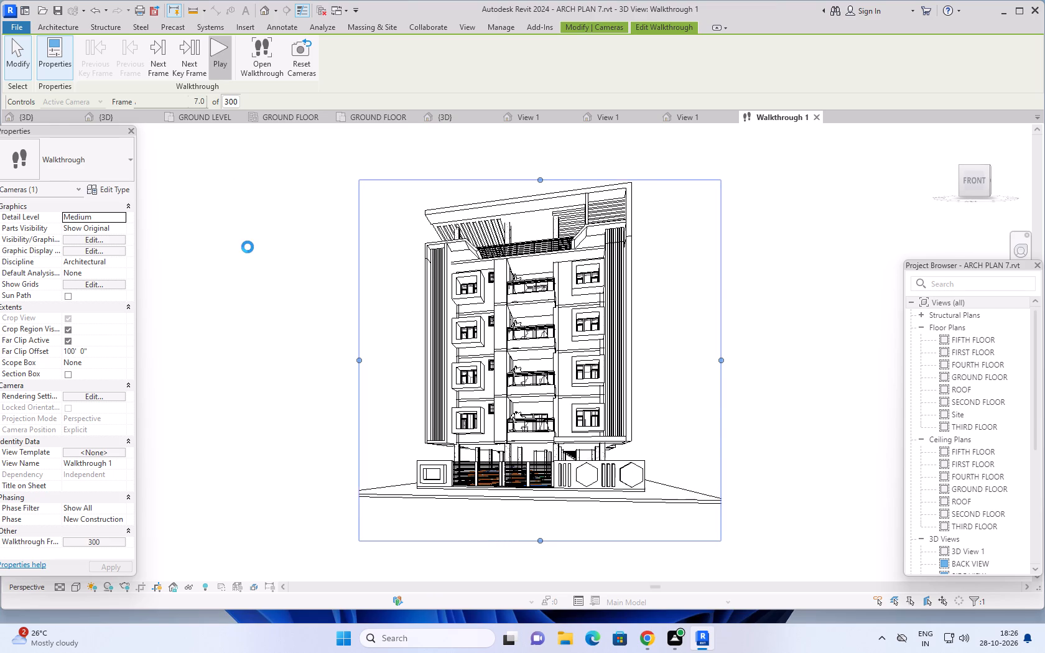
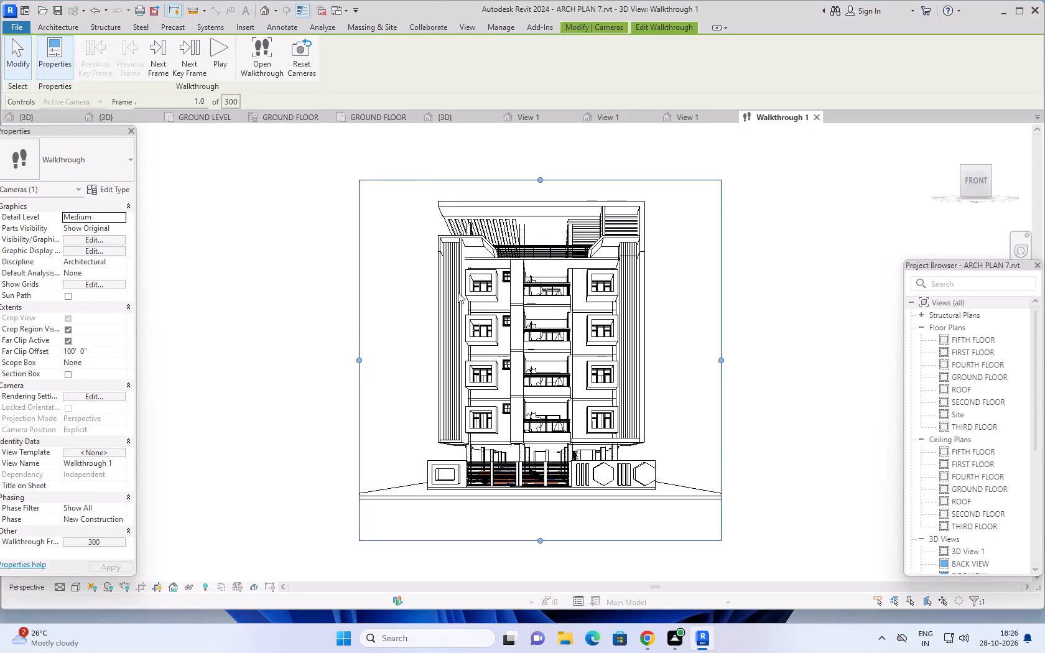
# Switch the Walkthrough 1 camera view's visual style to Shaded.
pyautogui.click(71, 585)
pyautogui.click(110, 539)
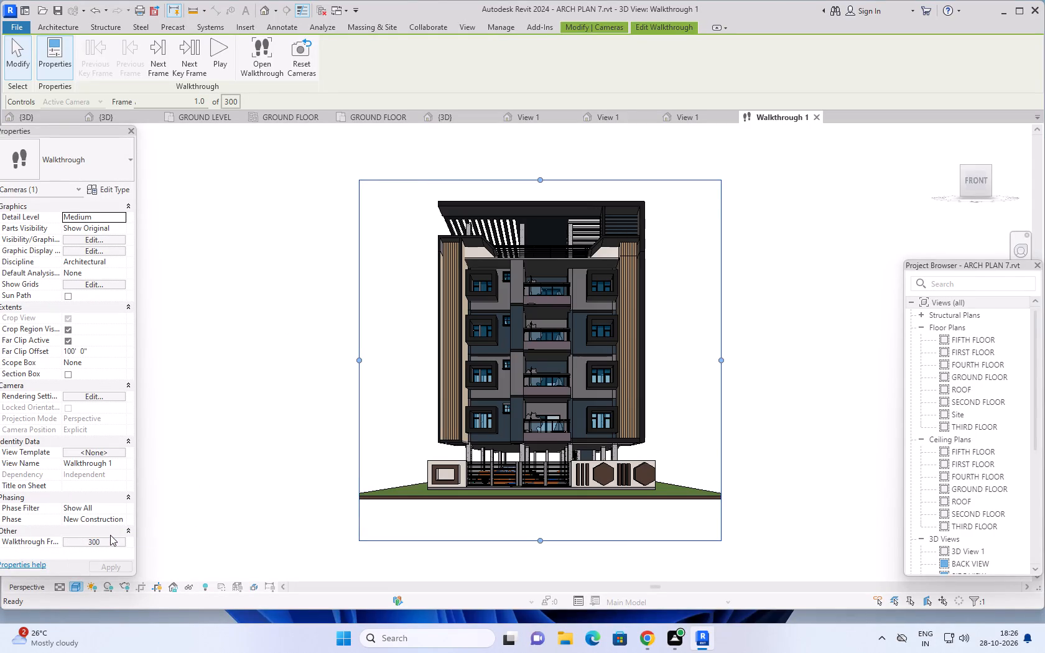
# Set the Walkthrough 1 camera view's visual style to Realistic so the building displays its material textures.
pyautogui.click(74, 586)
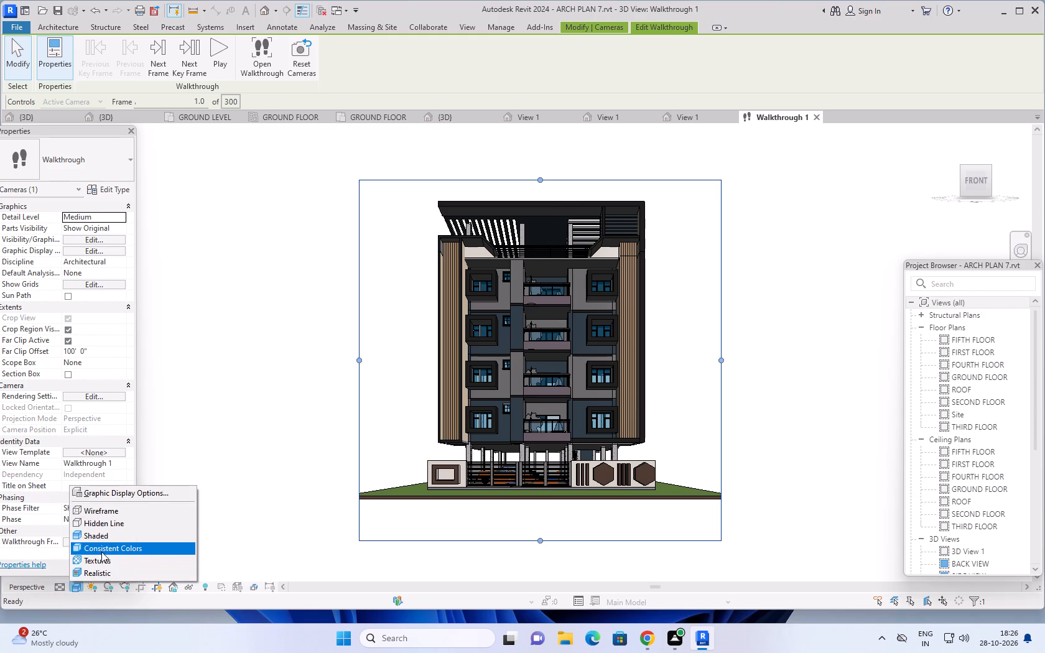
pyautogui.click(95, 569)
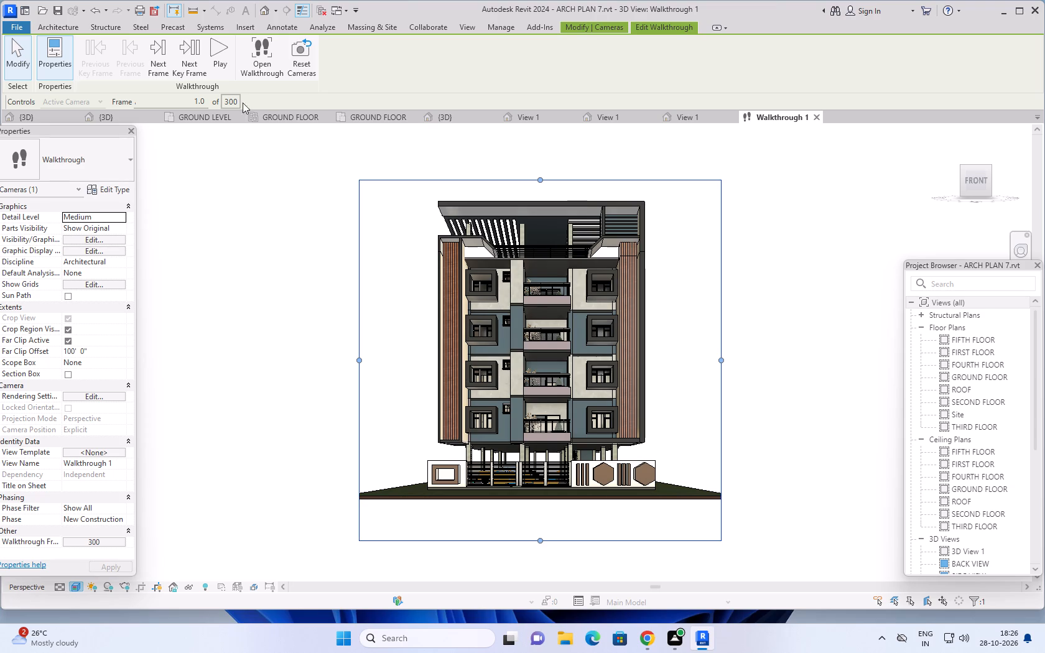
# Play the walkthrough from frame 1 in the Realistic visual style to check the building along the path.
pyautogui.click(220, 60)
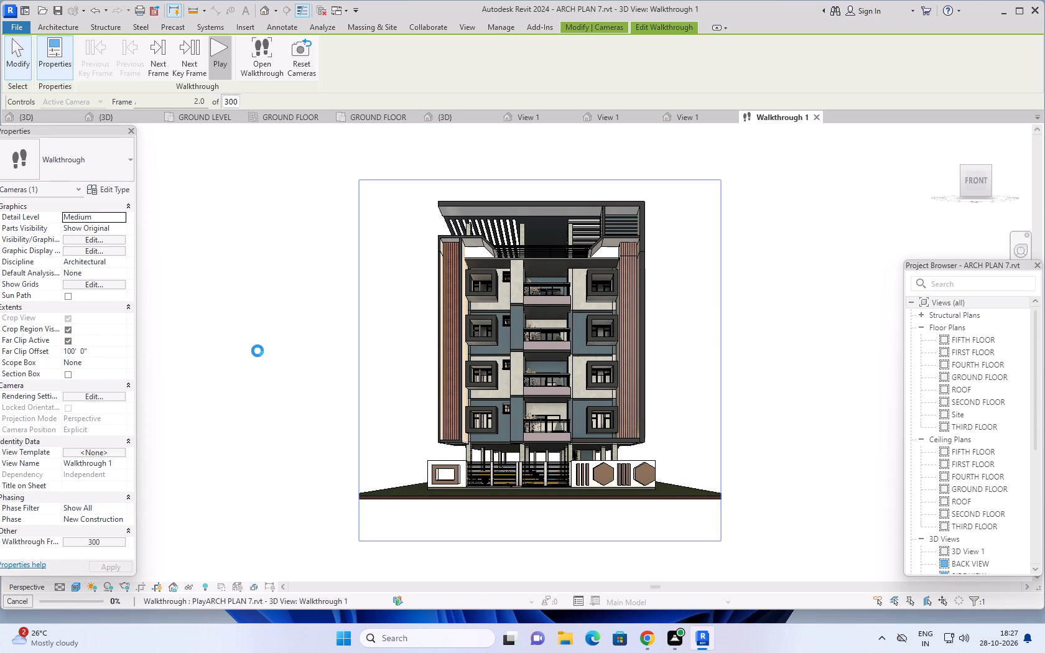
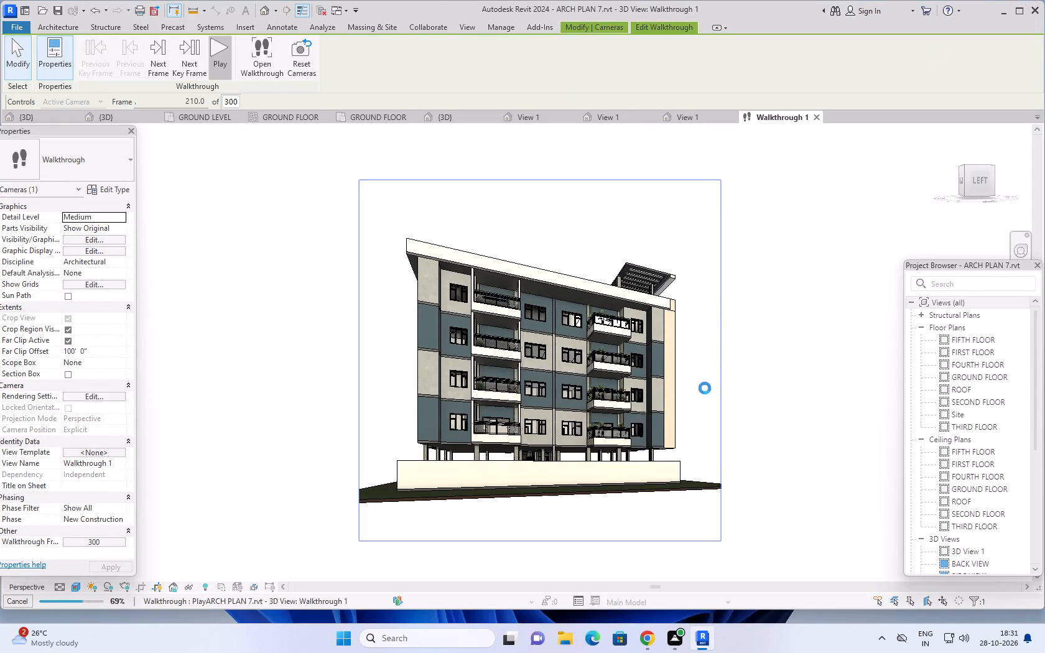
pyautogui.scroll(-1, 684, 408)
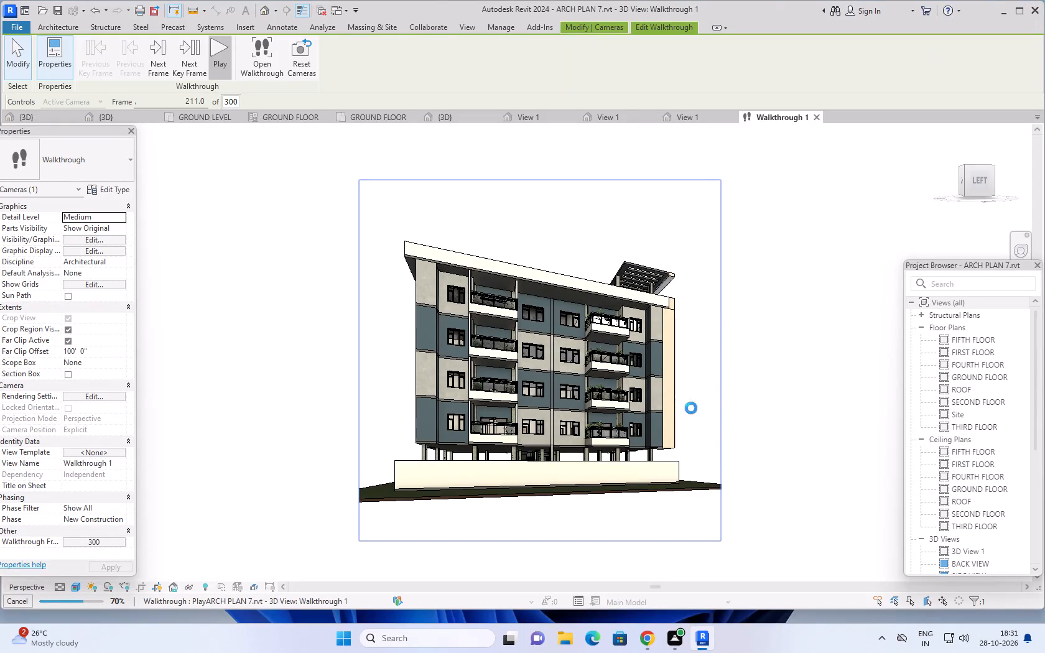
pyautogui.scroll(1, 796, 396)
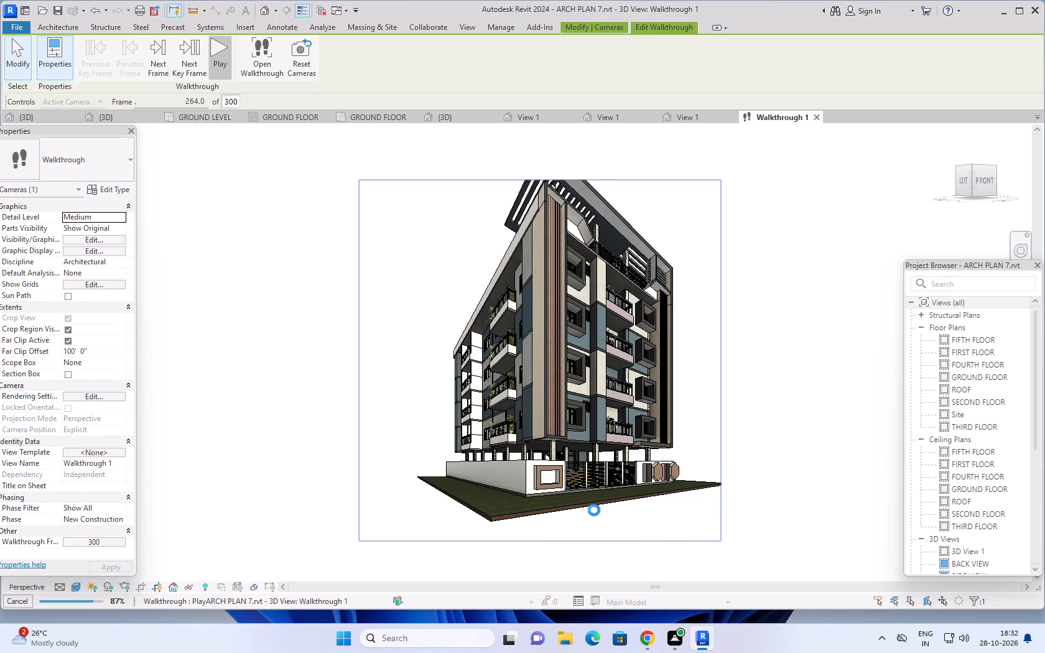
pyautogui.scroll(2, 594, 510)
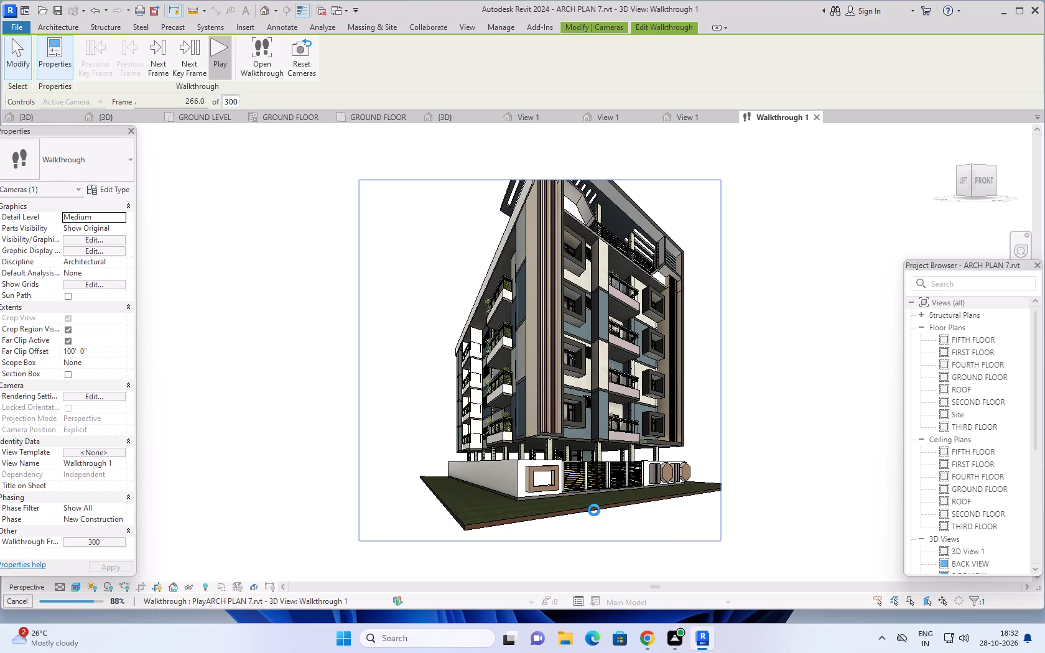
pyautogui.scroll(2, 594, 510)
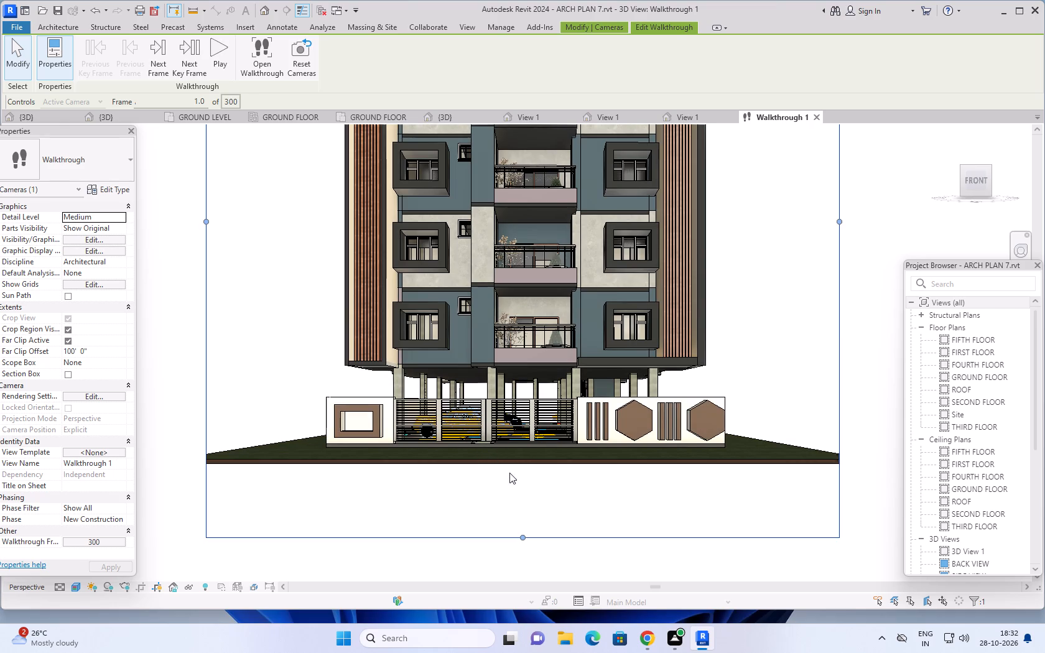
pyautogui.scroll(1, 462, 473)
# Find Walkthrough 1 among the project's walkthroughs and open its view.
pyautogui.scroll(-1, 460, 473)
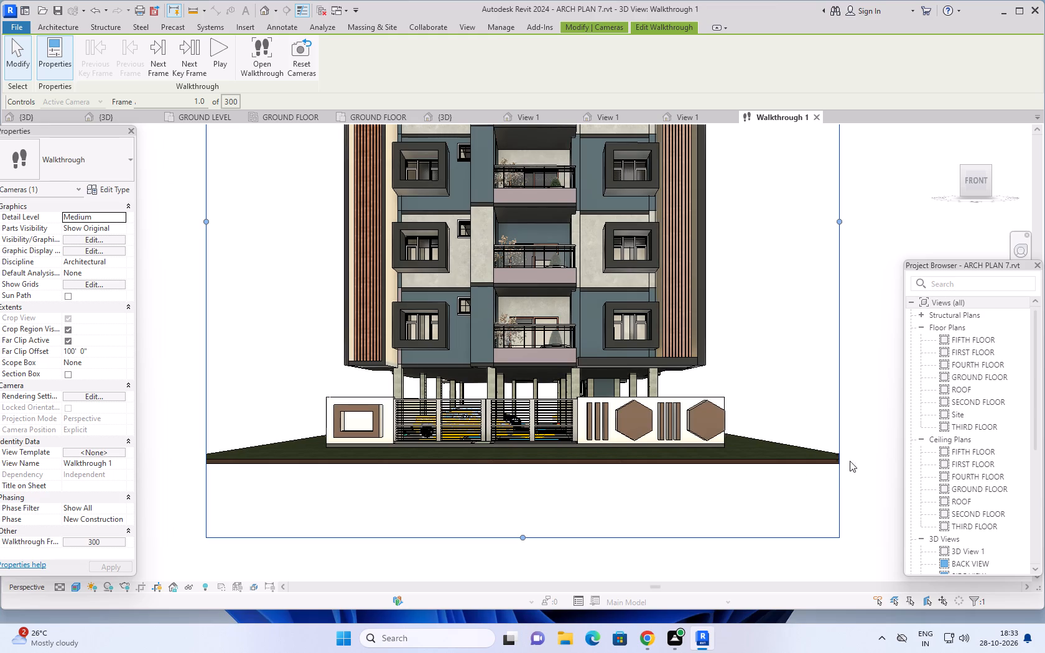
pyautogui.scroll(-4, 999, 435)
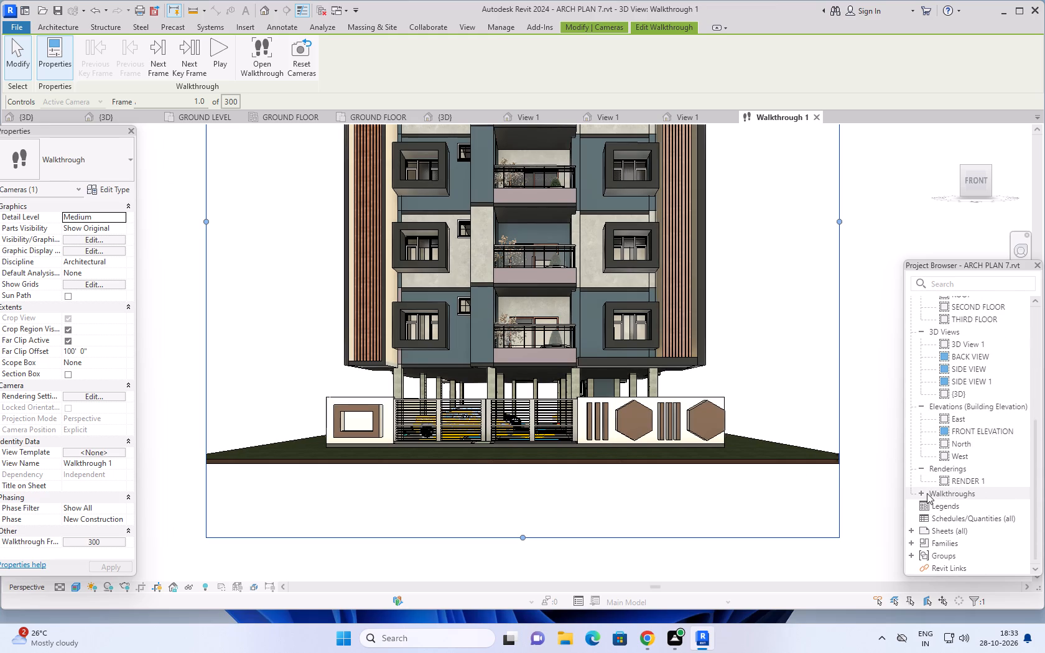
pyautogui.click(924, 493)
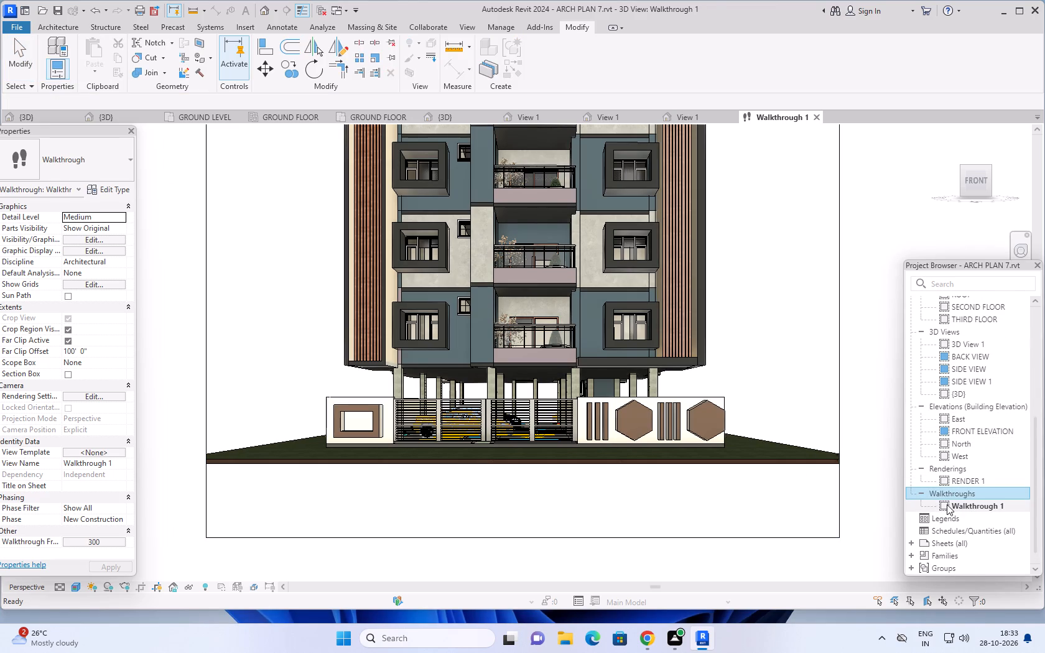
pyautogui.doubleClick(947, 504)
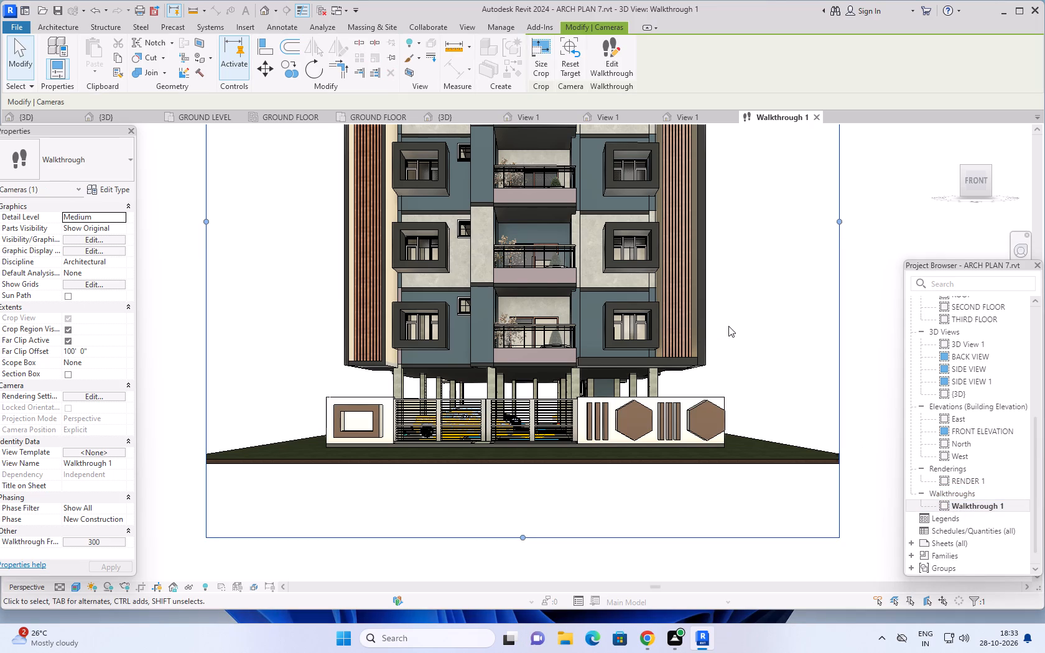
# Save the ARCH PLAN 7 project with the whole front facade shown in the Walkthrough 1 view.
pyautogui.scroll(-1, 730, 325)
pyautogui.moveTo(748, 314); pyautogui.dragTo(695, 404, button='middle')
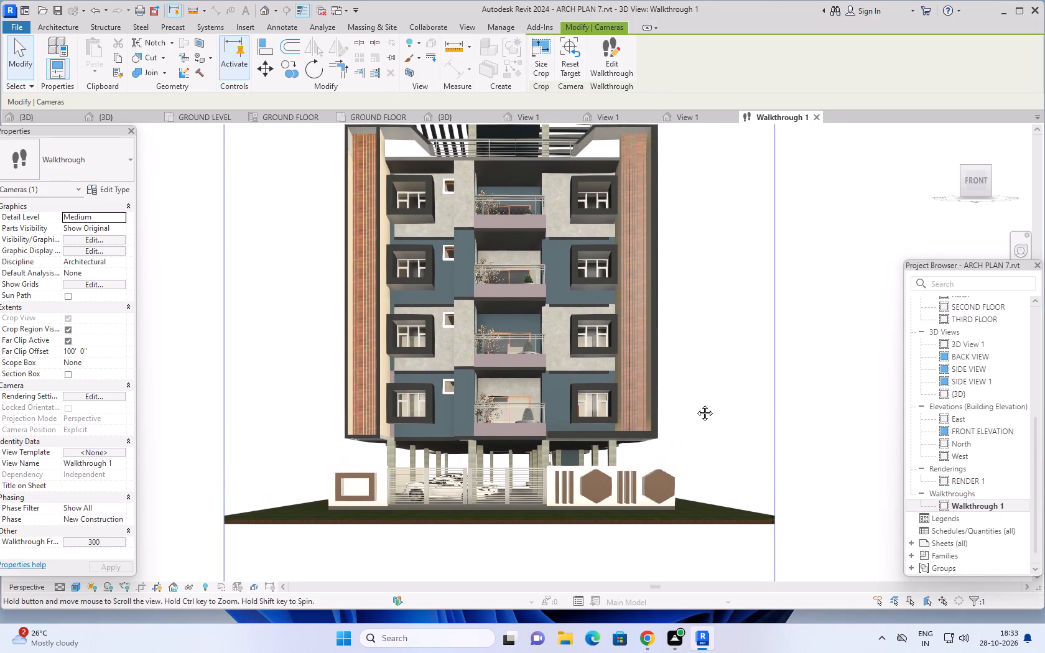
pyautogui.moveTo(695, 404); pyautogui.dragTo(700, 417, button='middle')
pyautogui.scroll(-1, 713, 409)
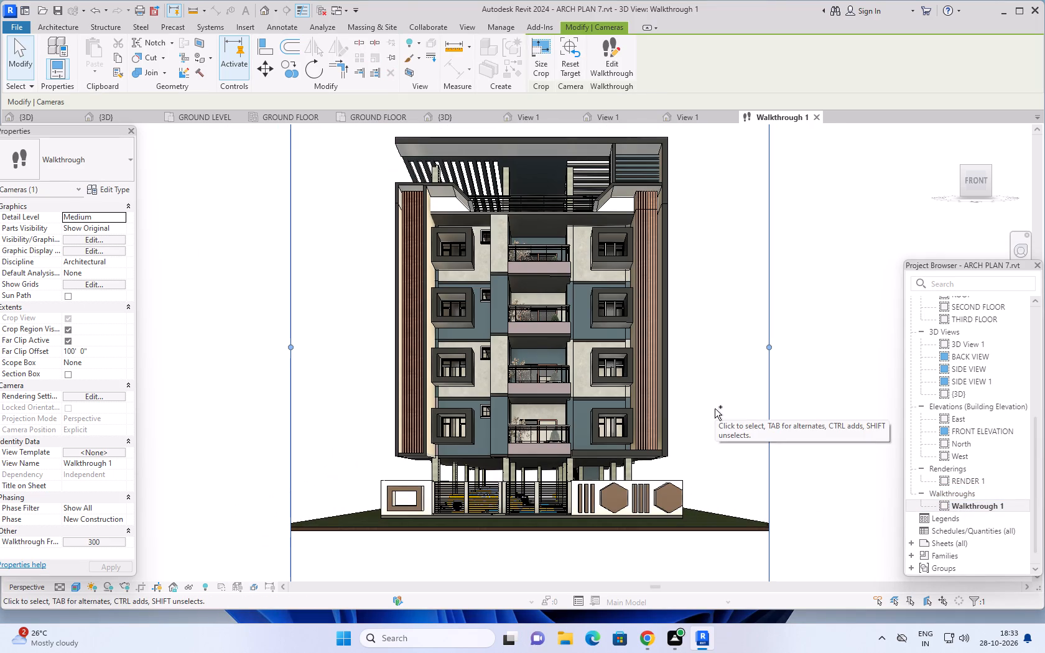
pyautogui.hotkey('ctrl', 's')
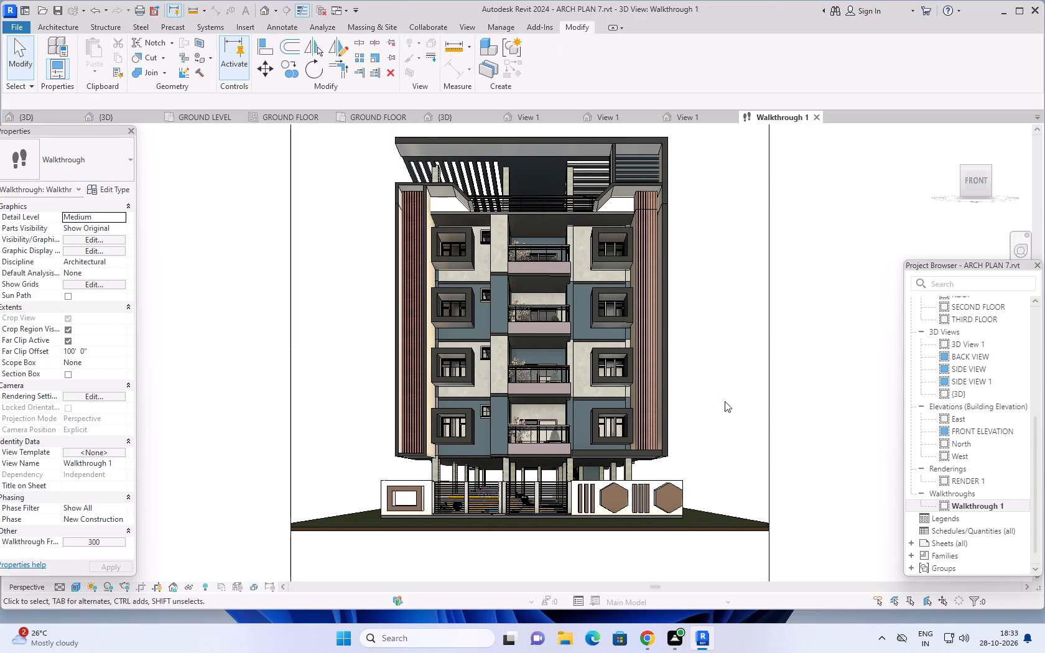
# Set up a walkthrough export of all frames at 15 frames/sec, Realistic with Edges, 1001 by 999, accepting the offered length and format.
pyautogui.scroll(-1, 727, 375)
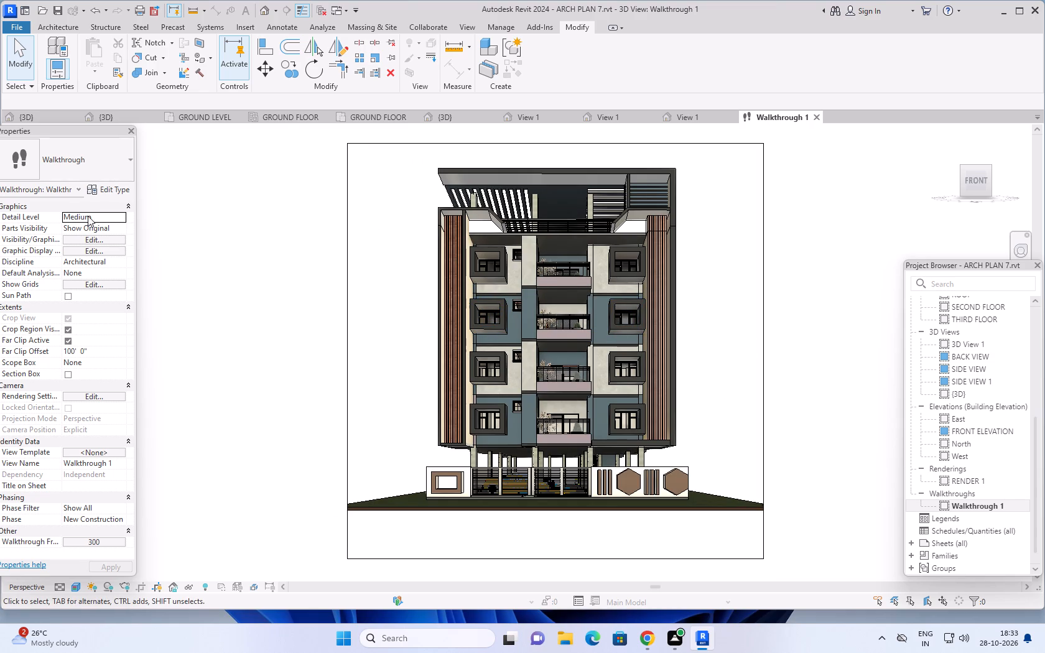
pyautogui.click(19, 22)
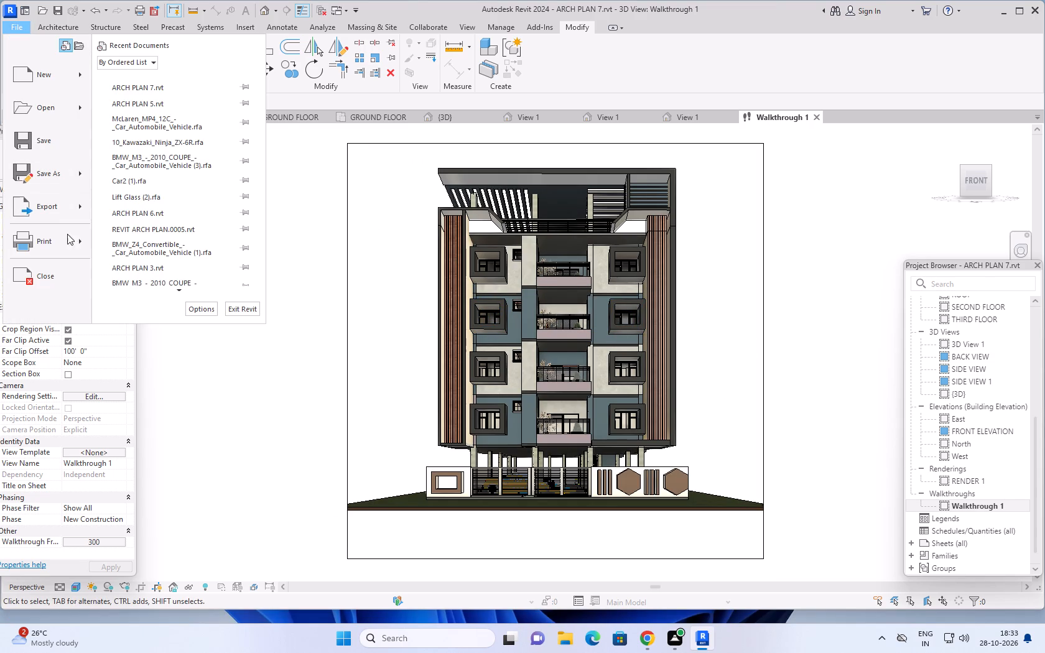
pyautogui.click(72, 199)
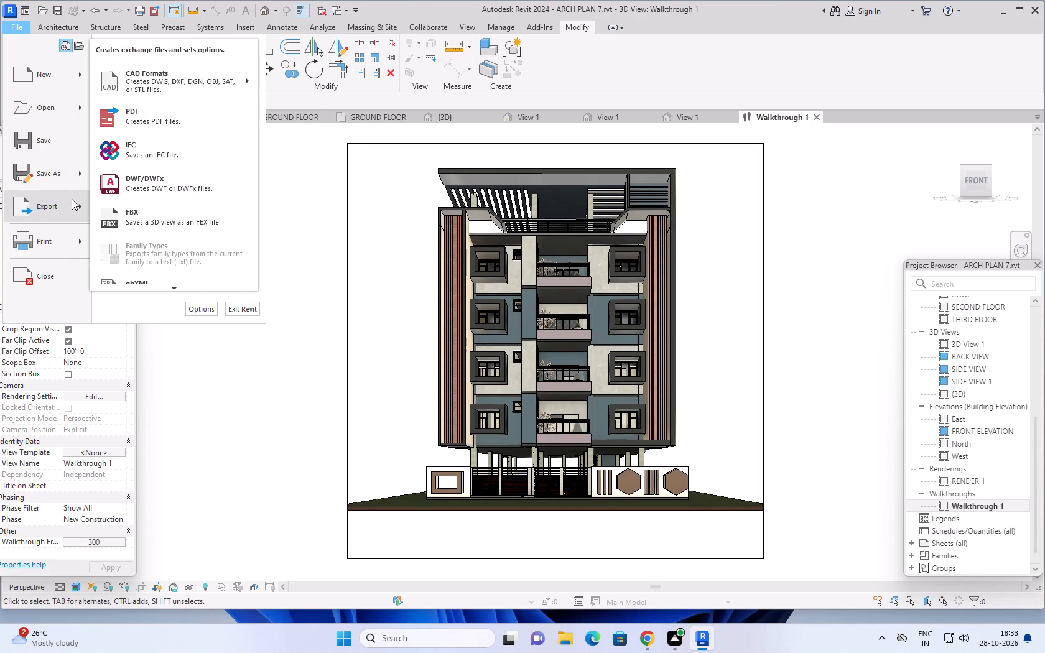
pyautogui.scroll(-4, 143, 188)
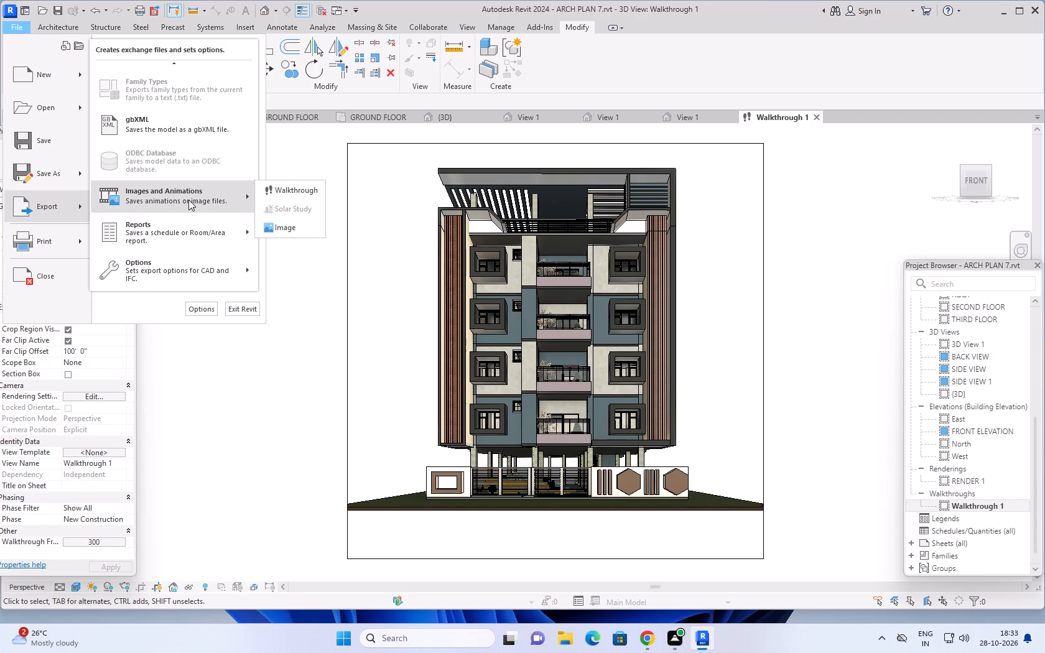
pyautogui.click(281, 190)
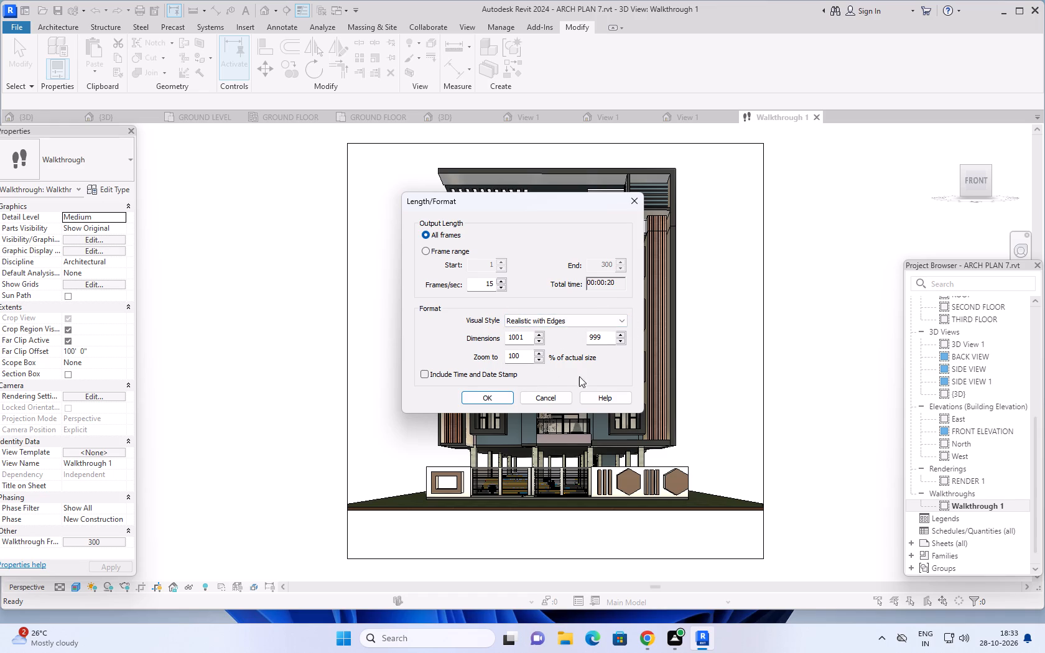
pyautogui.click(501, 396)
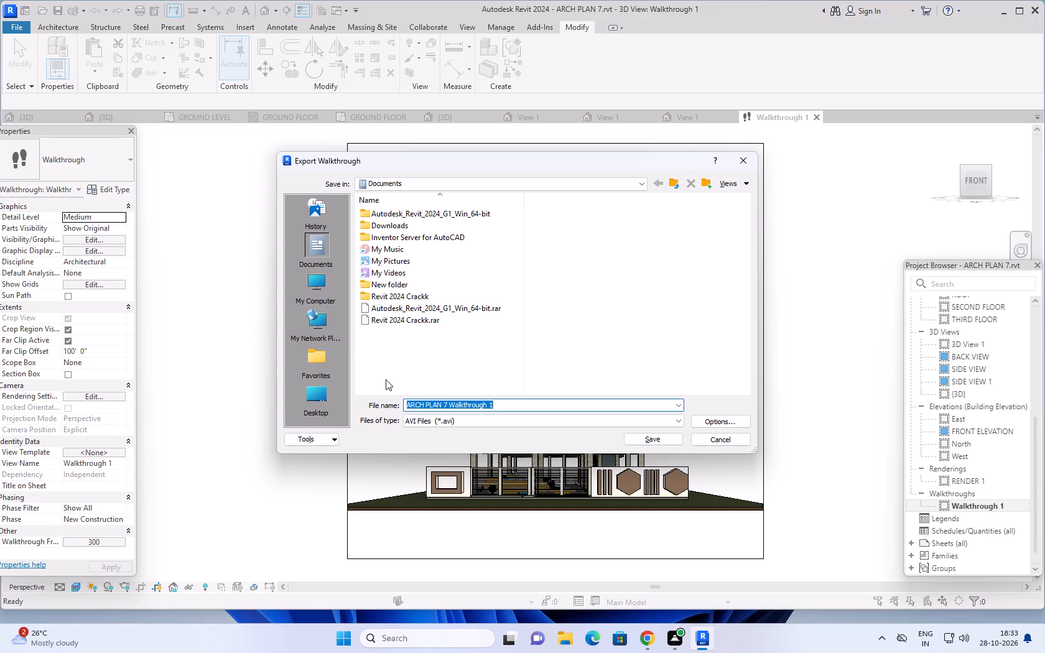
# Save the export as AVI file ARCH PLAN 7 Walkthrough 1 in the portfolio's REVIT ARCHITECTURE folder on the local disk.
pyautogui.scroll(-3, 320, 355)
pyautogui.scroll(5, 322, 387)
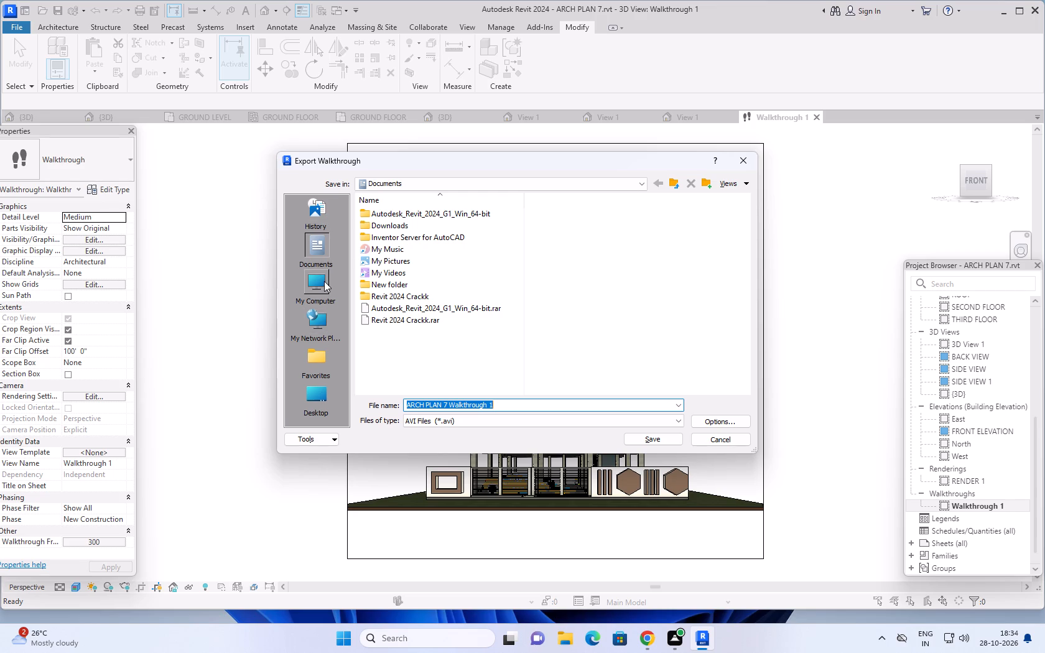
pyautogui.click(324, 281)
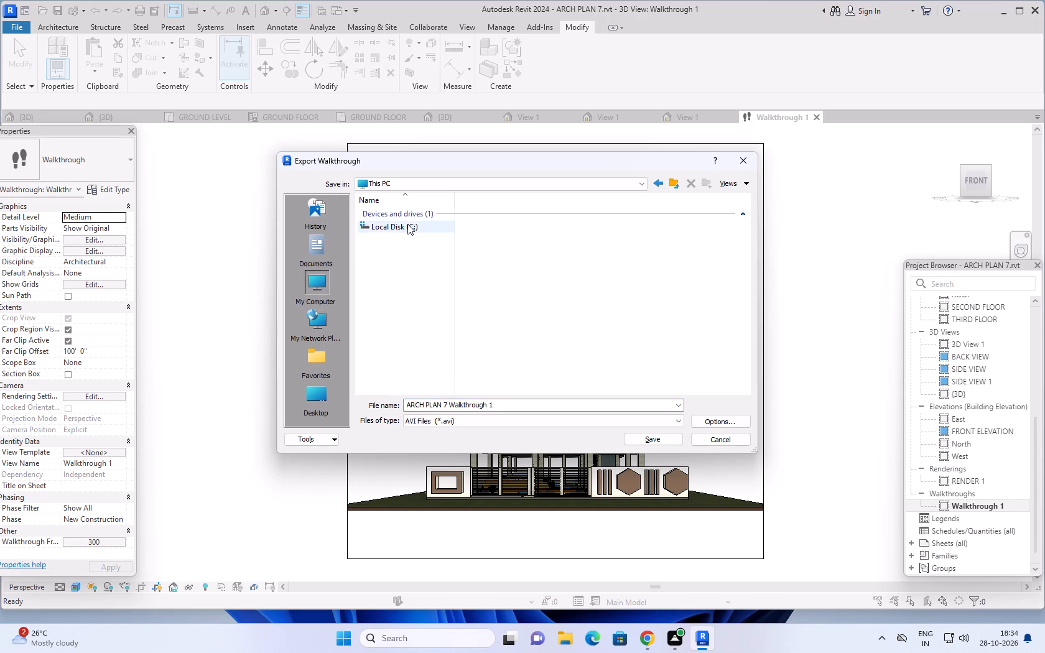
pyautogui.doubleClick(407, 224)
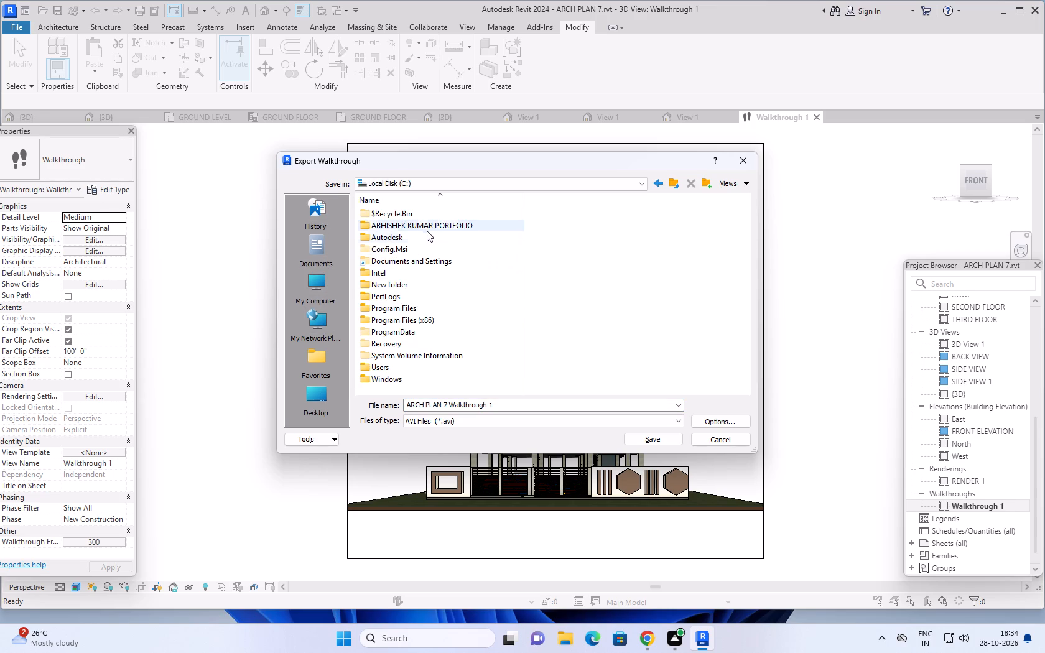
pyautogui.doubleClick(428, 229)
pyautogui.doubleClick(433, 228)
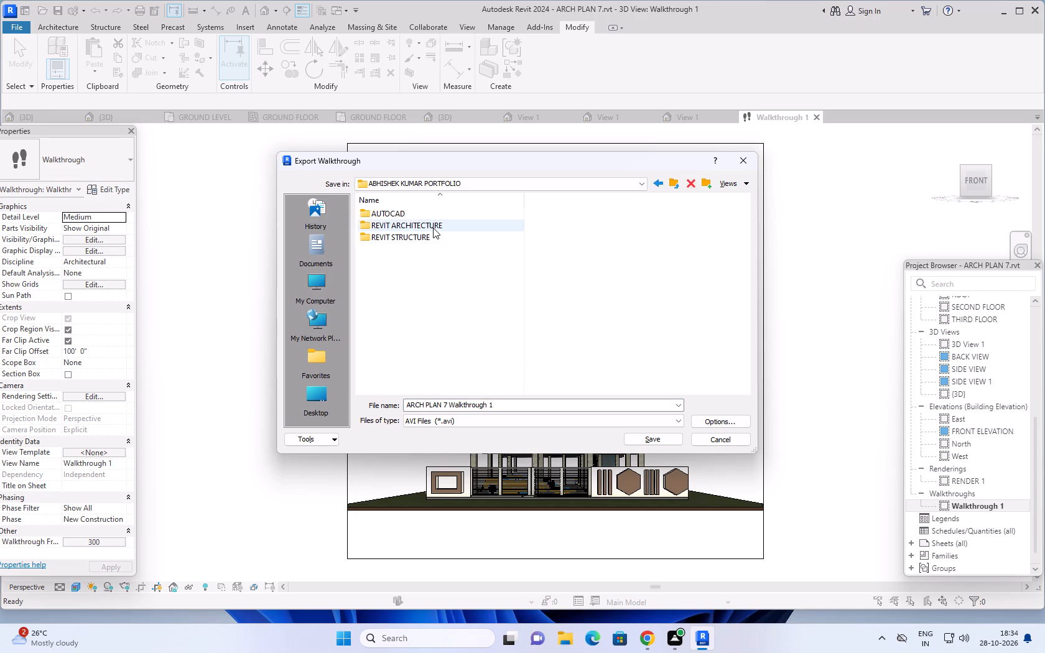
pyautogui.scroll(2, 468, 336)
pyautogui.scroll(3, 445, 251)
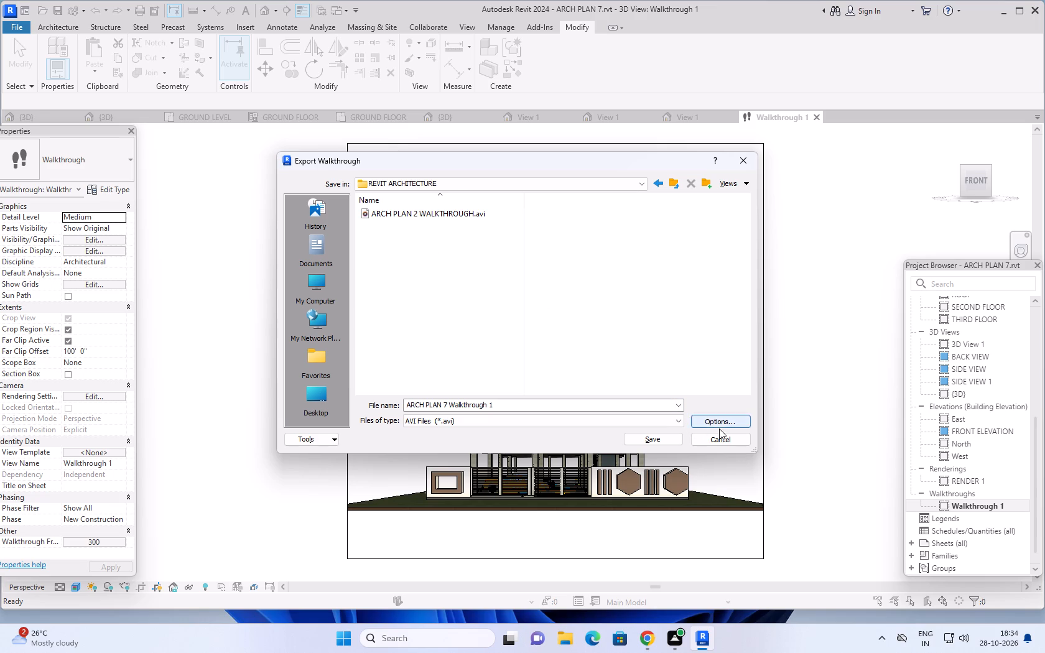
pyautogui.click(672, 438)
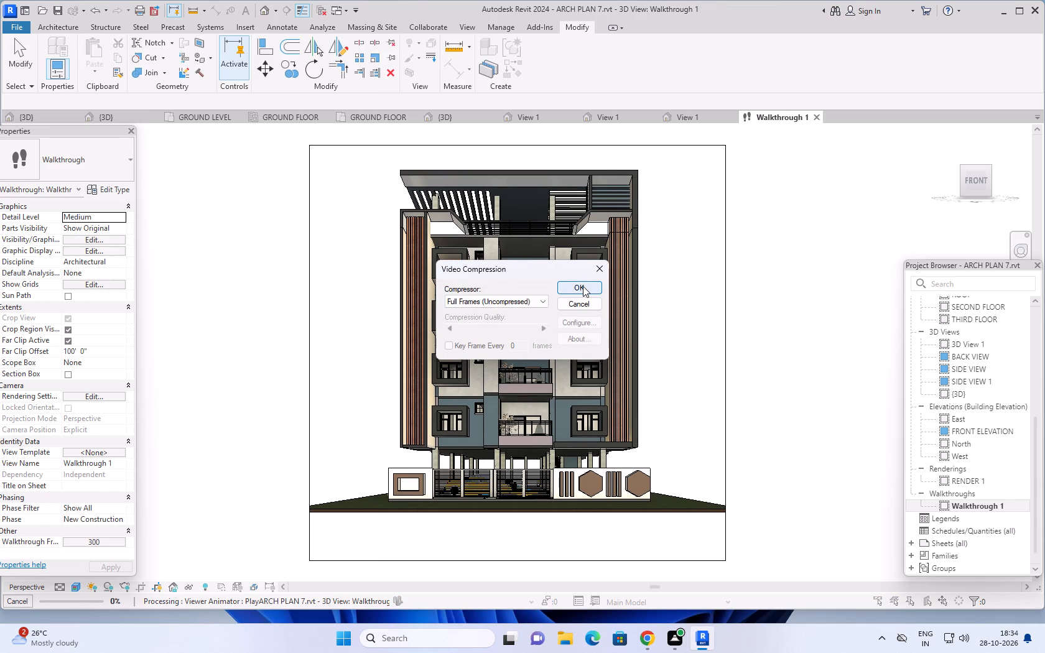
# Start the video processing with the Full Frames (Uncompressed) compressor.
pyautogui.click(583, 286)
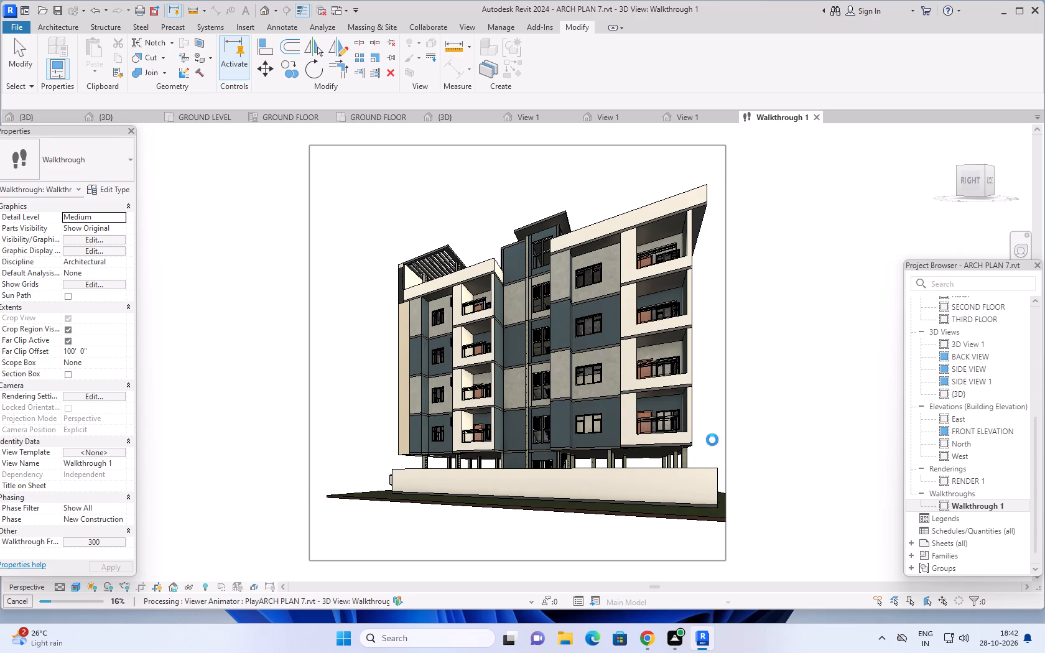
pyautogui.scroll(-1, 776, 419)
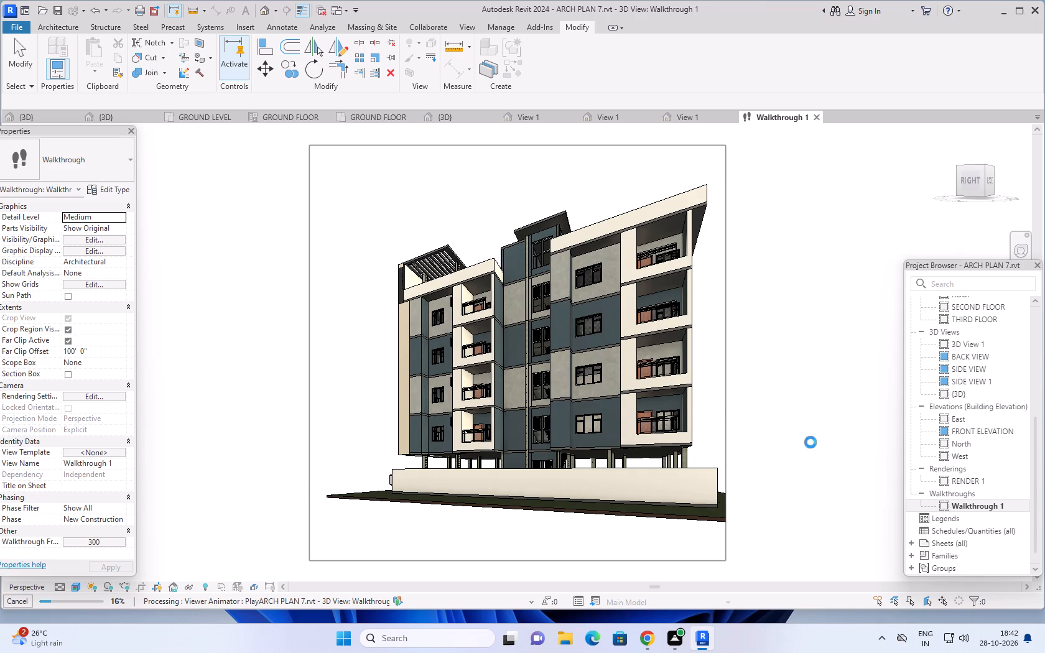
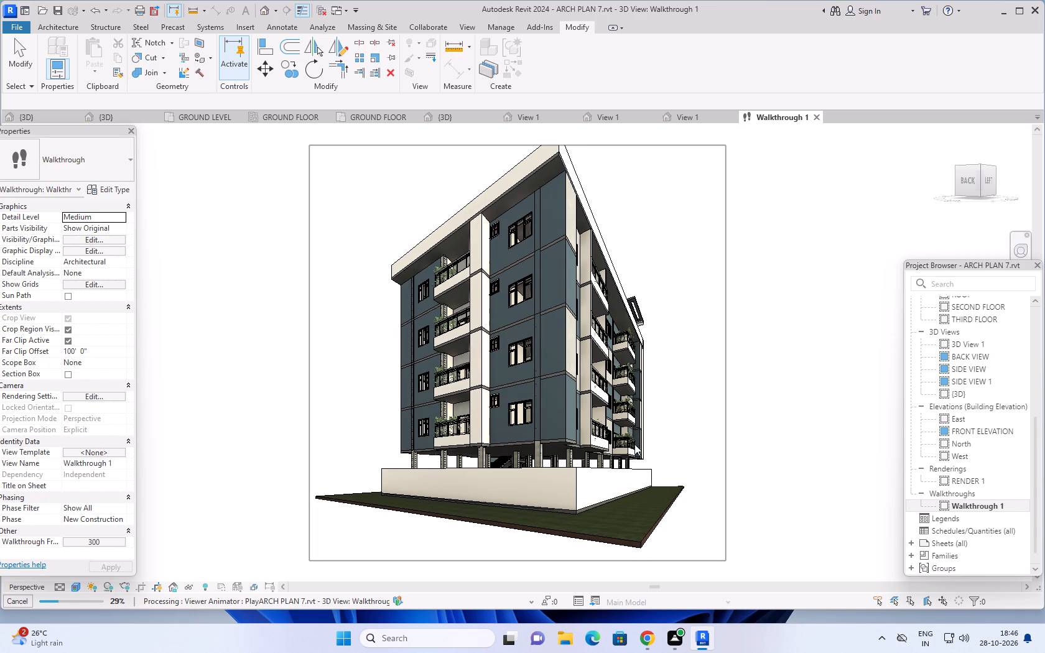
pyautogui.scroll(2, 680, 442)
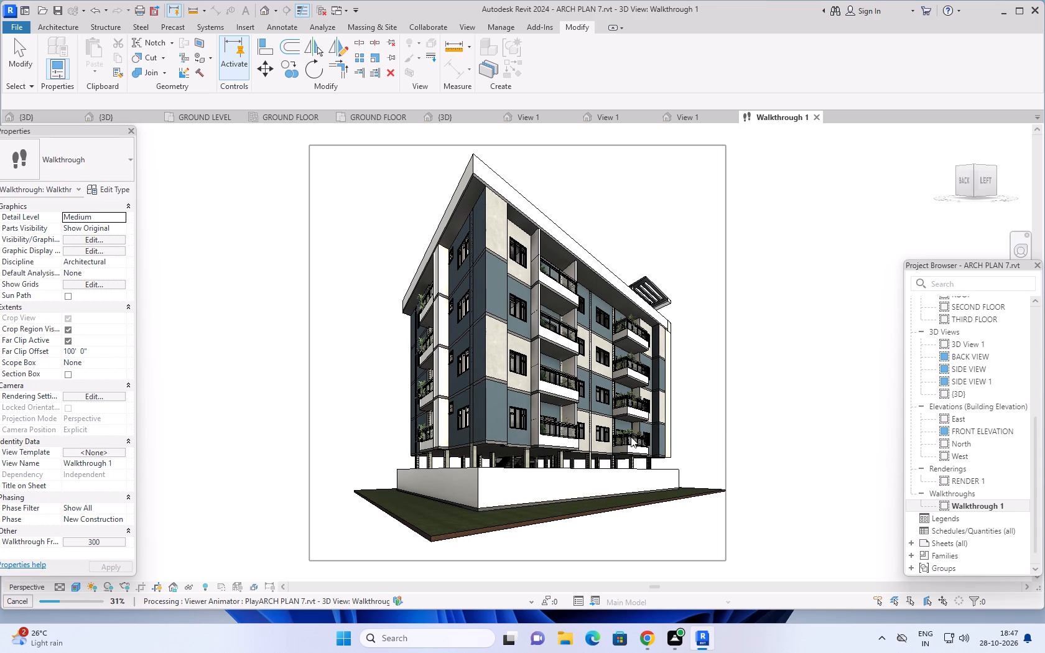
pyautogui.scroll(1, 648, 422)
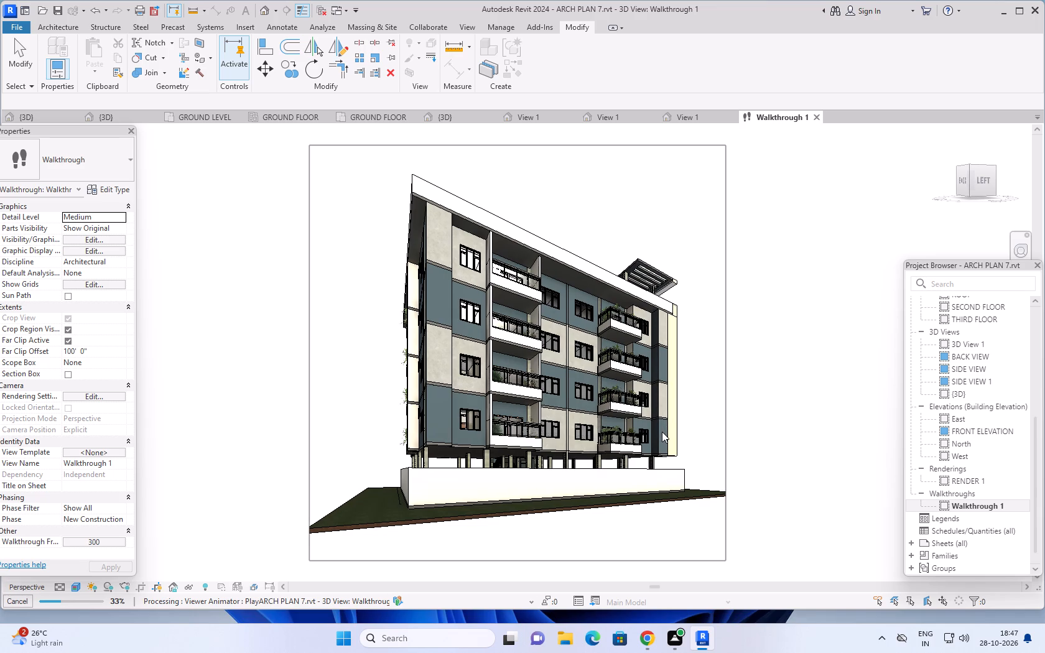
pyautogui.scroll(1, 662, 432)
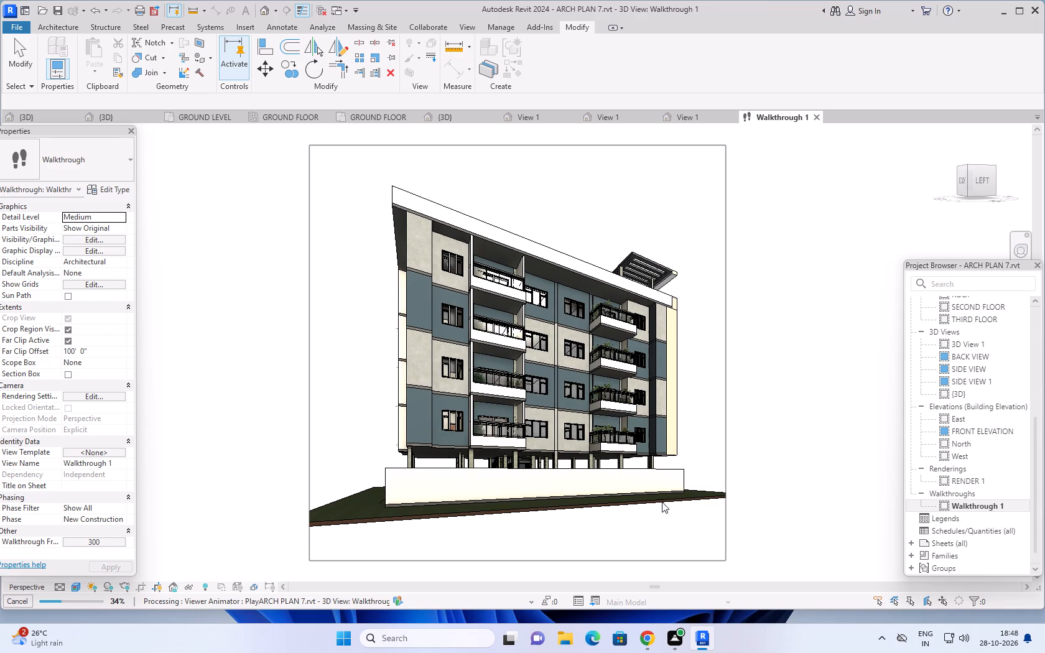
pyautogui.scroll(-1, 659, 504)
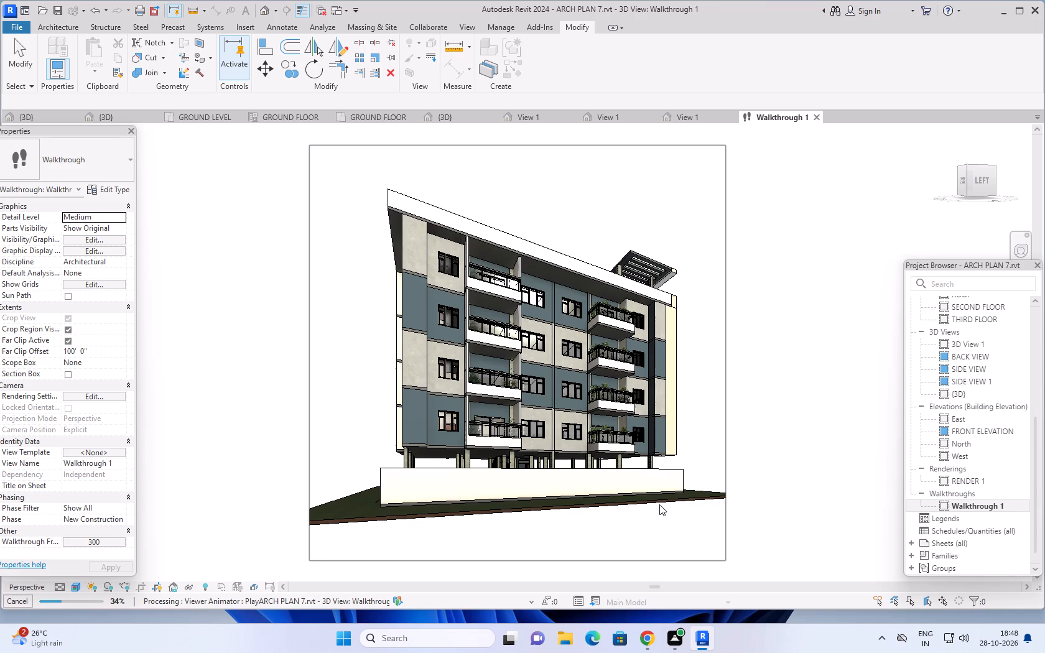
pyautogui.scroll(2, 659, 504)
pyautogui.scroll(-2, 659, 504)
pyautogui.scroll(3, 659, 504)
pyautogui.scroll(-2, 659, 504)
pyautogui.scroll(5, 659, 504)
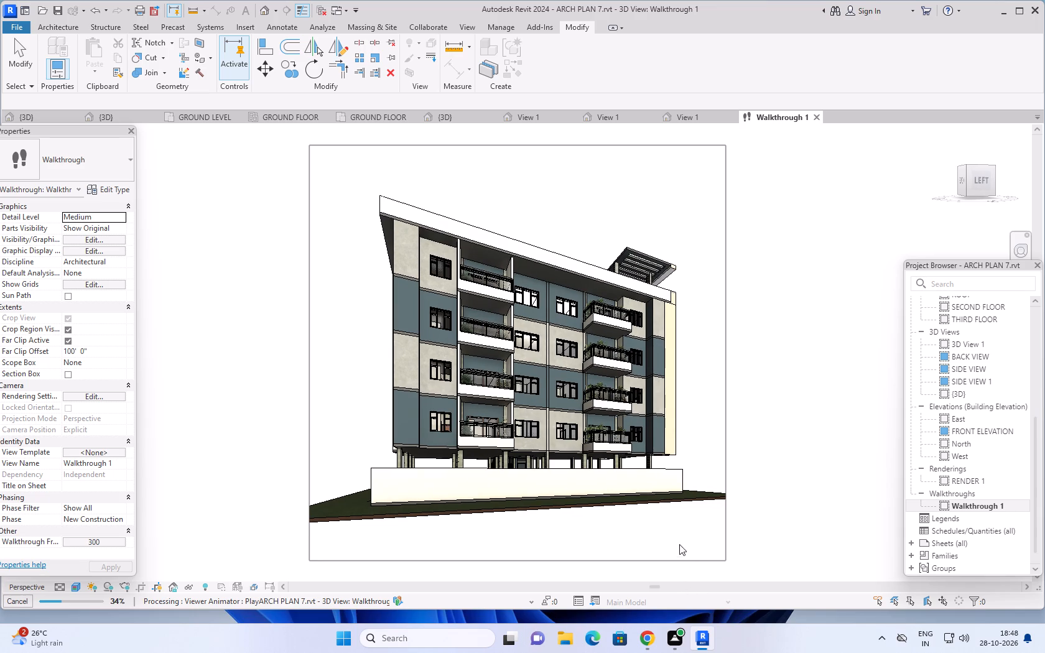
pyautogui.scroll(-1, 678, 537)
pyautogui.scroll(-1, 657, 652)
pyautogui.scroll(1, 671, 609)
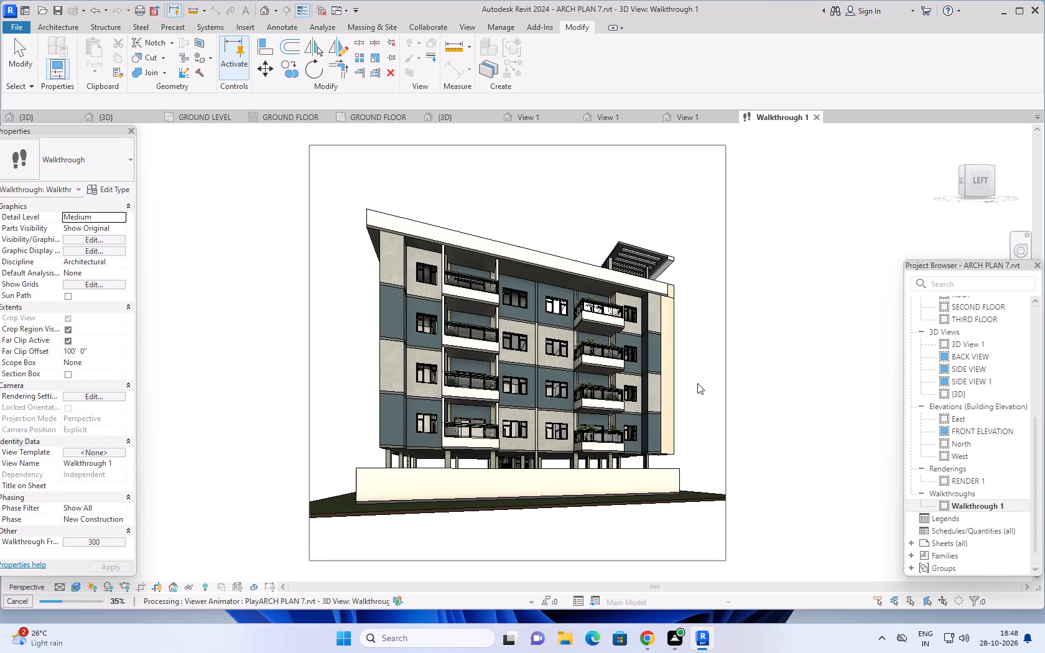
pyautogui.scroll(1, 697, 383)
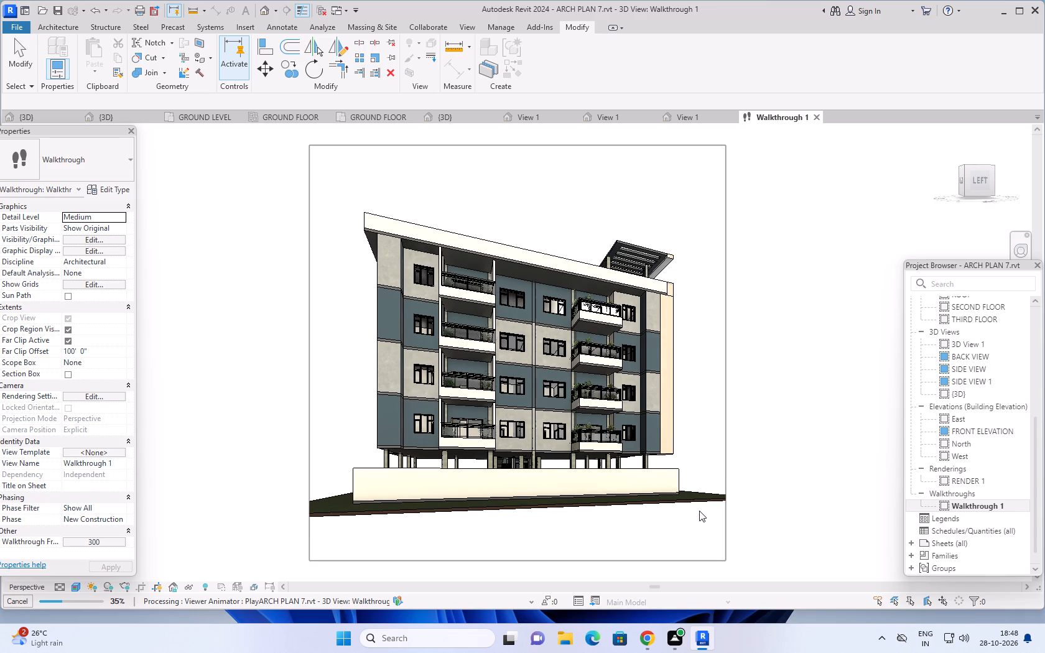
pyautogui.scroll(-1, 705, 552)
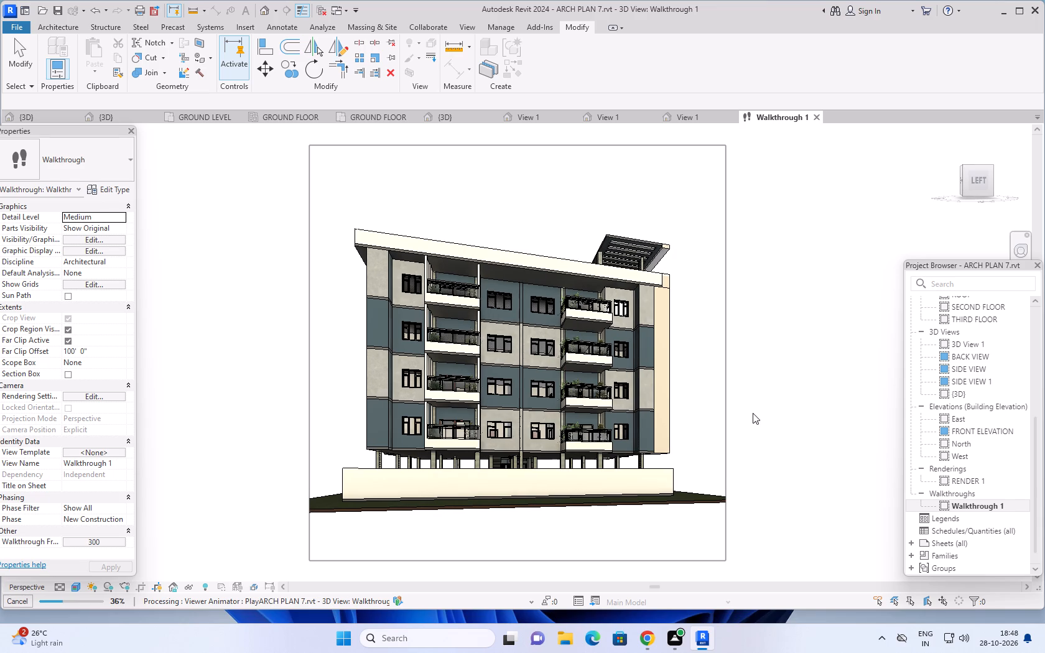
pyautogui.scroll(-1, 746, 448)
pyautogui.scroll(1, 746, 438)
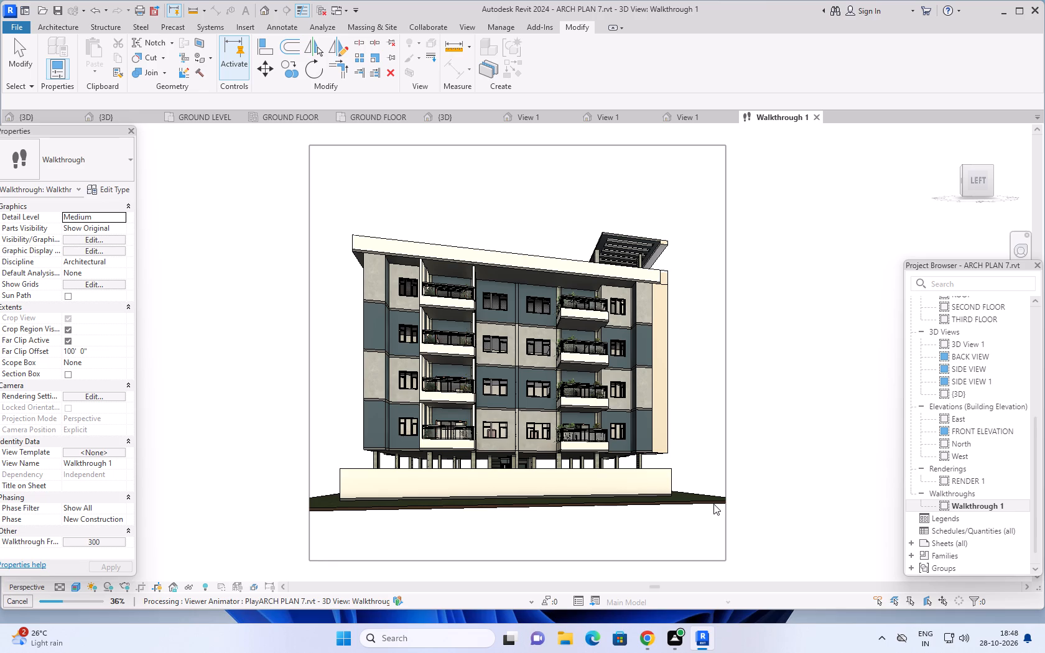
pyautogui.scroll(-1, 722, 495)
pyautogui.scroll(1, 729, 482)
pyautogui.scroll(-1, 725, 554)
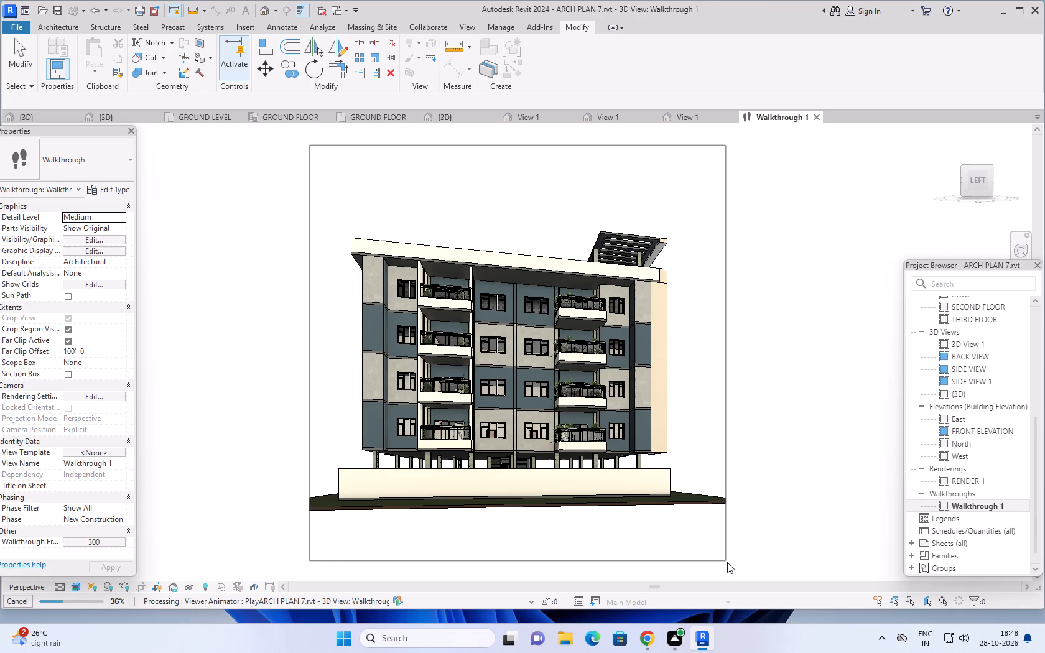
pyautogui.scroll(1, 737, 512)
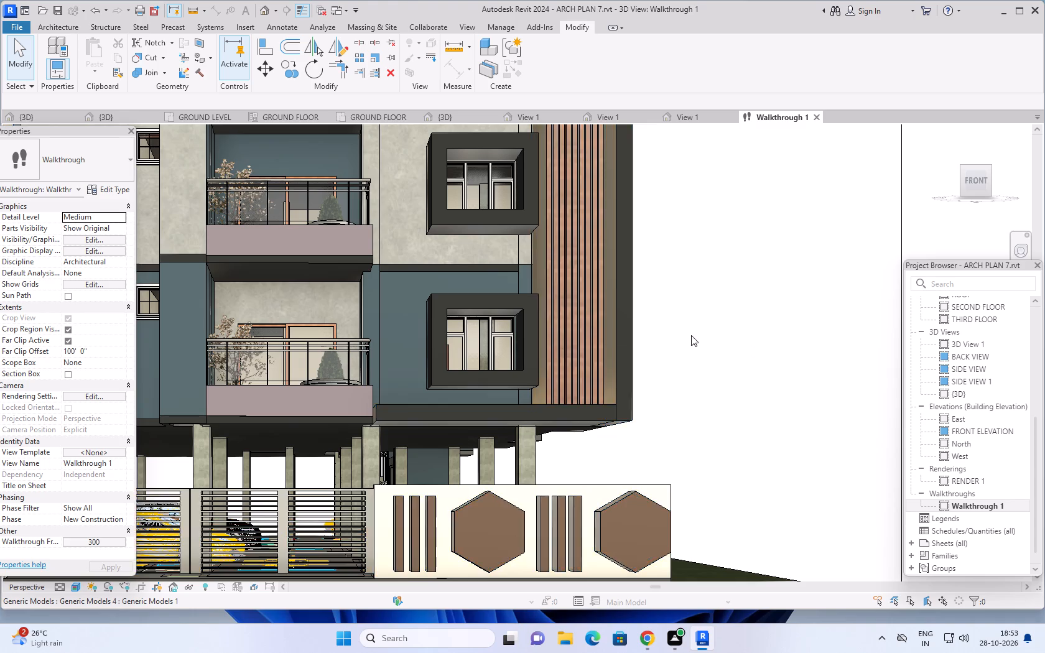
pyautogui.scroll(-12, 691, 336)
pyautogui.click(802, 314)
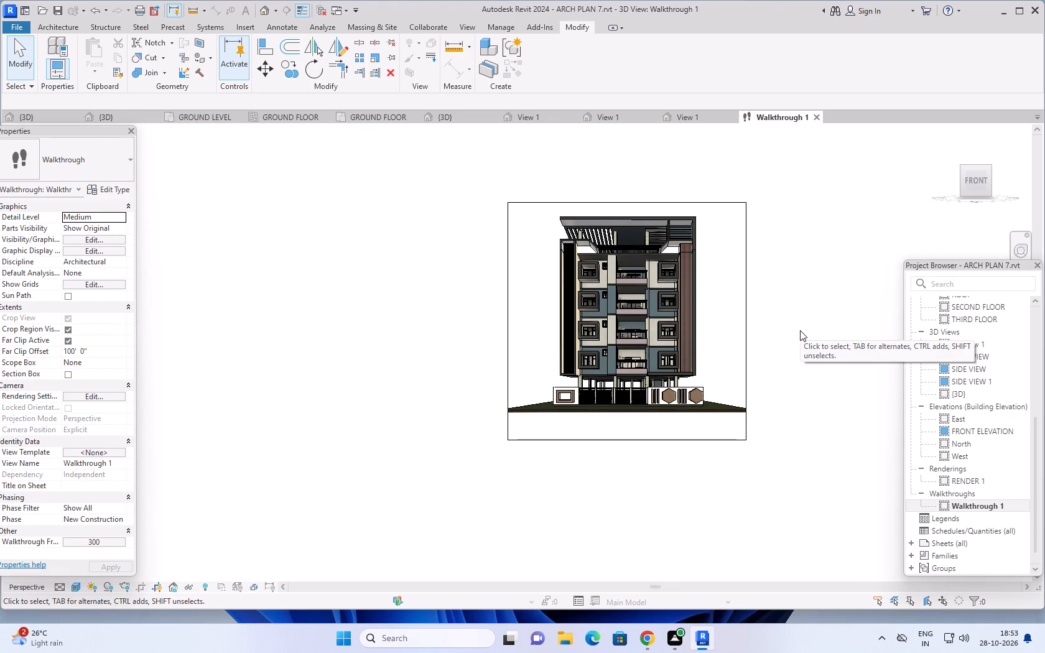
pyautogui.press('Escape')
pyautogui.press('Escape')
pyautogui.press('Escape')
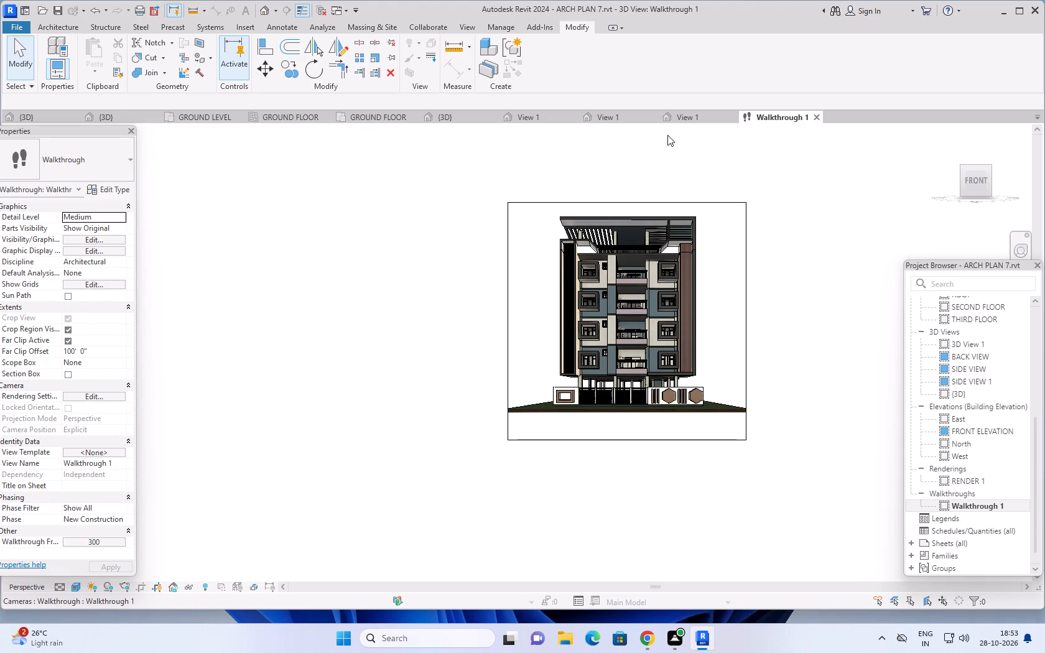
# Load the BMW M3 2010 Coupe car family into both the ARCH PLAN 5 and ARCH PLAN 7 projects.
pyautogui.click(680, 119)
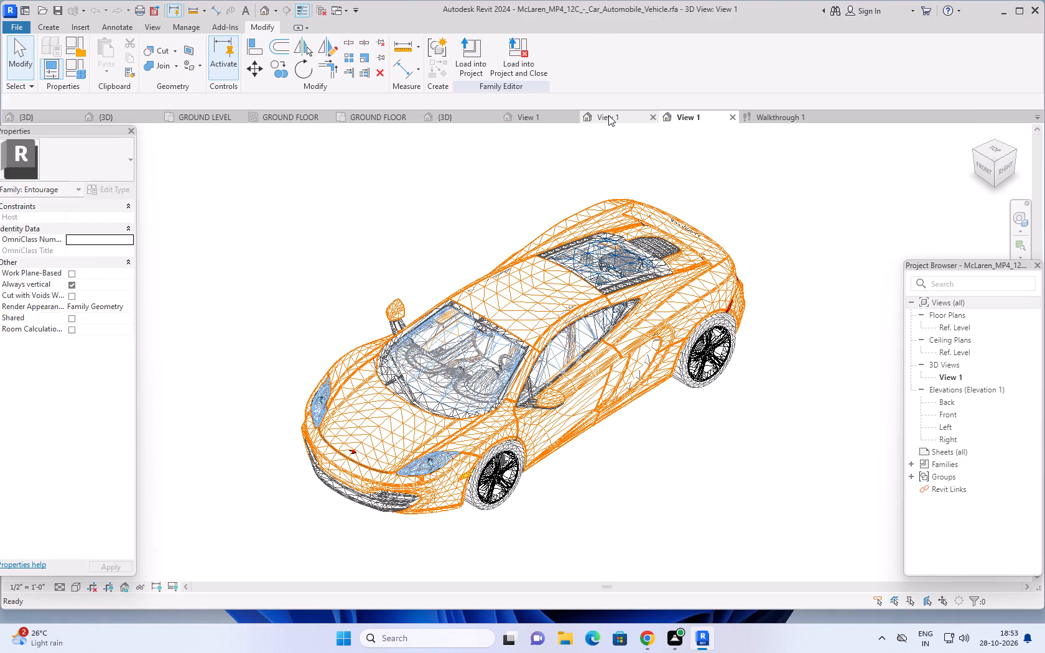
pyautogui.click(608, 115)
pyautogui.click(545, 118)
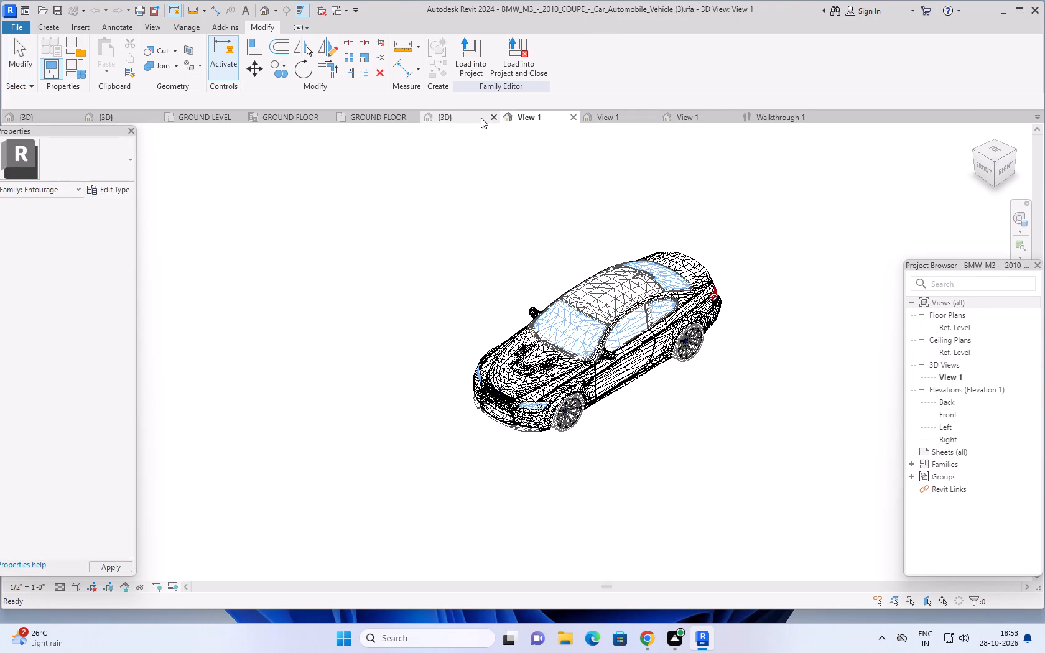
pyautogui.scroll(1, 633, 265)
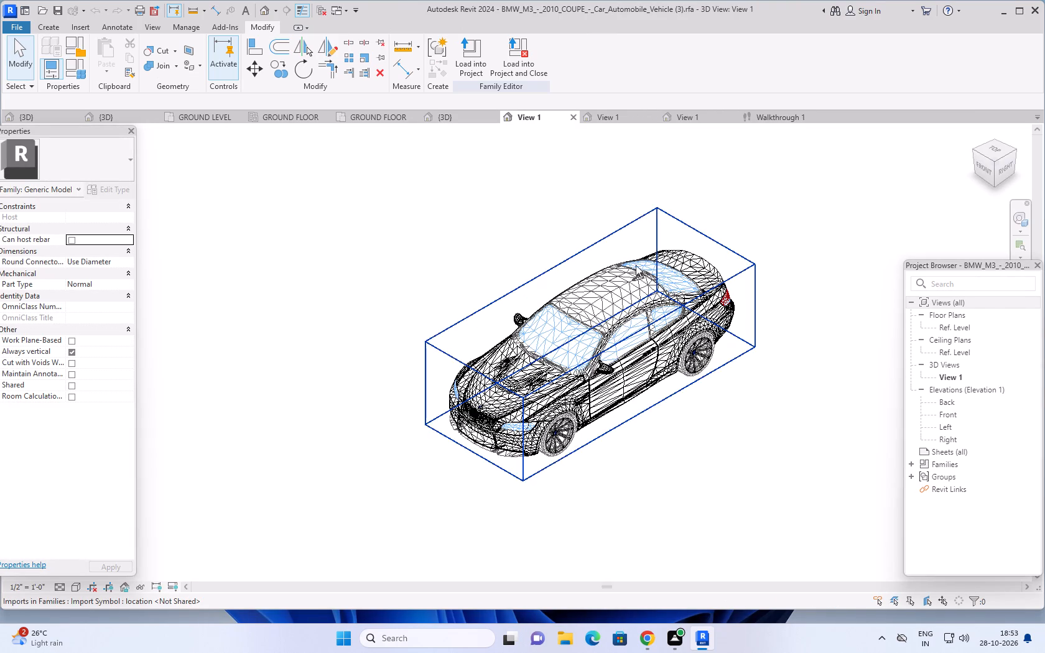
pyautogui.click(654, 260)
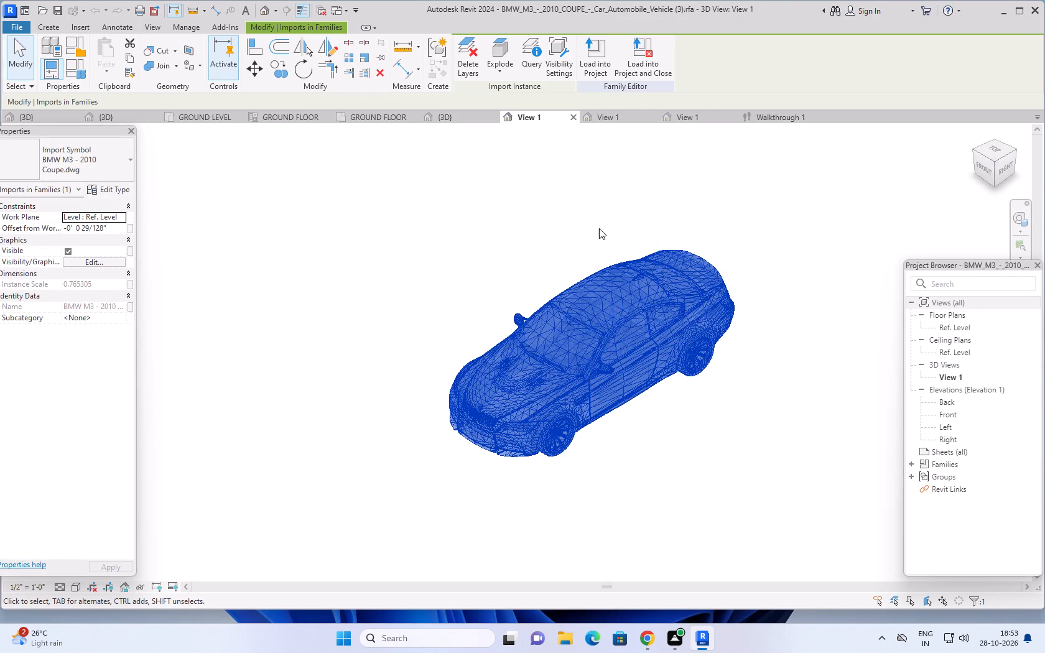
pyautogui.click(603, 45)
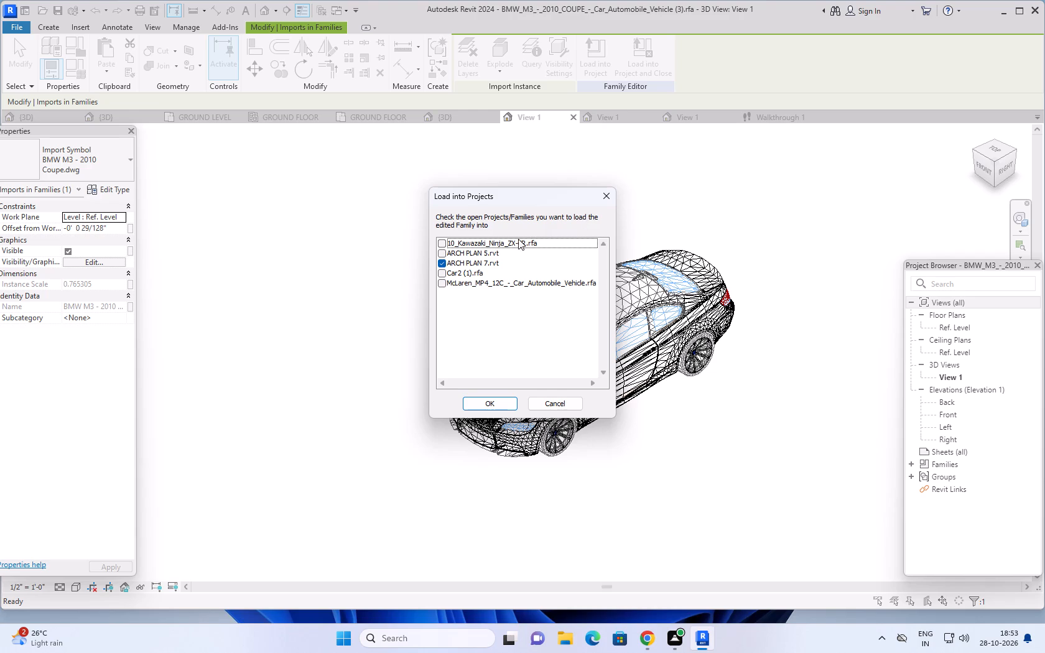
pyautogui.click(444, 252)
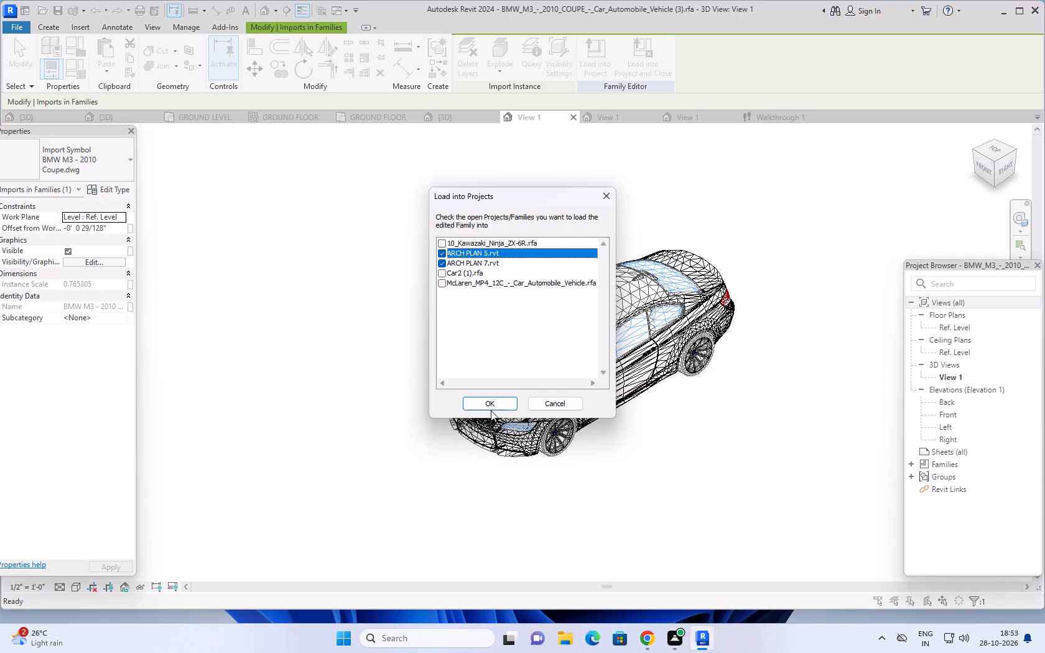
pyautogui.click(499, 404)
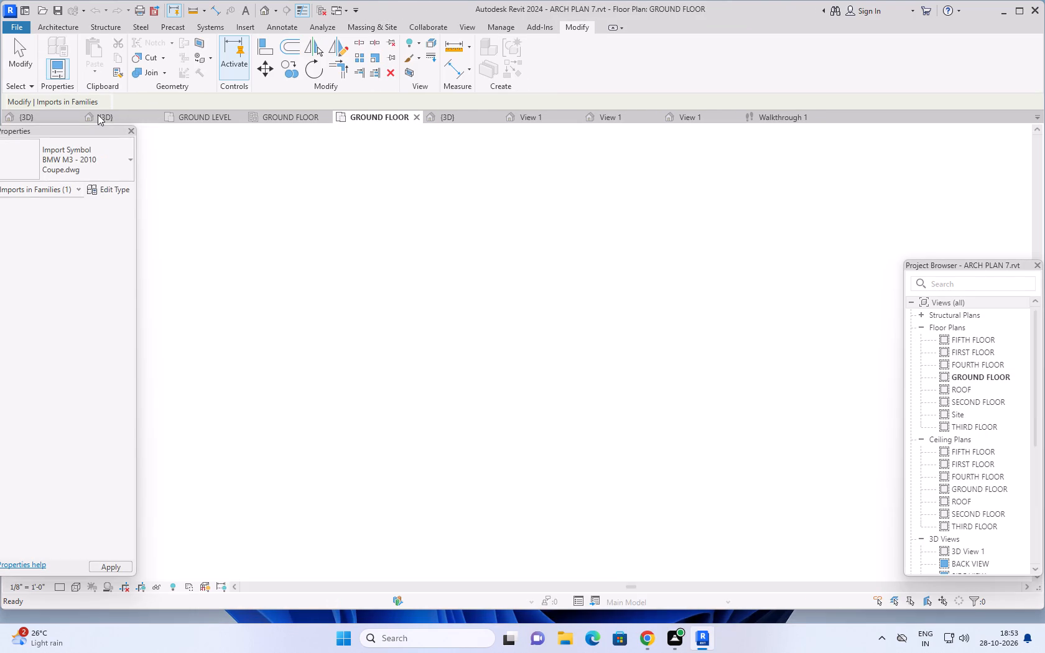
# Examine the 3D views of ARCH PLAN 7 and ARCH PLAN 5, focusing on ARCH PLAN 5's front gates and road.
pyautogui.click(30, 118)
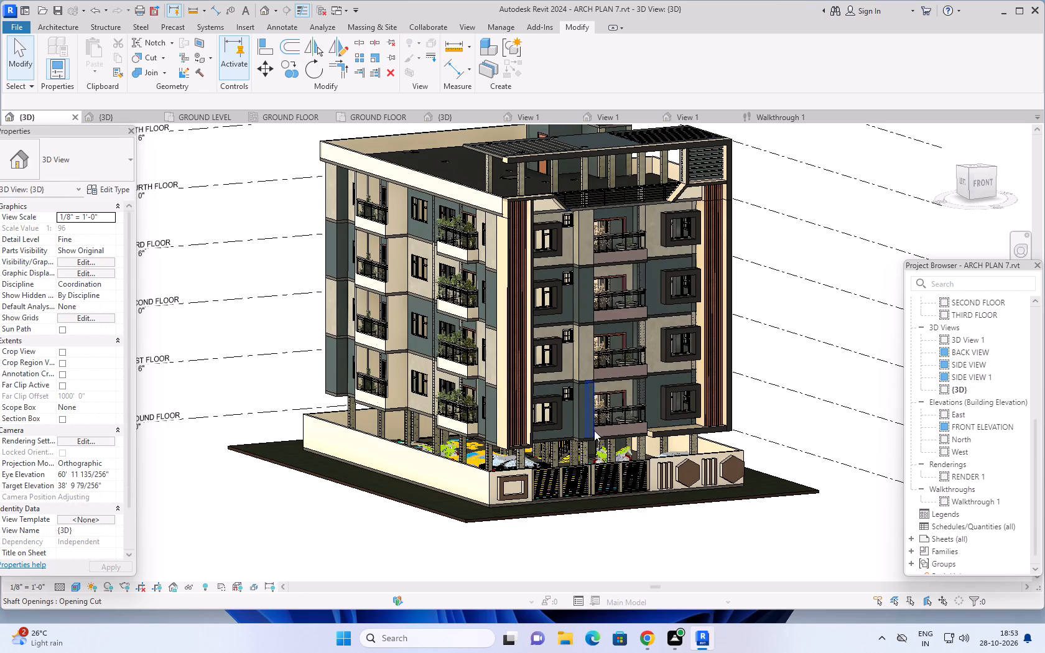
pyautogui.click(124, 119)
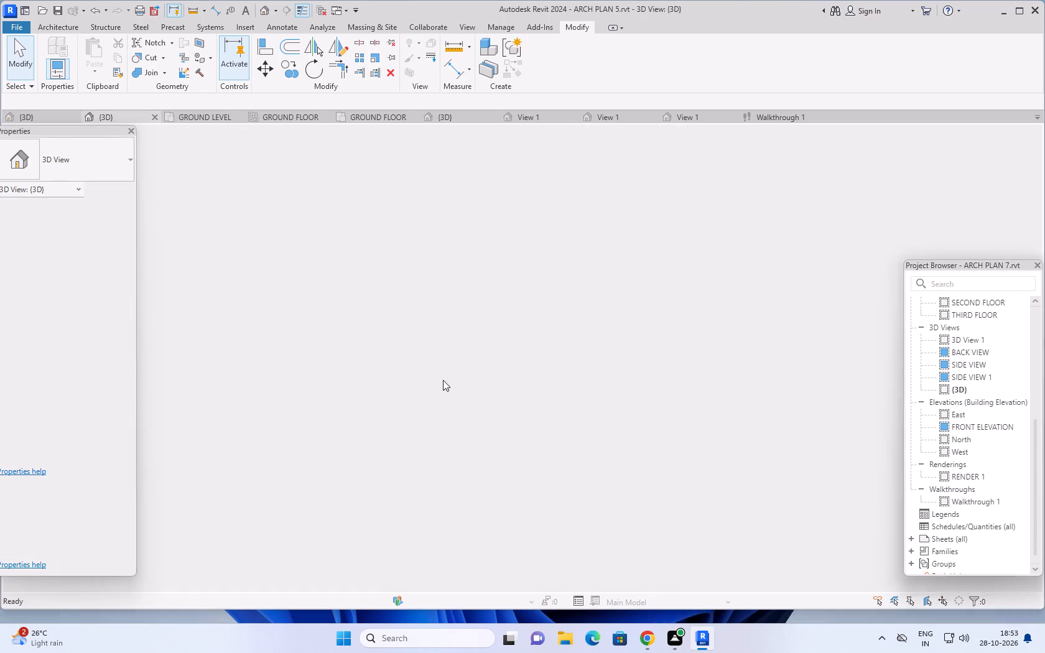
pyautogui.scroll(1, 547, 463)
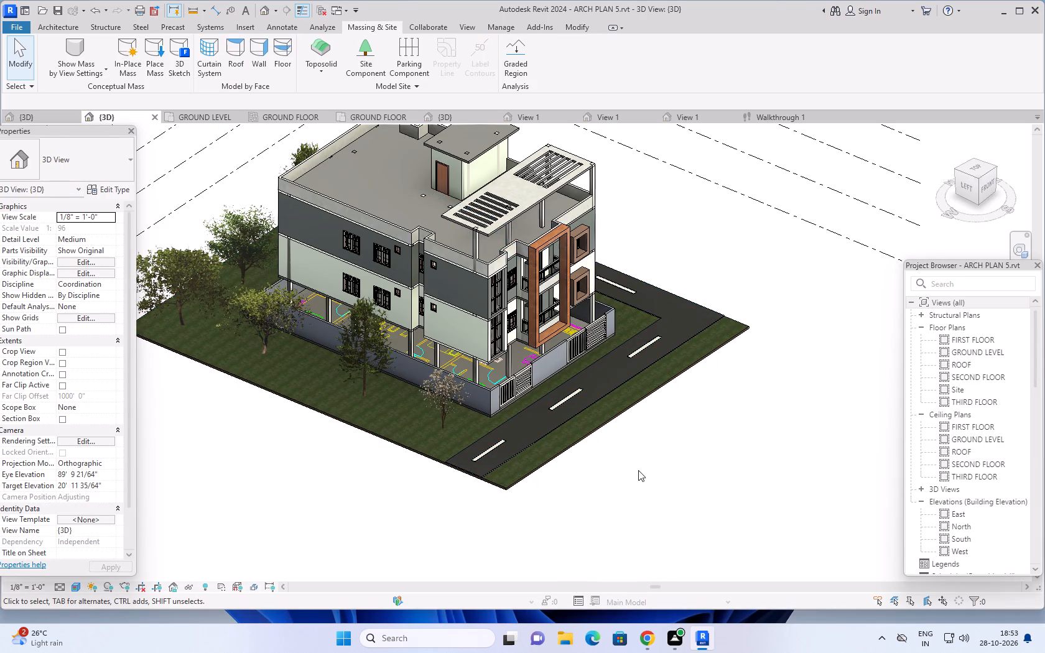
pyautogui.keyDown('shift'); pyautogui.moveTo(629, 474); pyautogui.dragTo(539, 526, button='middle'); pyautogui.keyUp('shift')
pyautogui.scroll(4, 387, 463)
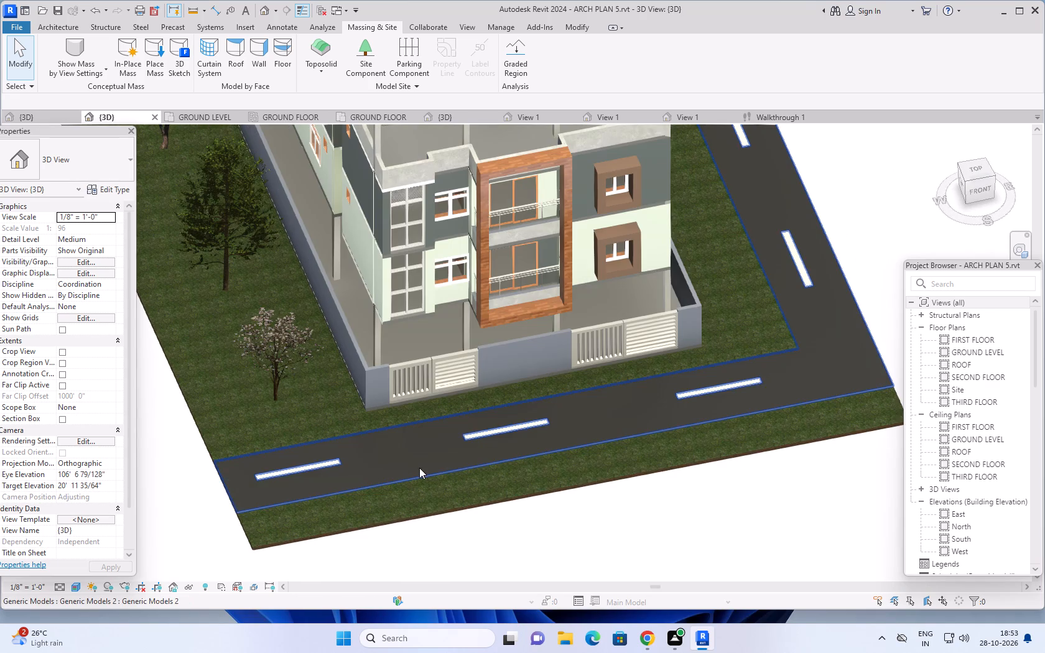
pyautogui.moveTo(419, 468); pyautogui.dragTo(402, 455, button='middle')
pyautogui.scroll(1, 402, 455)
# Load the BMW M3 2010 Coupe car family again, into ARCH PLAN 5 only, excluding ARCH PLAN 7.
pyautogui.click(454, 114)
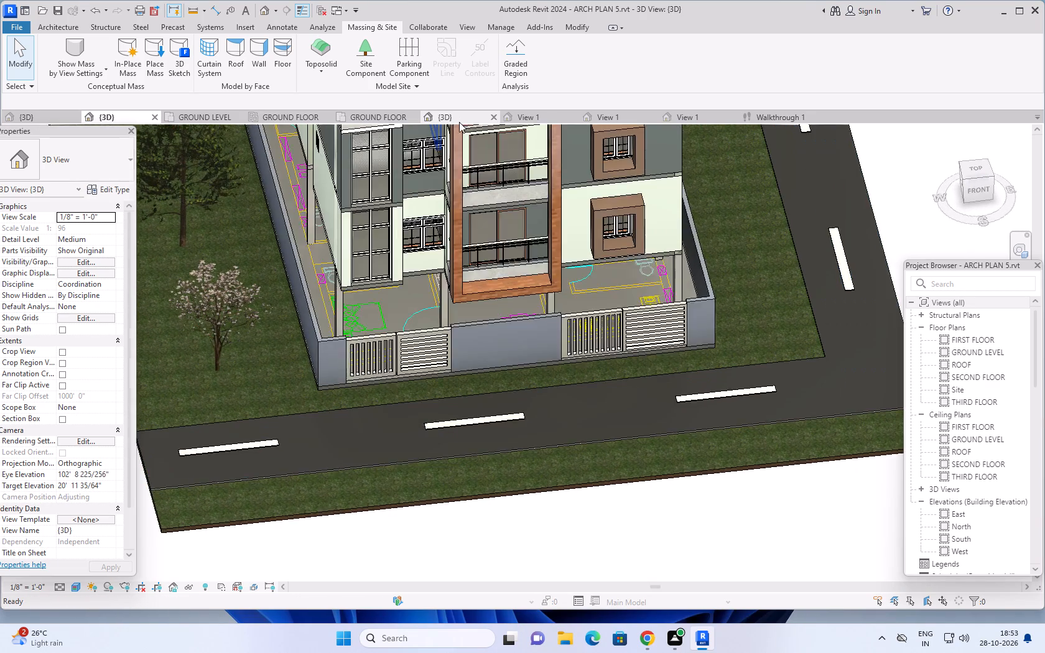
pyautogui.click(547, 114)
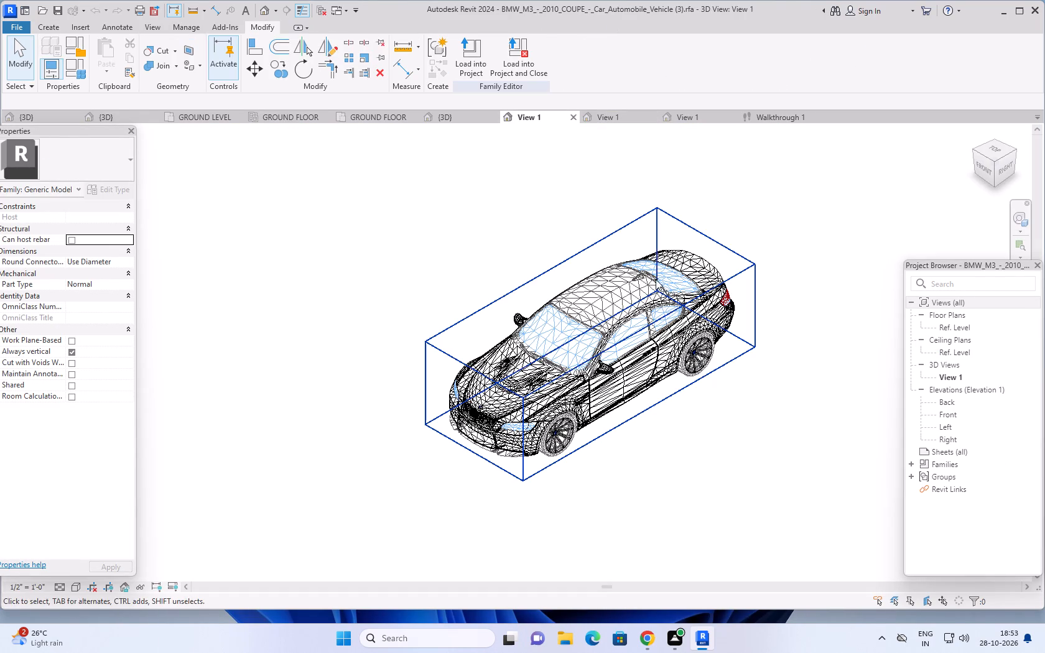
pyautogui.click(659, 284)
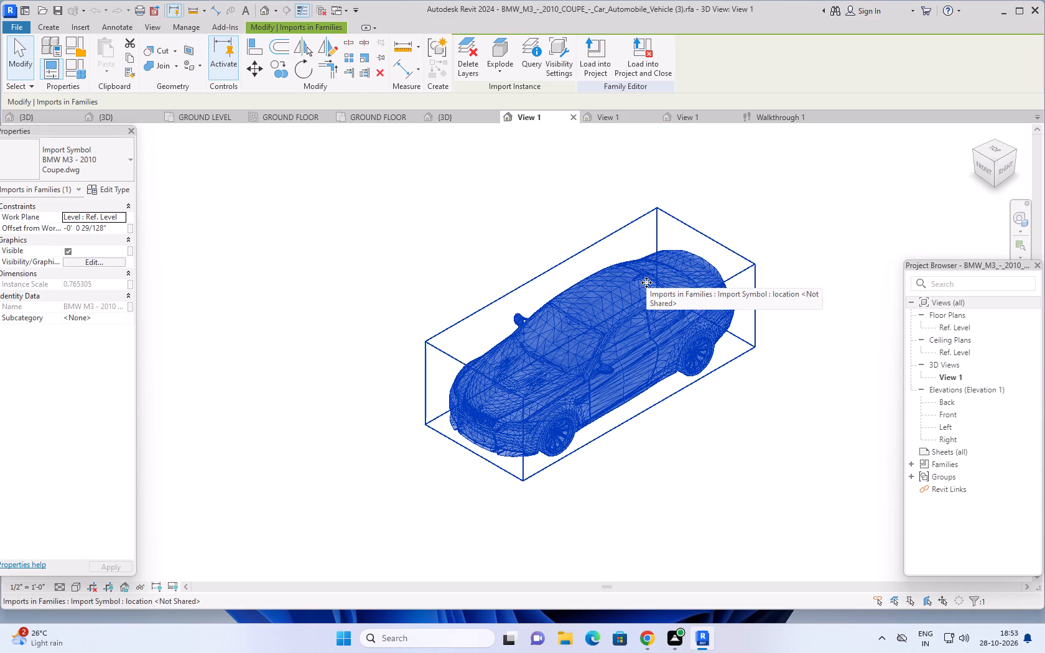
pyautogui.click(591, 59)
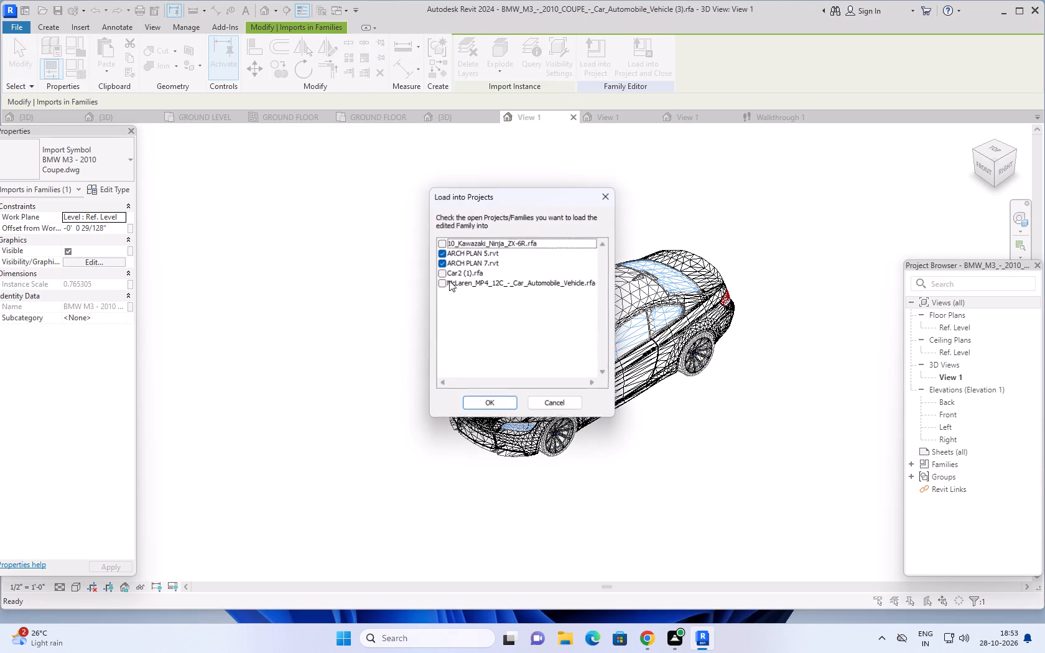
pyautogui.click(444, 261)
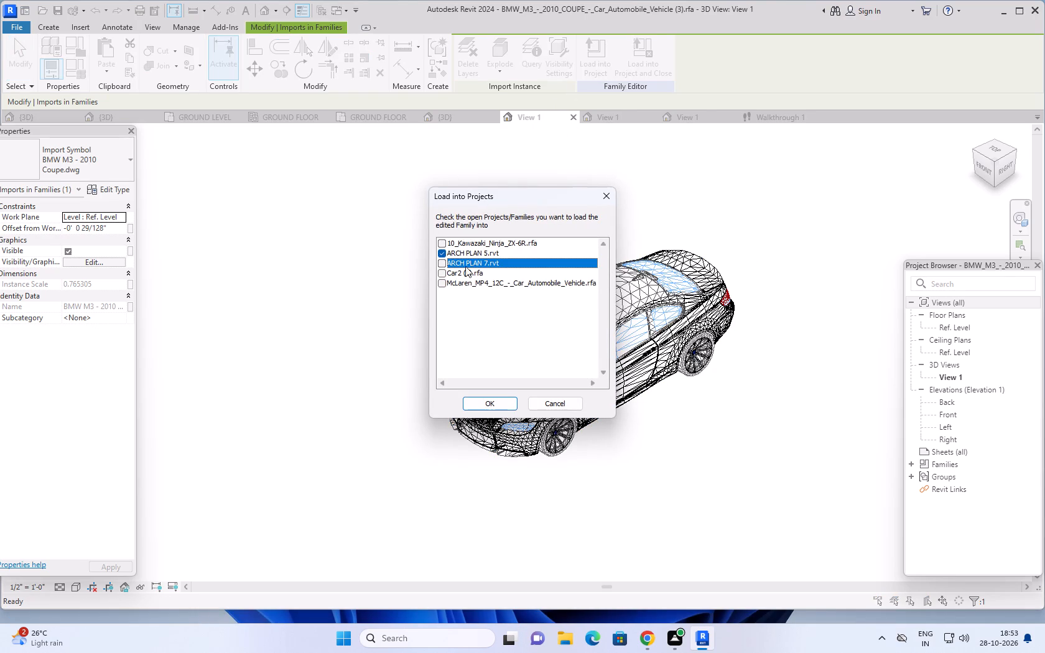
pyautogui.click(509, 403)
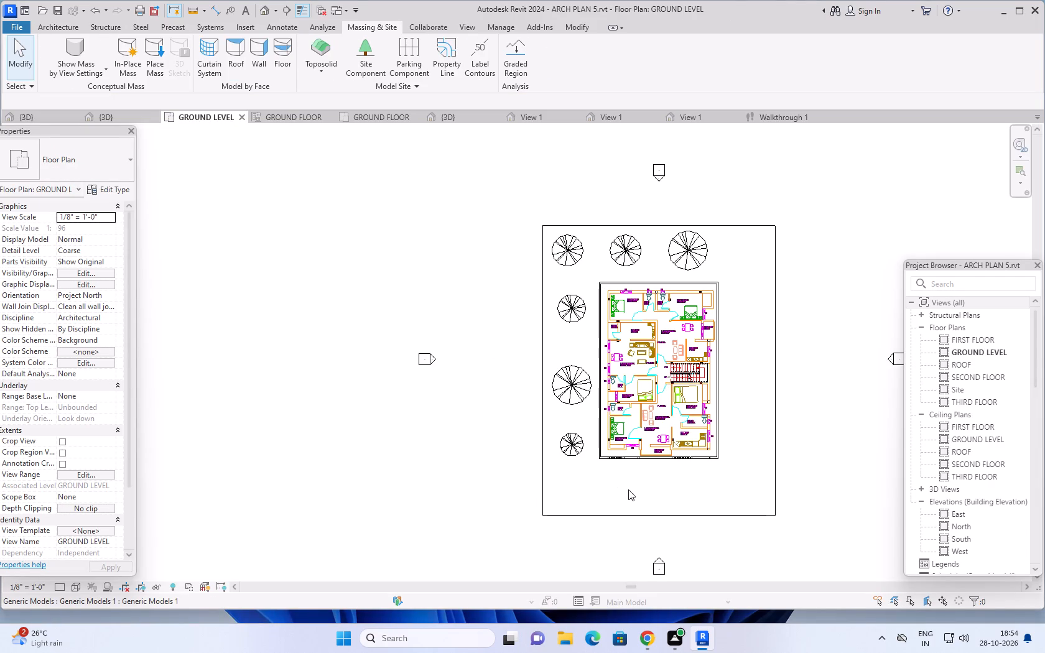
pyautogui.click(613, 494)
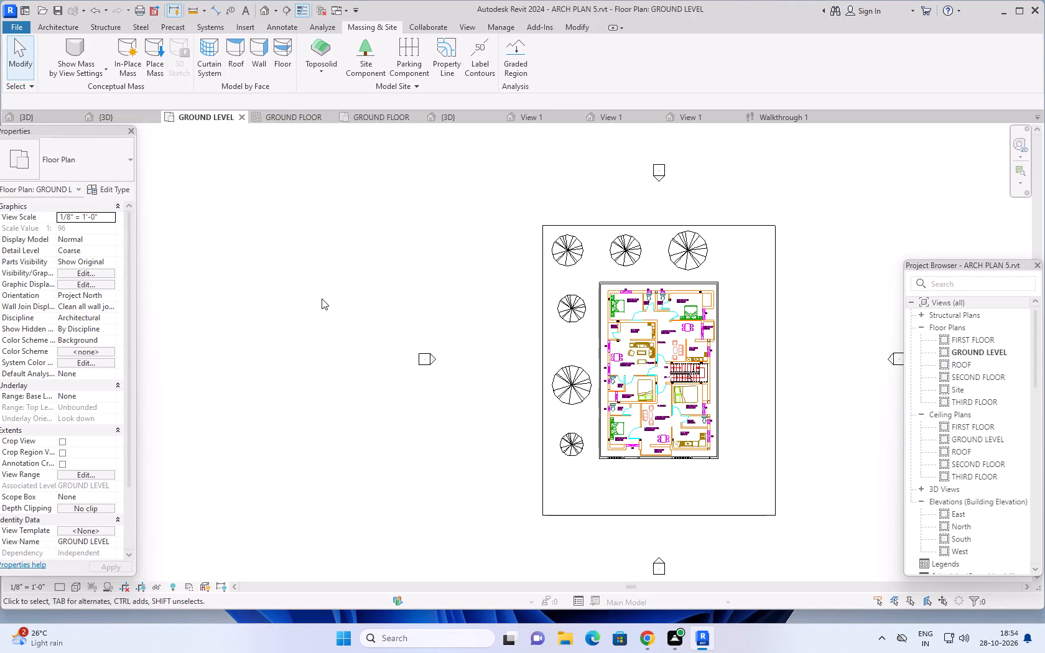
# Look through the Site Component types in ARCH PLAN 5 for the BMW M3 car.
pyautogui.click(365, 49)
pyautogui.click(126, 163)
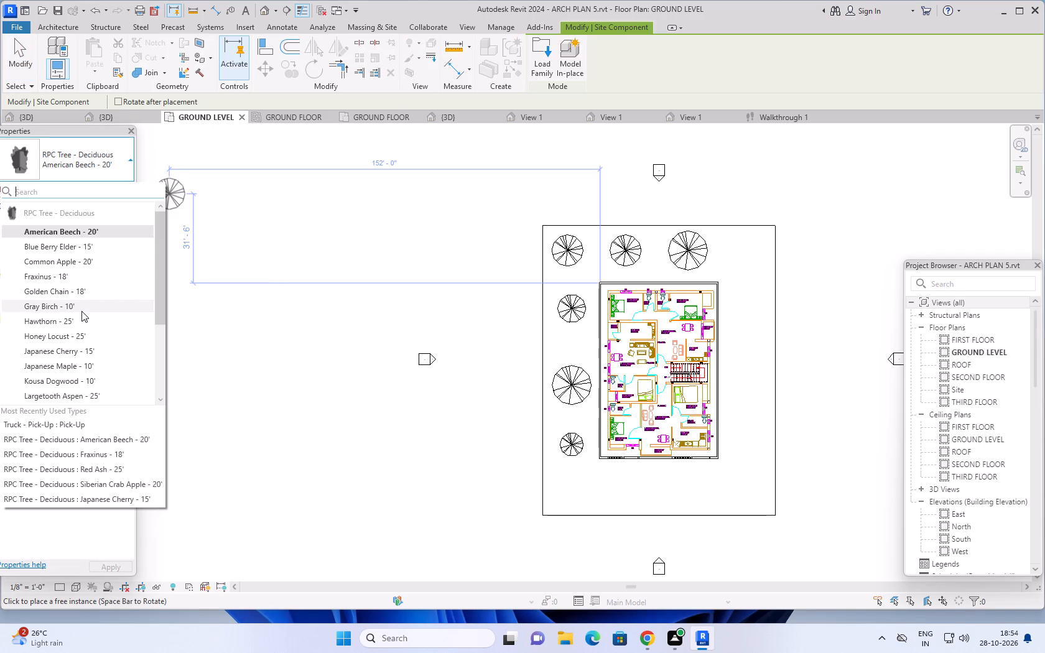
pyautogui.scroll(3, 81, 312)
pyautogui.scroll(-7, 87, 268)
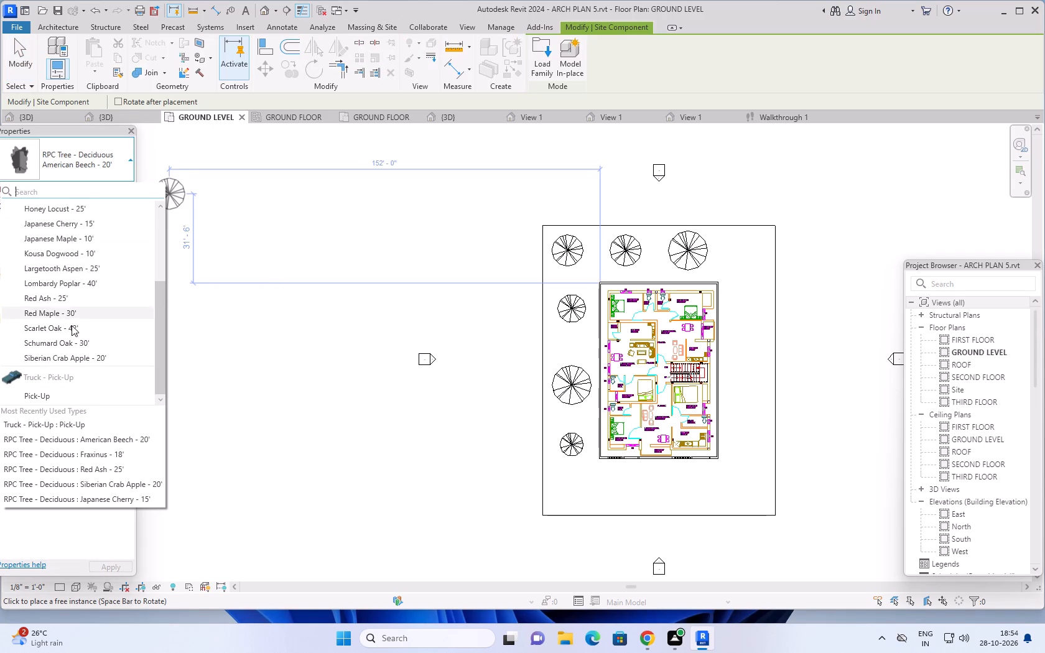
pyautogui.scroll(4, 50, 376)
pyautogui.scroll(5, 62, 303)
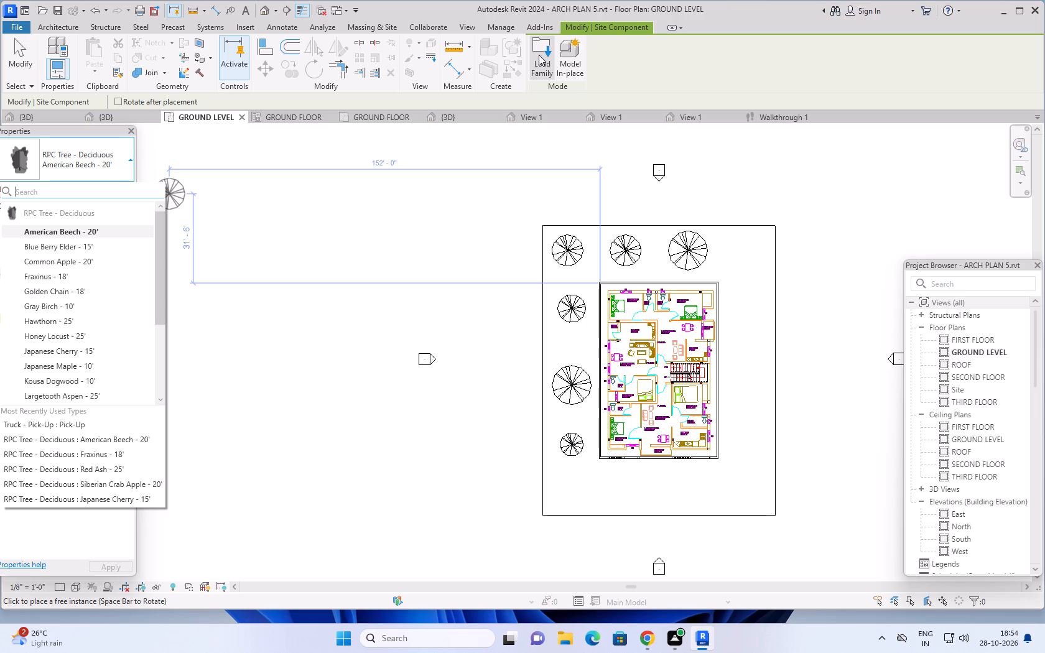
# Examine the ARCH PLAN 5 3D model from the front, left and right, including its trees and road.
pyautogui.click(30, 118)
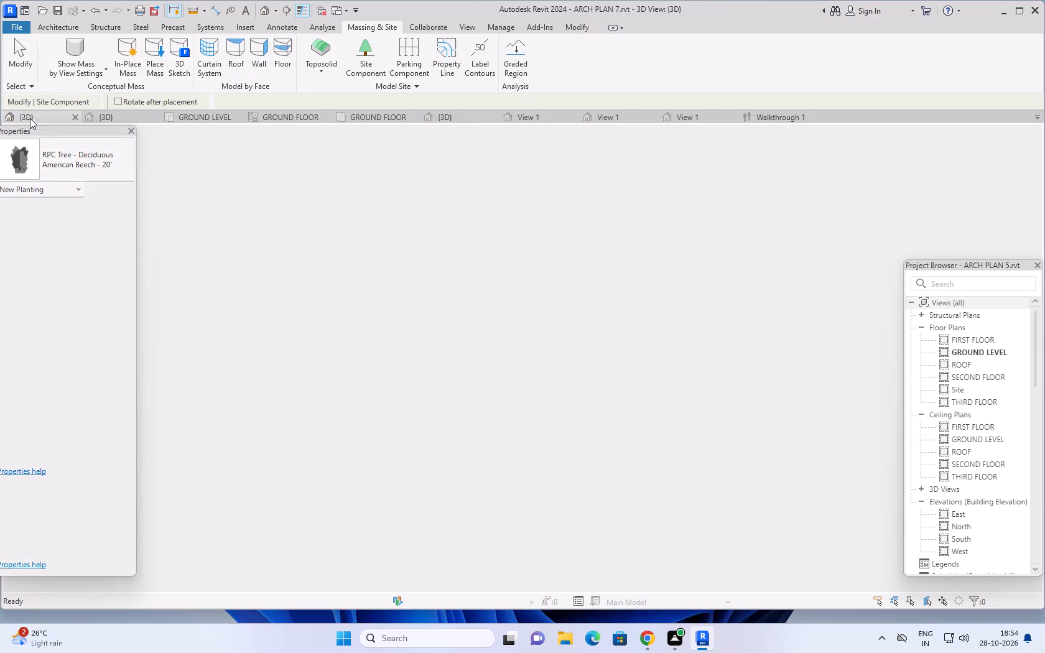
pyautogui.click(108, 116)
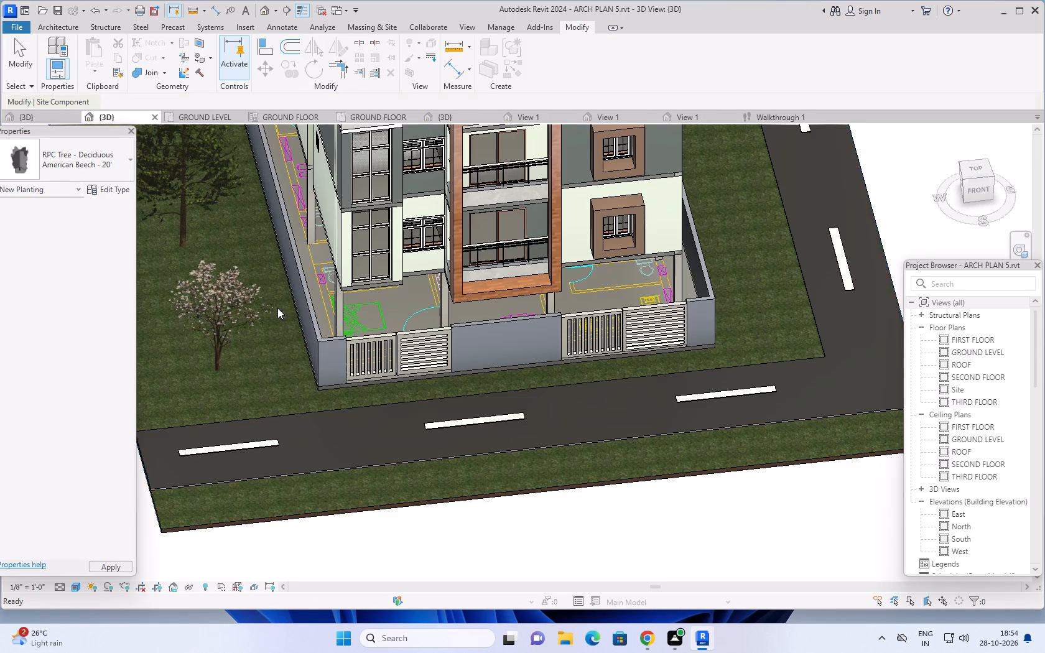
pyautogui.scroll(-2, 356, 404)
pyautogui.scroll(-1, 442, 433)
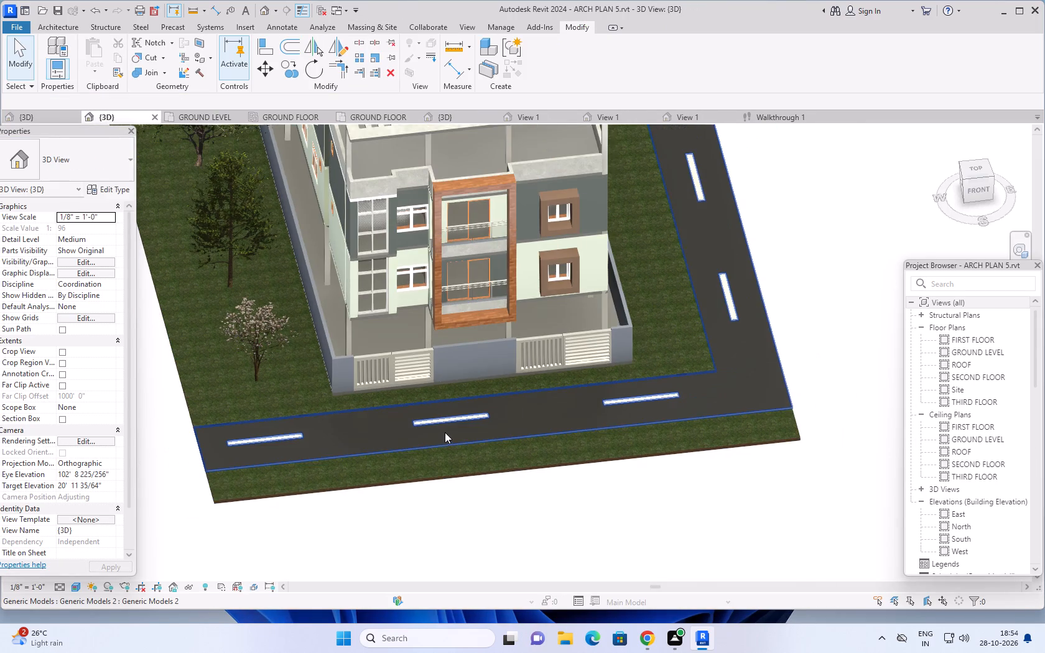
pyautogui.keyDown('shift'); pyautogui.moveTo(442, 431); pyautogui.dragTo(585, 356, button='middle'); pyautogui.keyUp('shift')
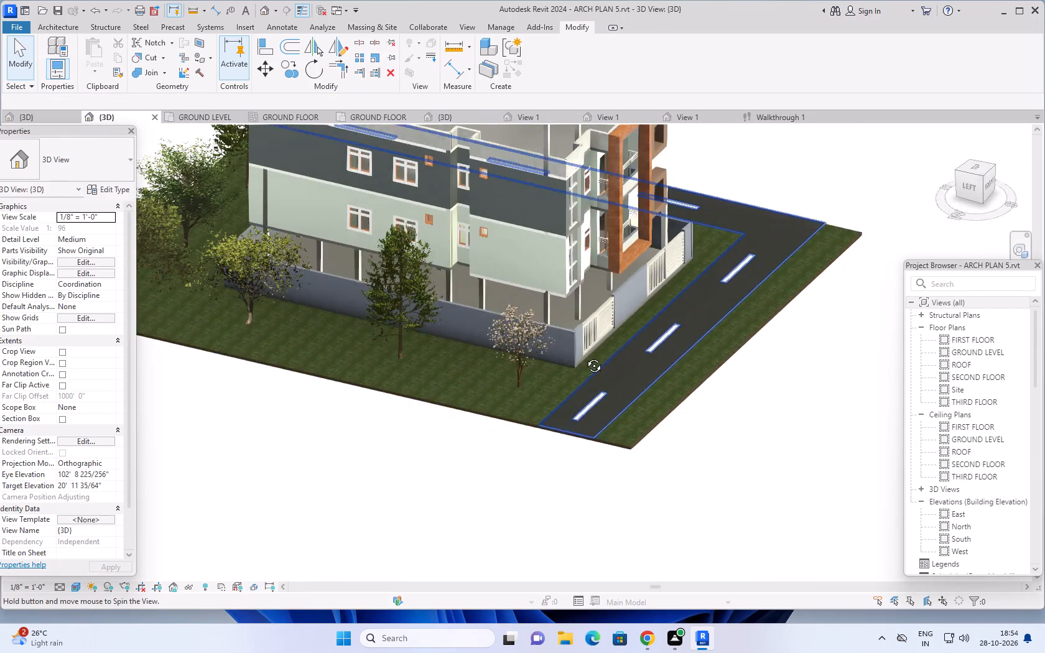
pyautogui.keyDown('shift'); pyautogui.moveTo(585, 356); pyautogui.dragTo(585, 355, button='middle'); pyautogui.keyUp('shift')
pyautogui.scroll(-3, 628, 367)
pyautogui.moveTo(643, 374); pyautogui.dragTo(625, 450, button='middle')
pyautogui.keyDown('shift'); pyautogui.moveTo(648, 425); pyautogui.dragTo(272, 422, button='middle'); pyautogui.keyUp('shift')
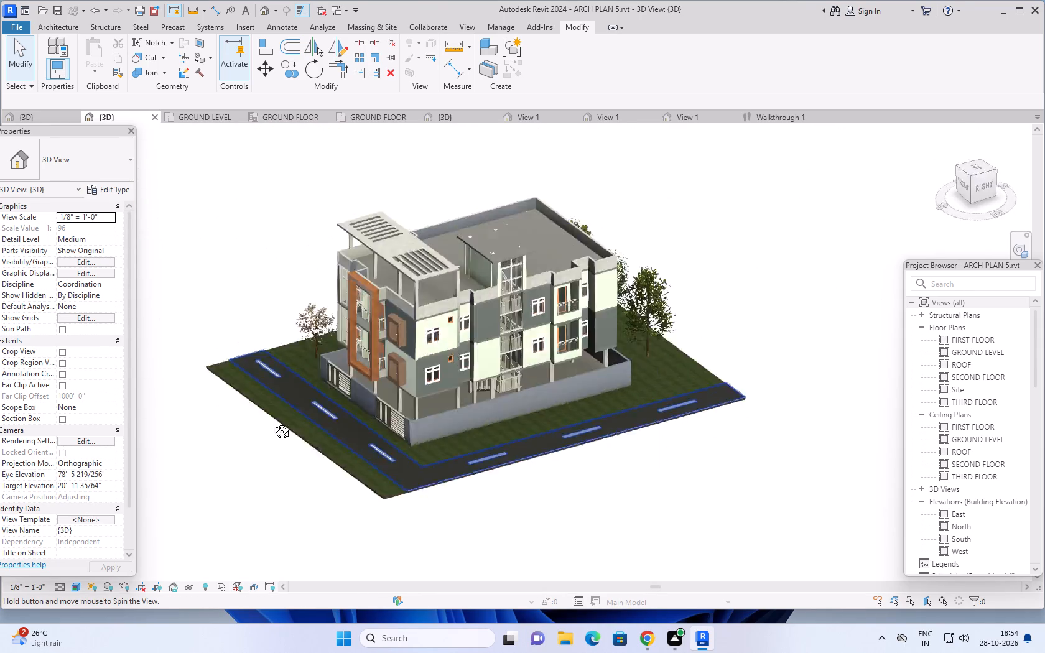
pyautogui.keyDown('shift'); pyautogui.moveTo(272, 422); pyautogui.dragTo(570, 440, button='middle'); pyautogui.keyUp('shift')
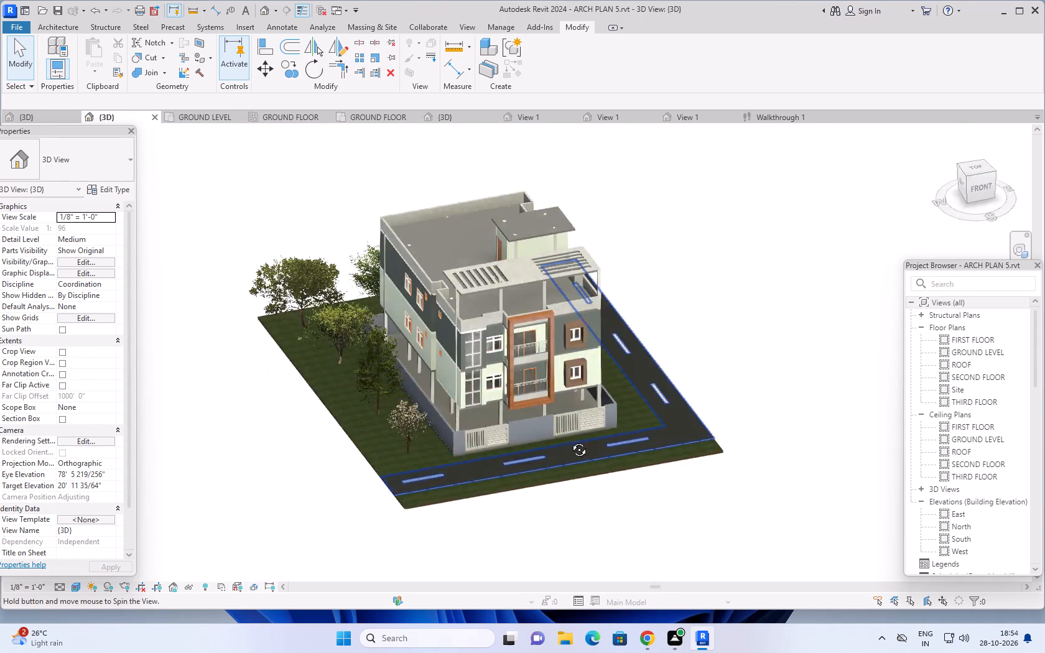
pyautogui.keyDown('shift'); pyautogui.moveTo(570, 440); pyautogui.dragTo(618, 405, button='middle'); pyautogui.keyUp('shift')
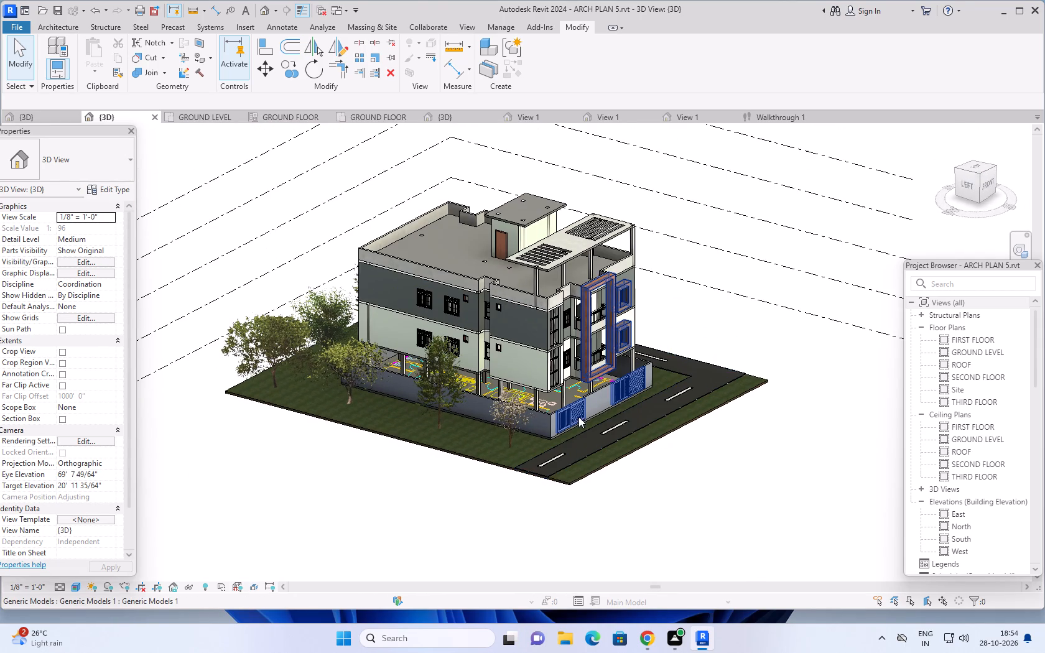
pyautogui.press('Escape')
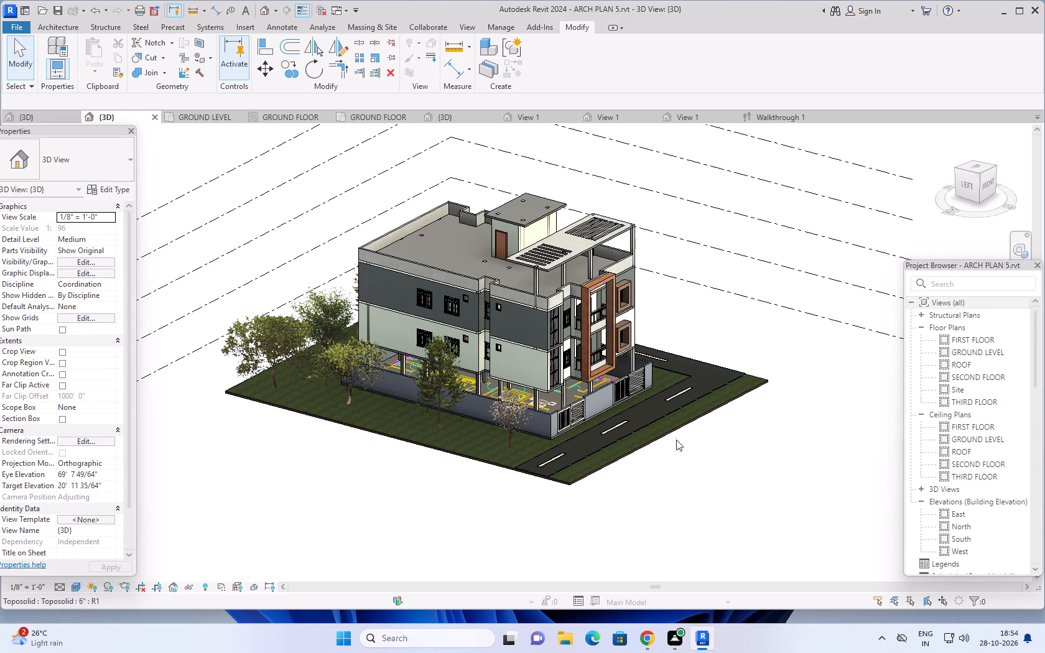
pyautogui.press('Escape')
pyautogui.moveTo(676, 412); pyautogui.dragTo(690, 427, button='middle')
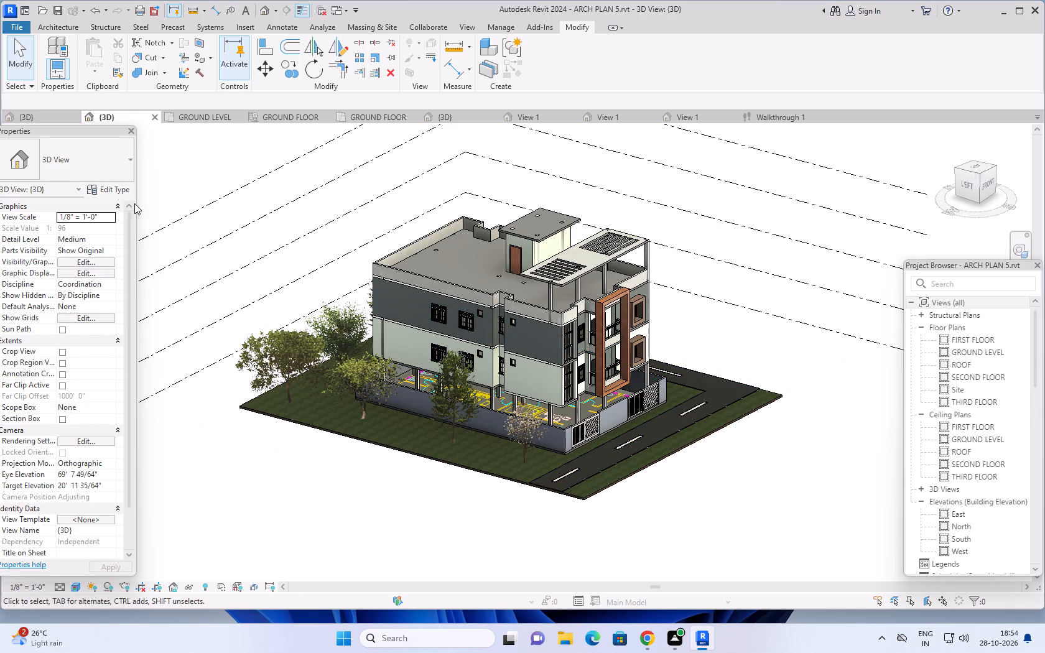
# Review the ARCH PLAN 7 building in 3D and open its saved RENDER 1 rendering.
pyautogui.click(37, 118)
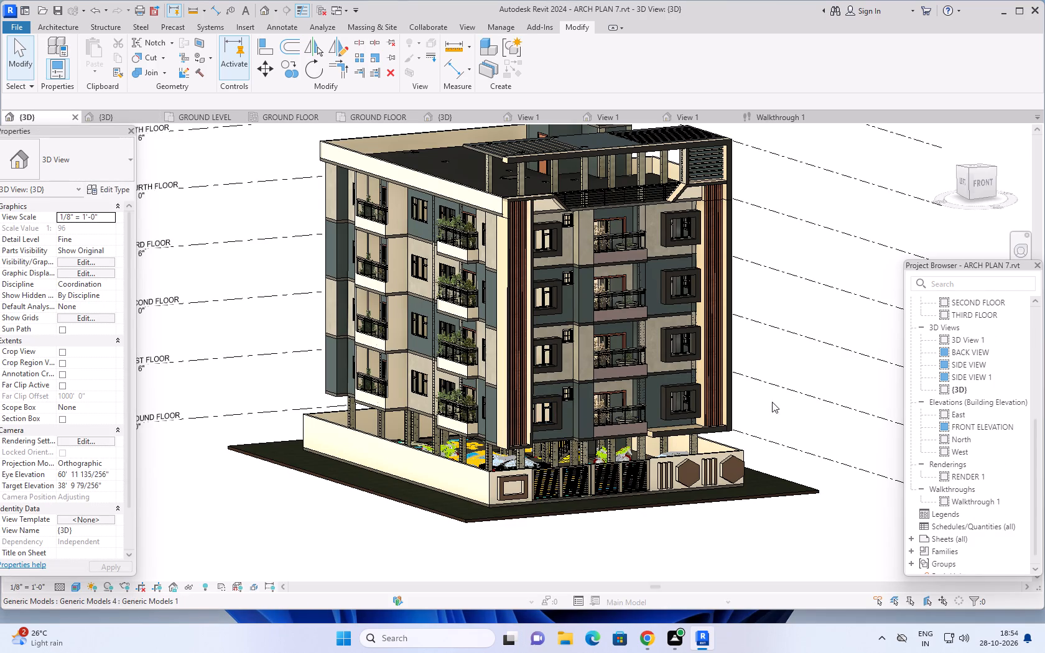
pyautogui.moveTo(778, 430); pyautogui.dragTo(695, 447, button='middle')
pyautogui.keyDown('shift'); pyautogui.moveTo(761, 458); pyautogui.dragTo(707, 467, button='middle'); pyautogui.keyUp('shift')
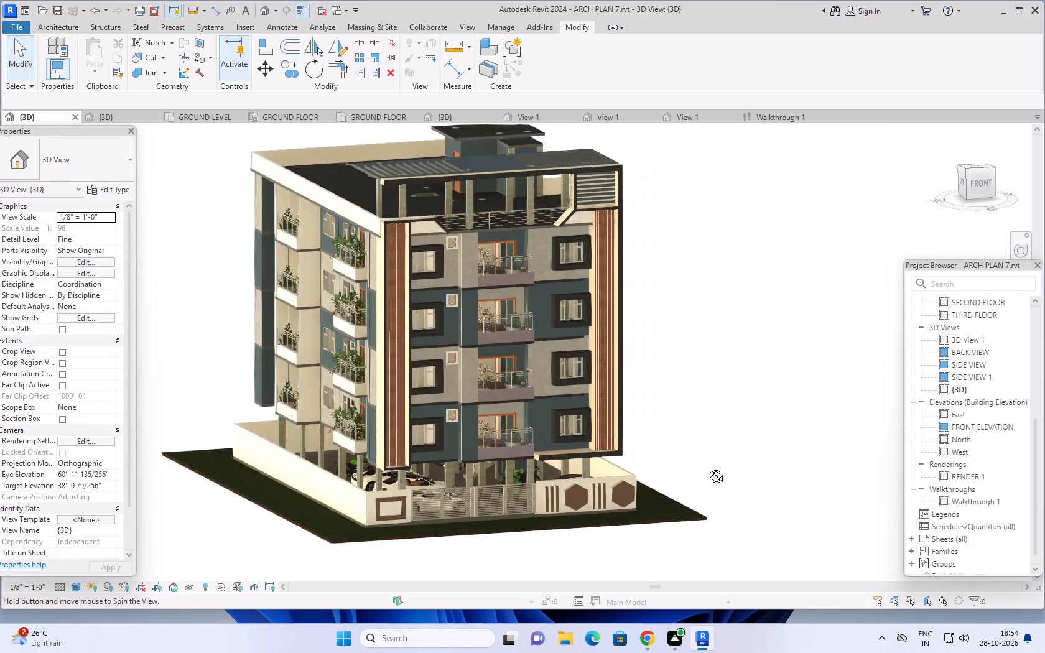
pyautogui.keyDown('shift'); pyautogui.moveTo(707, 467); pyautogui.dragTo(626, 457, button='middle'); pyautogui.keyUp('shift')
pyautogui.moveTo(681, 382); pyautogui.dragTo(764, 409, button='middle')
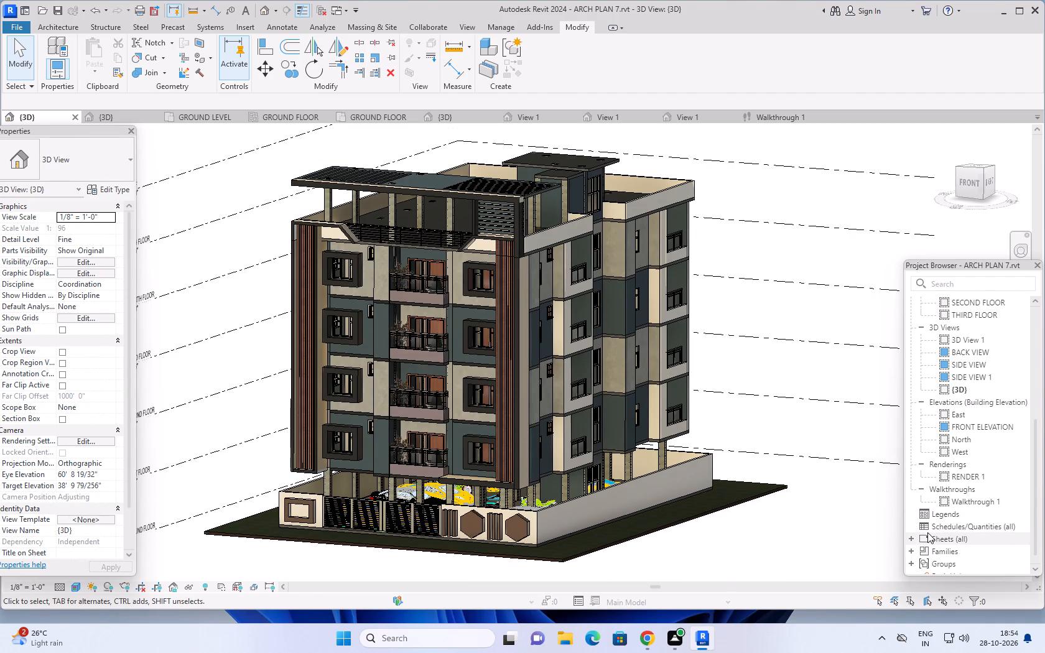
pyautogui.doubleClick(945, 478)
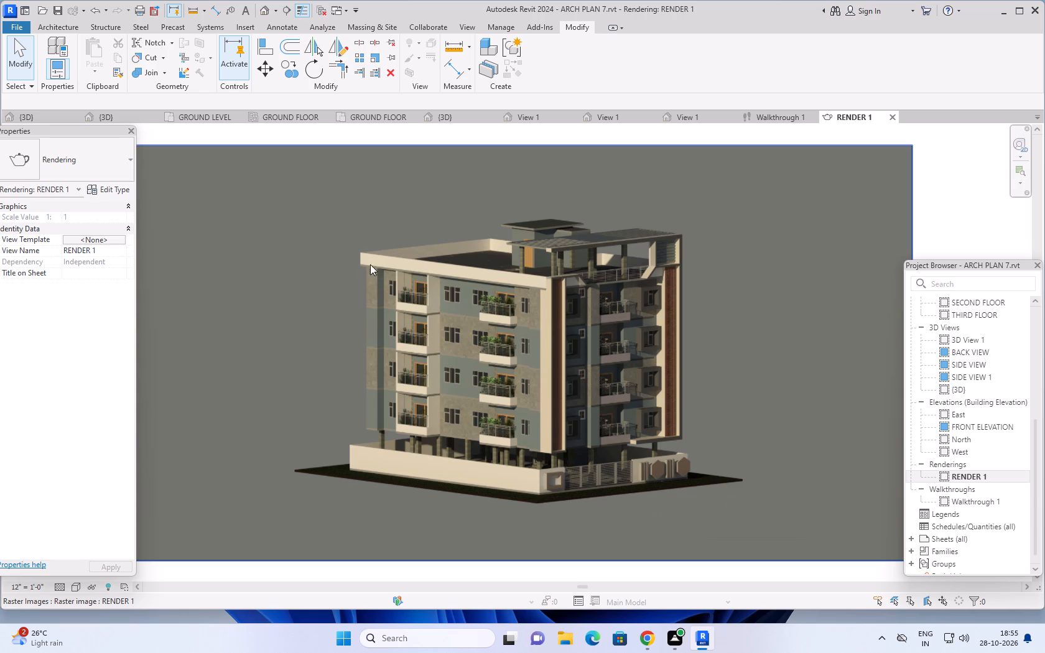
pyautogui.click(96, 112)
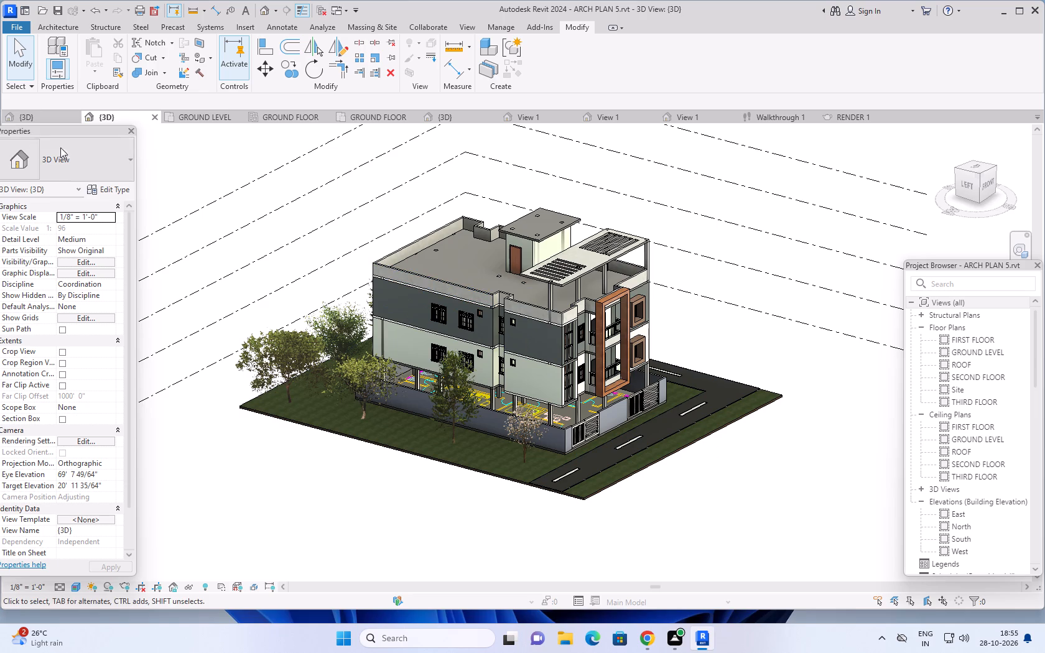
# Start rendering the ARCH PLAN 7 3D view showing the front facade and right side, using the existing render settings.
pyautogui.click(30, 118)
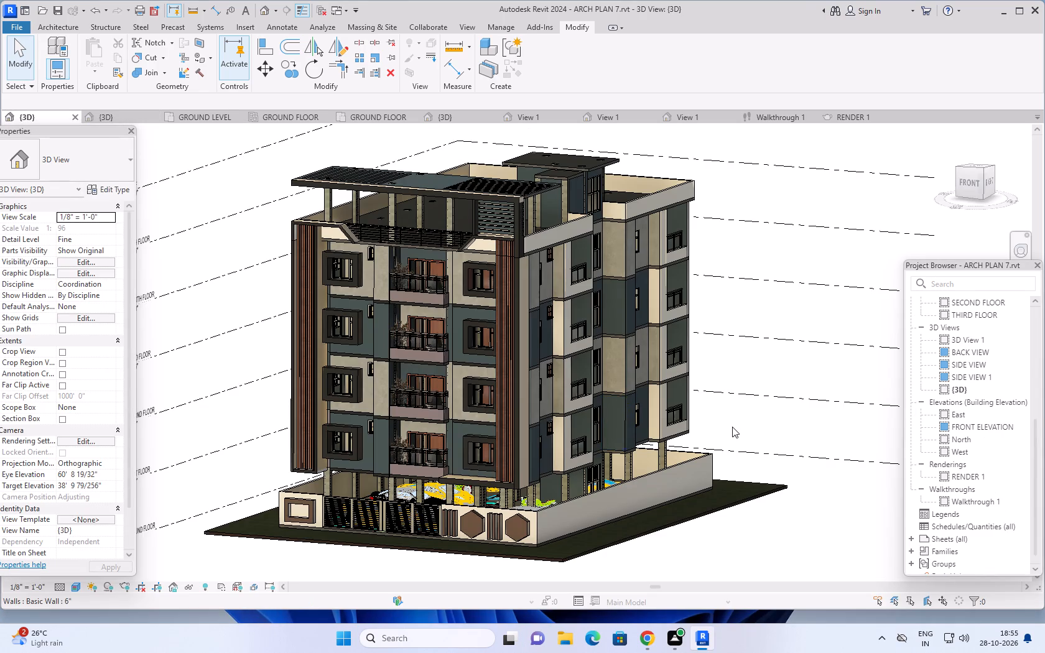
pyautogui.scroll(-3, 713, 409)
pyautogui.moveTo(736, 377); pyautogui.dragTo(736, 435, button='middle')
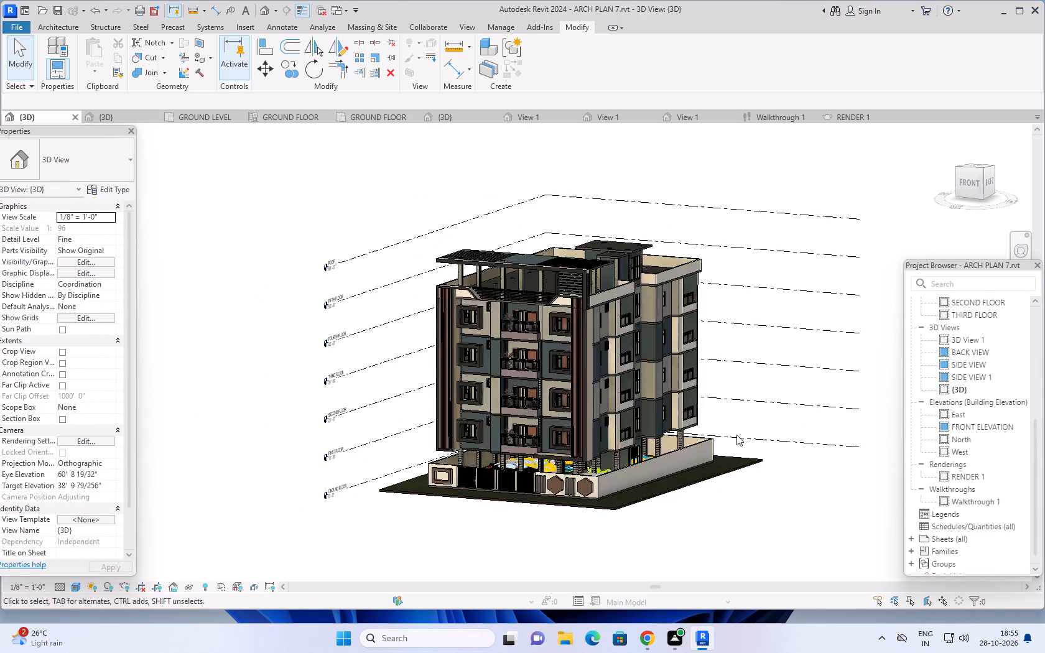
pyautogui.moveTo(736, 435); pyautogui.dragTo(698, 522, button='middle')
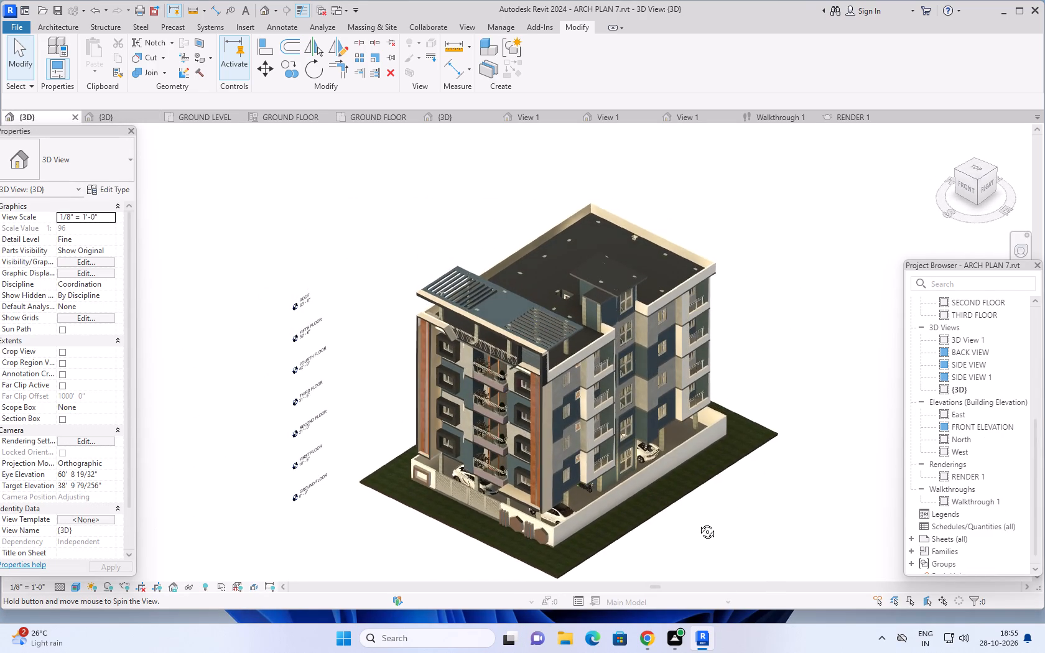
pyautogui.moveTo(698, 522); pyautogui.dragTo(719, 482, button='middle')
pyautogui.scroll(1, 714, 478)
pyautogui.moveTo(739, 471); pyautogui.dragTo(801, 456, button='middle')
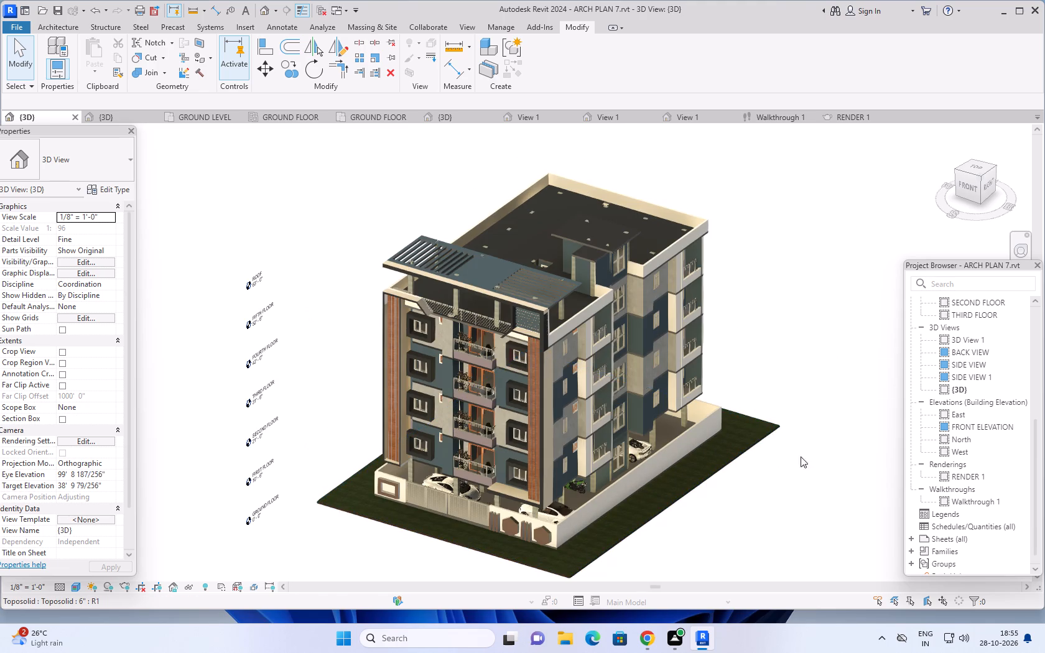
pyautogui.moveTo(801, 456); pyautogui.dragTo(832, 449, button='middle')
pyautogui.moveTo(814, 462); pyautogui.dragTo(799, 463, button='middle')
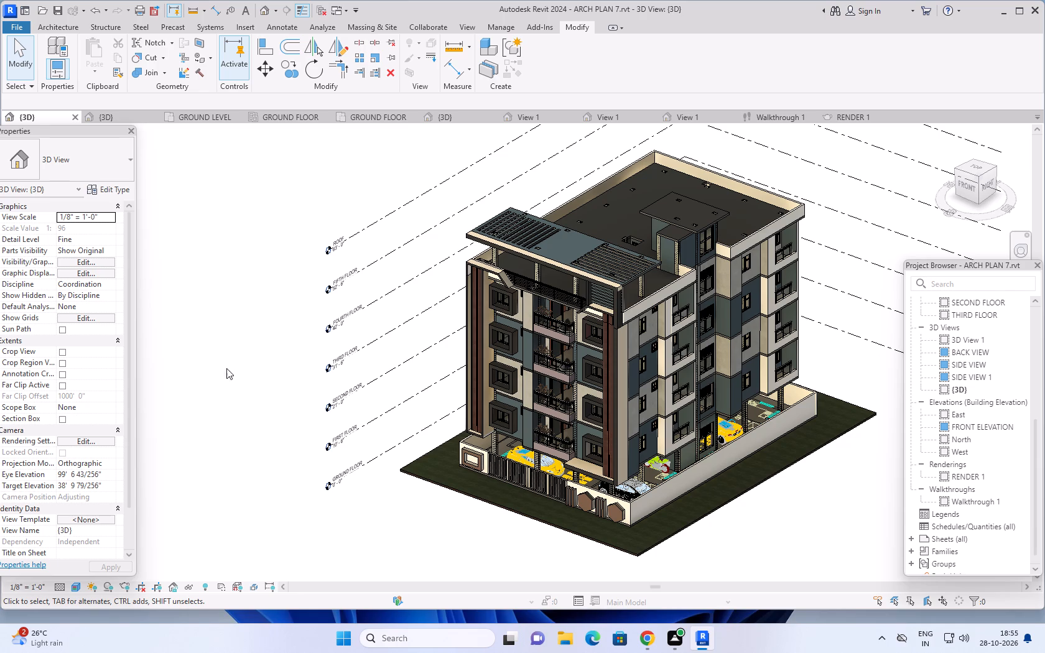
pyautogui.moveTo(343, 529); pyautogui.dragTo(290, 534, button='middle')
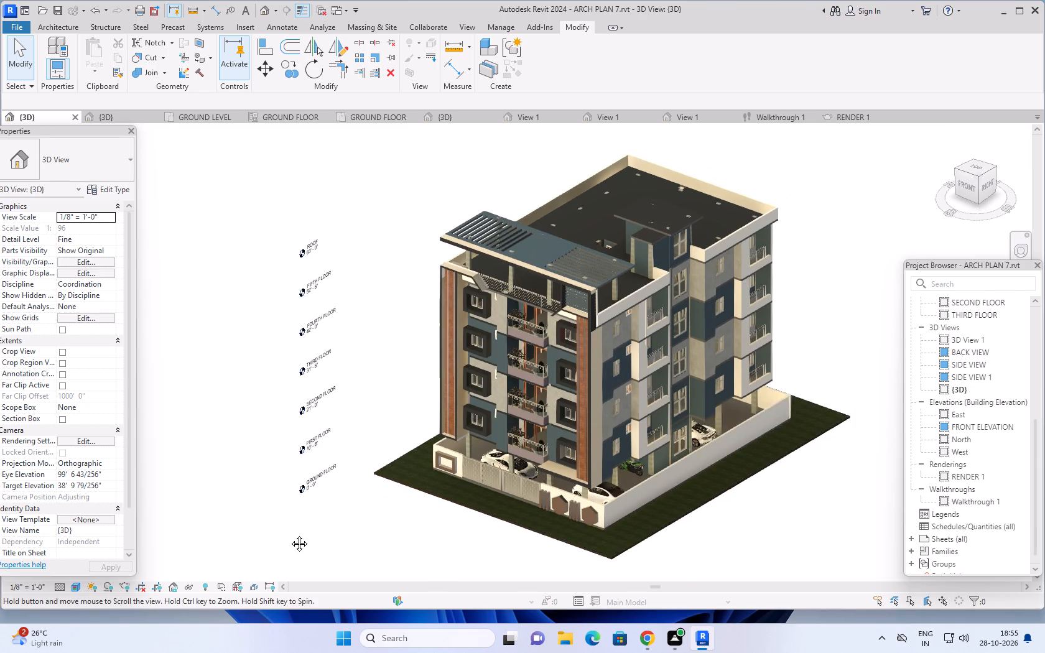
pyautogui.moveTo(290, 534); pyautogui.dragTo(289, 534, button='middle')
pyautogui.moveTo(360, 542); pyautogui.dragTo(427, 461, button='middle')
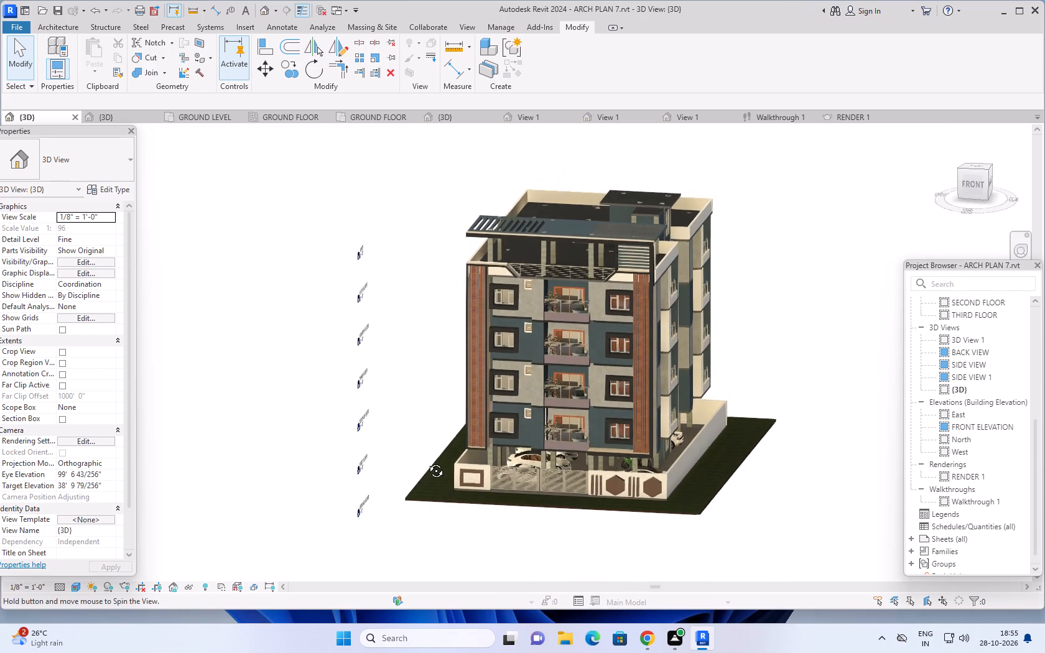
pyautogui.moveTo(427, 461); pyautogui.dragTo(419, 455, button='middle')
pyautogui.scroll(1, 705, 460)
pyautogui.moveTo(816, 391); pyautogui.dragTo(807, 435, button='middle')
pyautogui.moveTo(807, 432); pyautogui.dragTo(806, 425, button='middle')
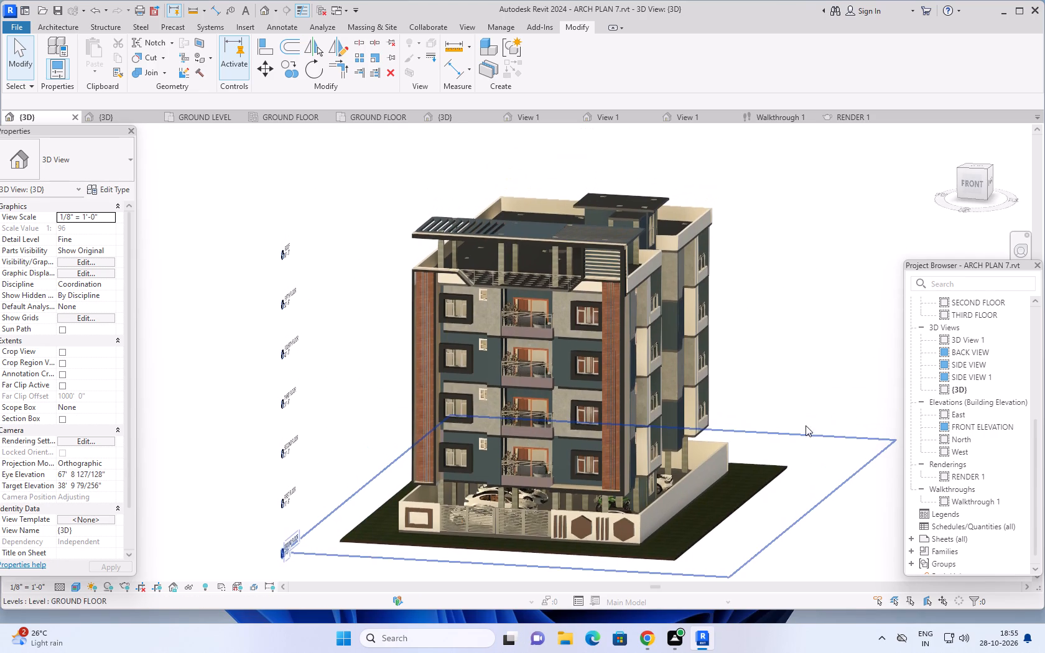
pyautogui.moveTo(806, 425); pyautogui.dragTo(800, 414, button='middle')
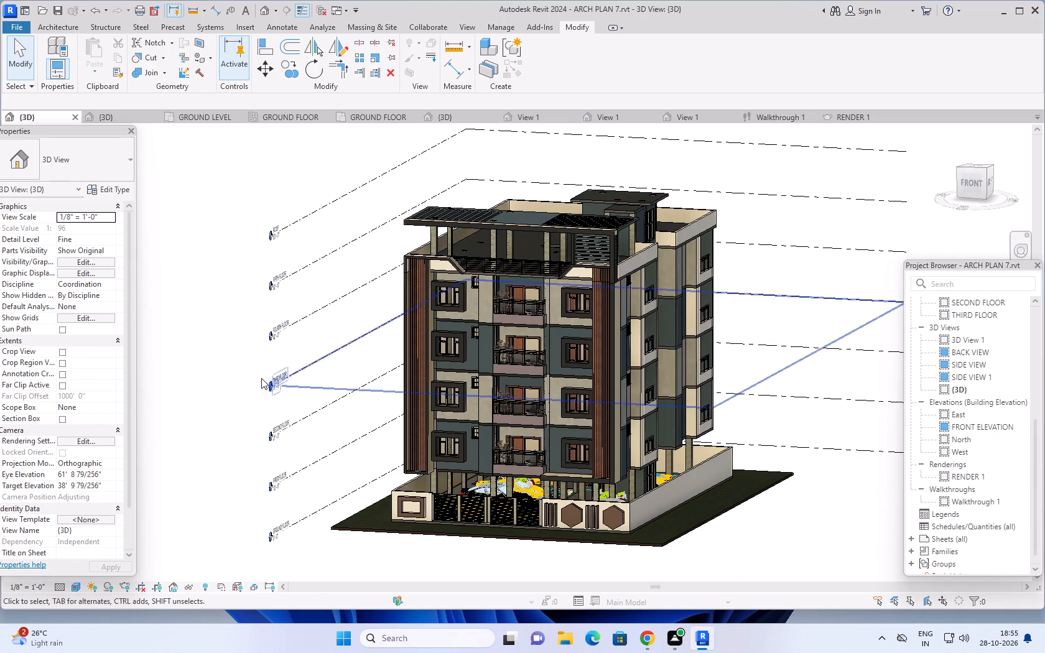
pyautogui.write('RR')
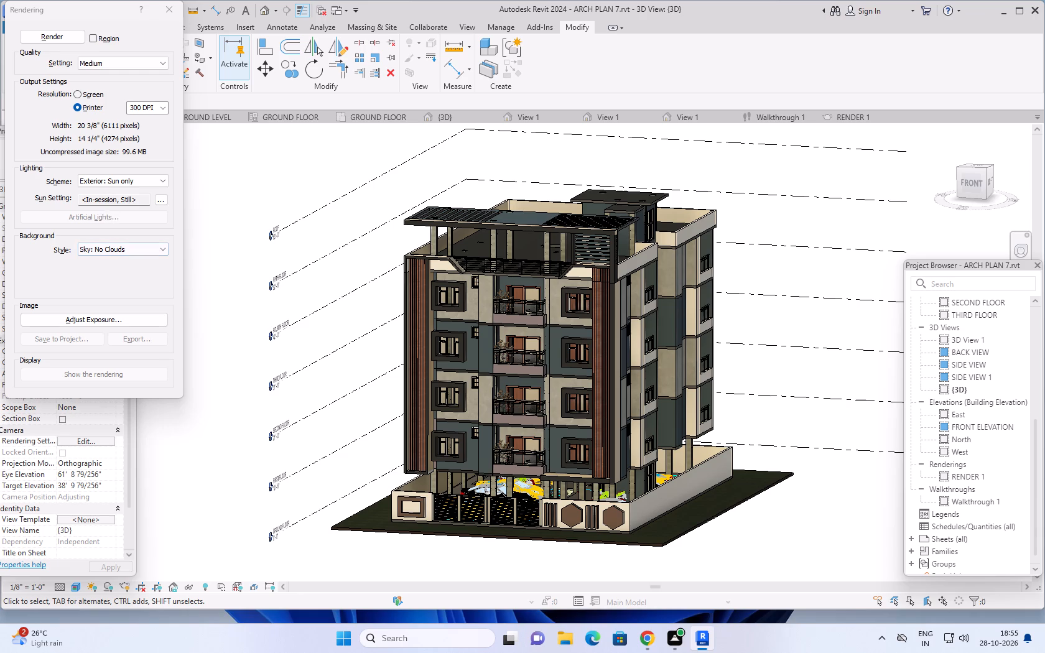
pyautogui.click(53, 37)
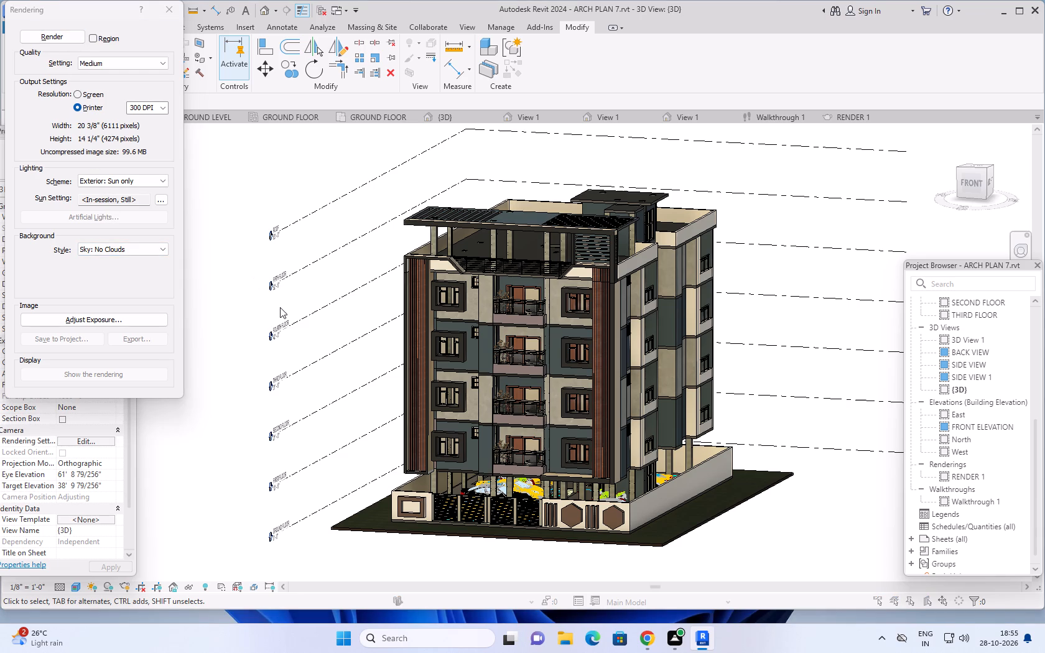
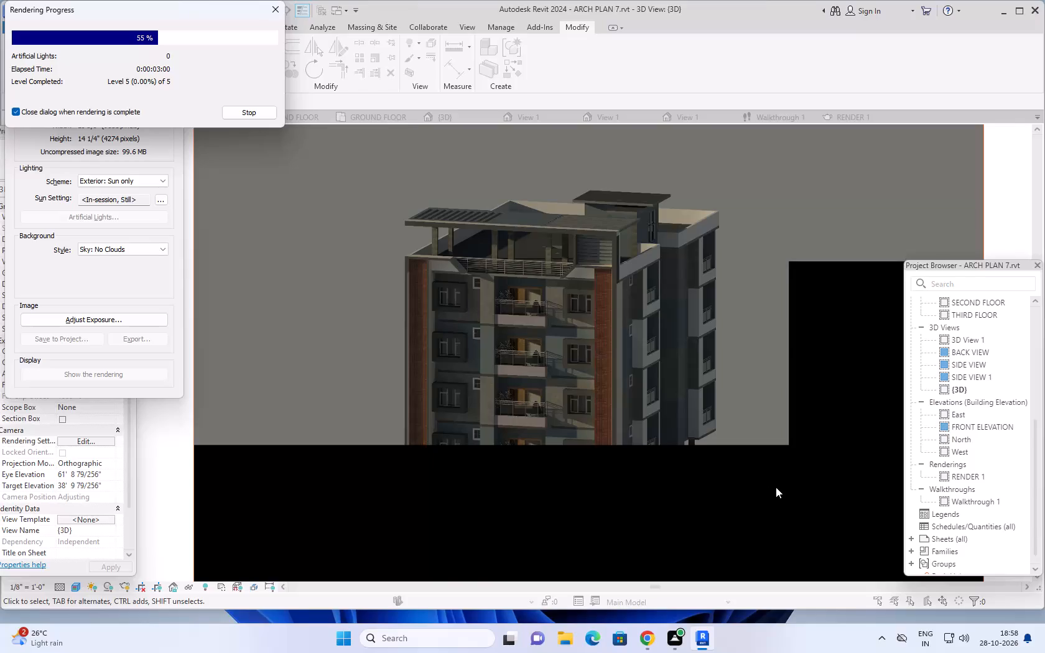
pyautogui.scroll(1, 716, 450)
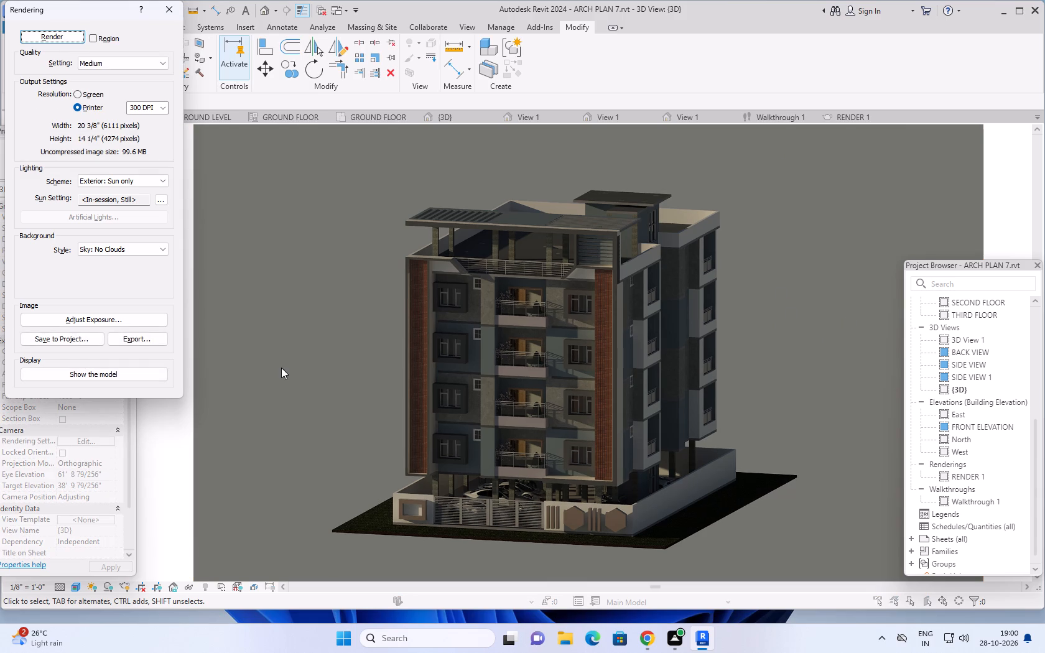
# Save the finished rendering to the project as RENDER 2 and close the rendering settings.
pyautogui.click(73, 340)
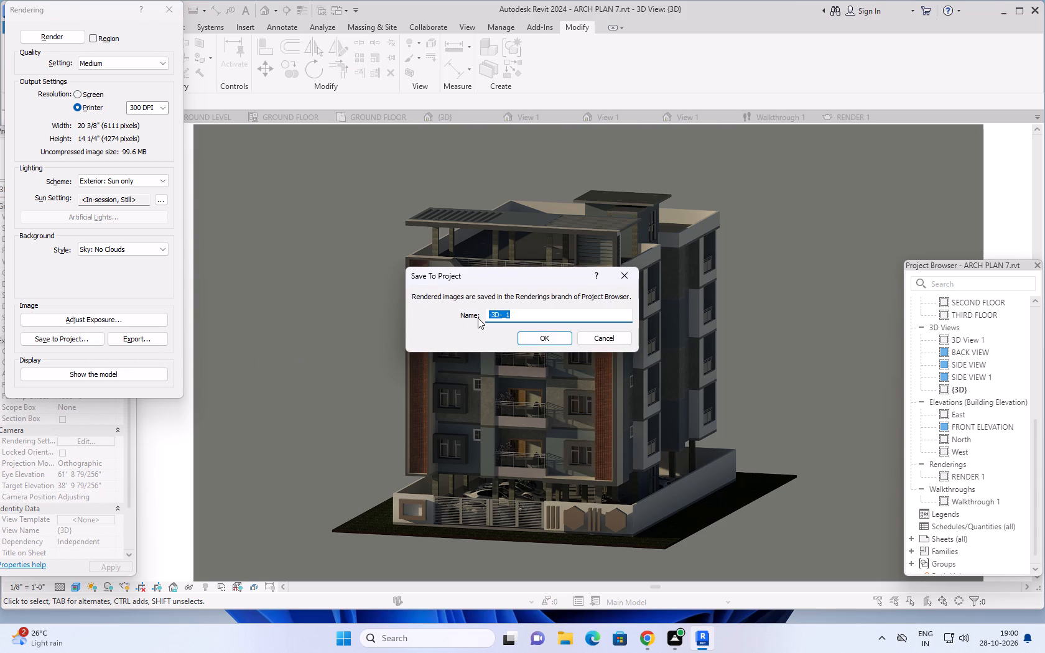
pyautogui.write('RENDER')
pyautogui.press('space')
pyautogui.press('2')
pyautogui.click(546, 337)
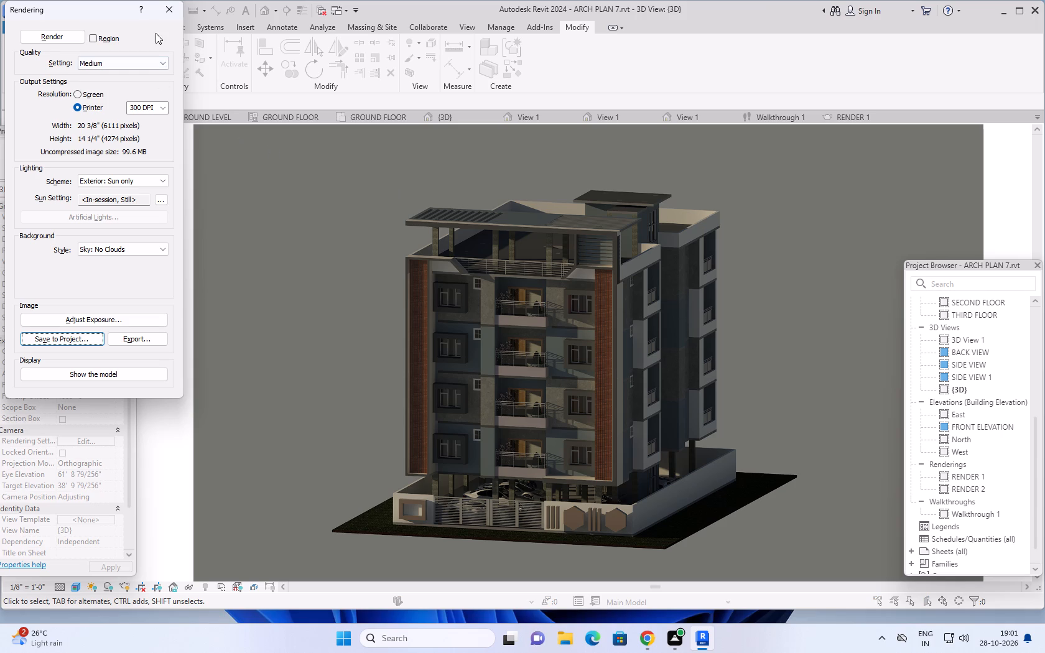
pyautogui.click(165, 10)
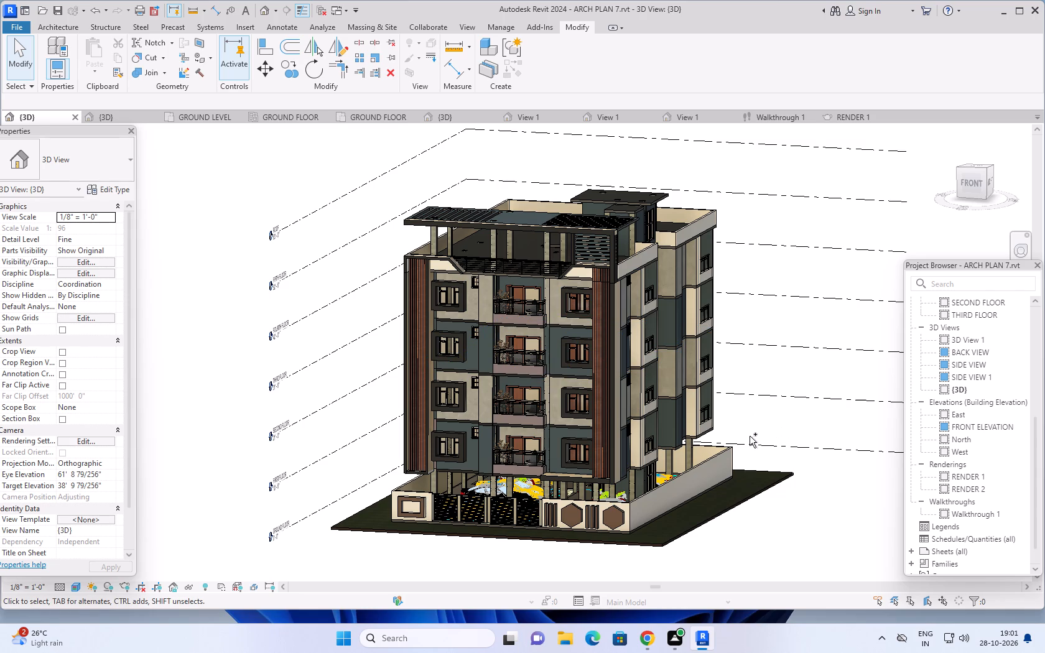
# Open the print setup and set the print range to selected views/sheets.
pyautogui.hotkey('ctrl', 'p')
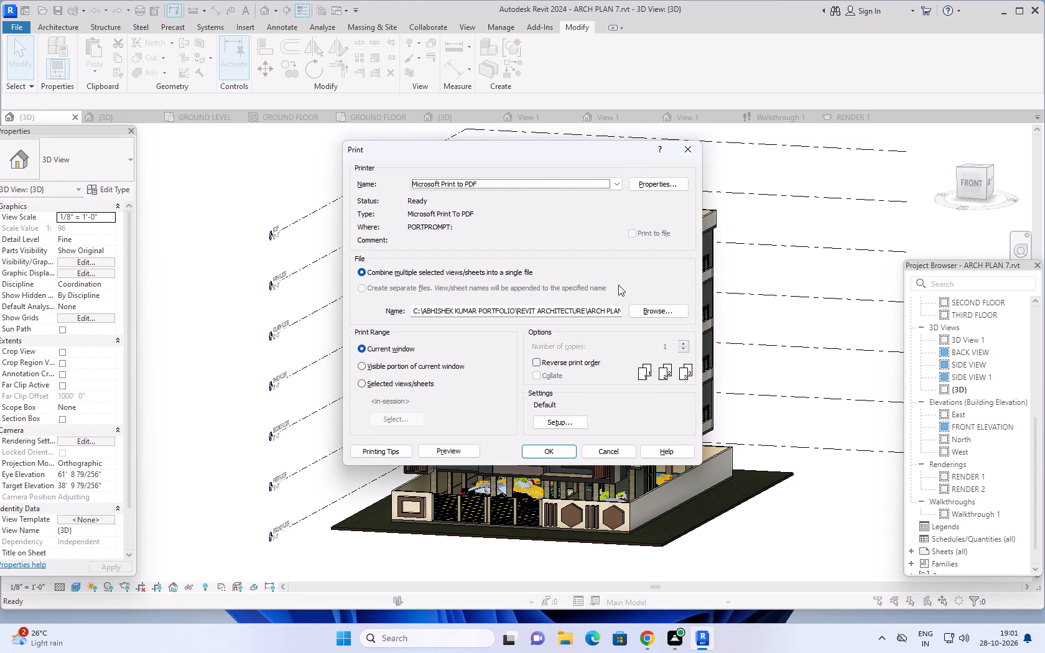
pyautogui.click(361, 385)
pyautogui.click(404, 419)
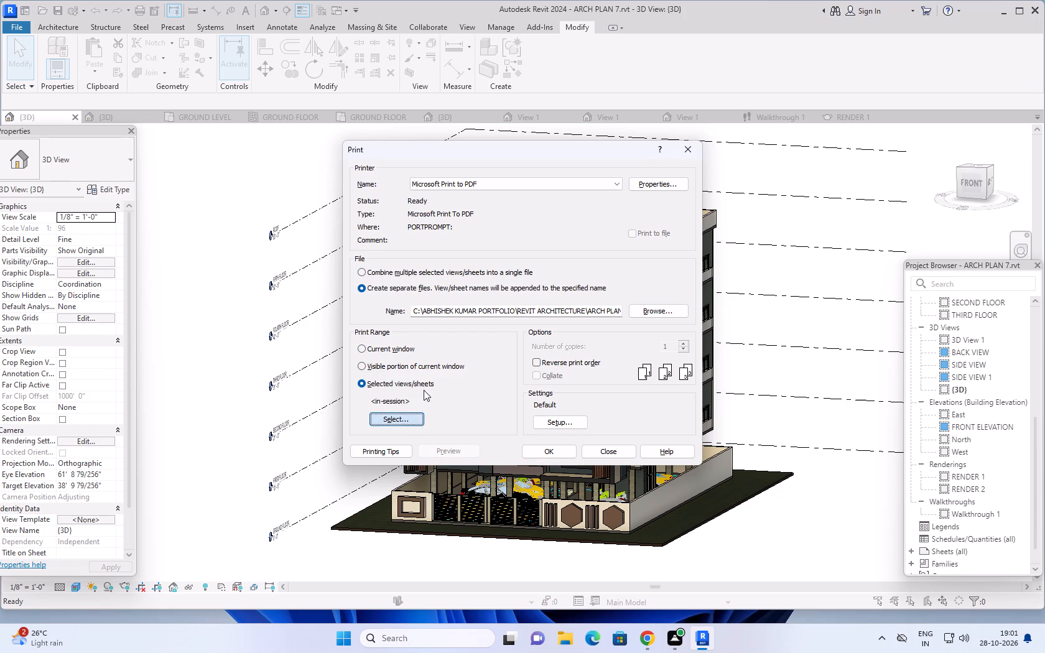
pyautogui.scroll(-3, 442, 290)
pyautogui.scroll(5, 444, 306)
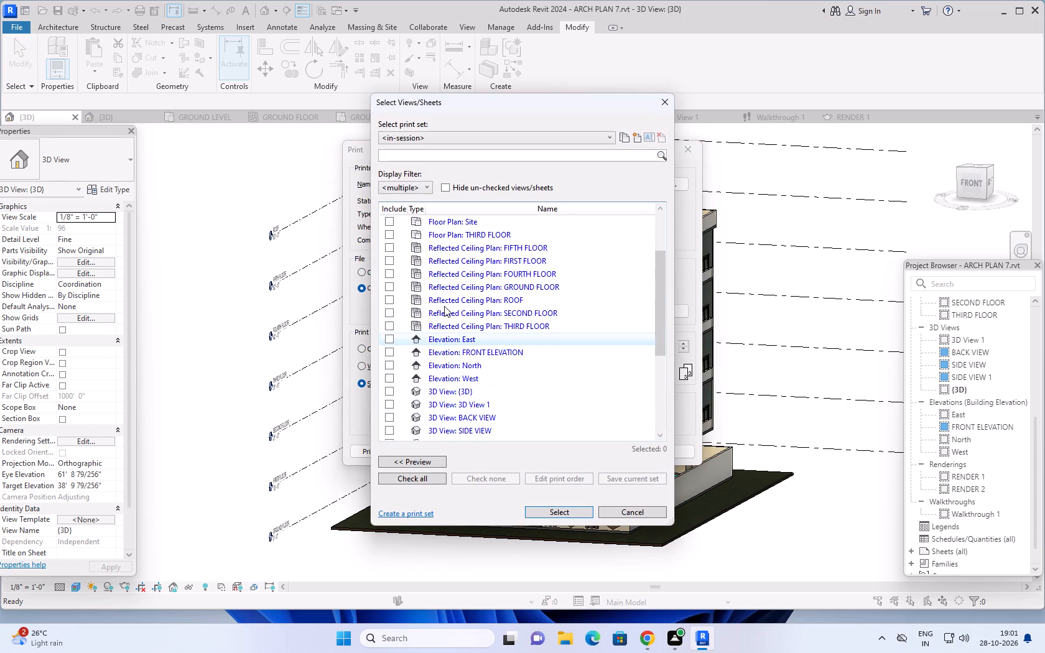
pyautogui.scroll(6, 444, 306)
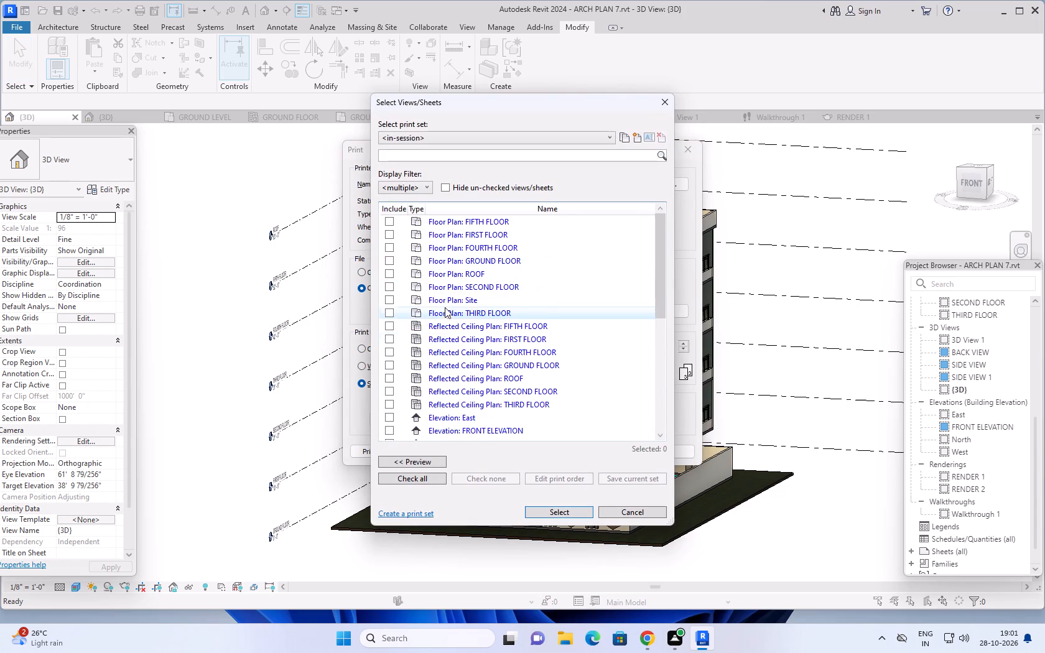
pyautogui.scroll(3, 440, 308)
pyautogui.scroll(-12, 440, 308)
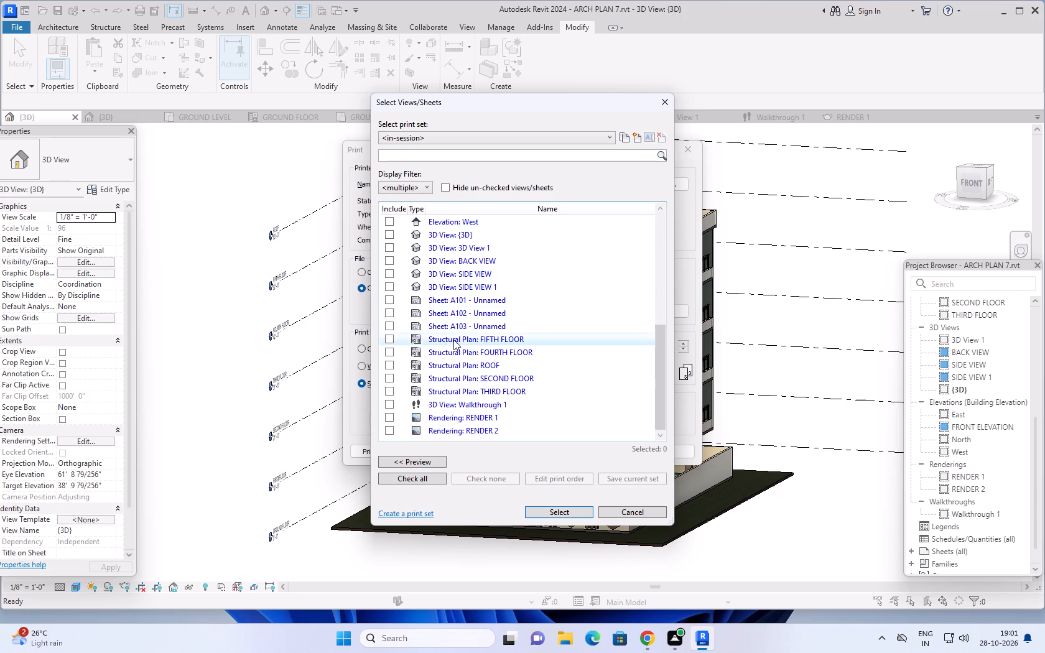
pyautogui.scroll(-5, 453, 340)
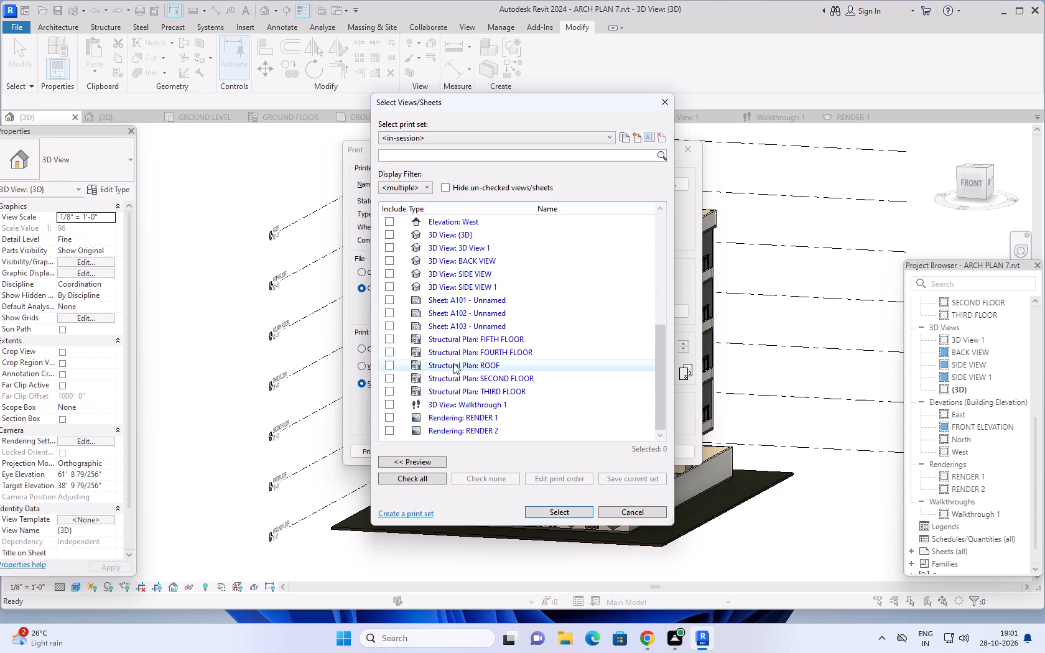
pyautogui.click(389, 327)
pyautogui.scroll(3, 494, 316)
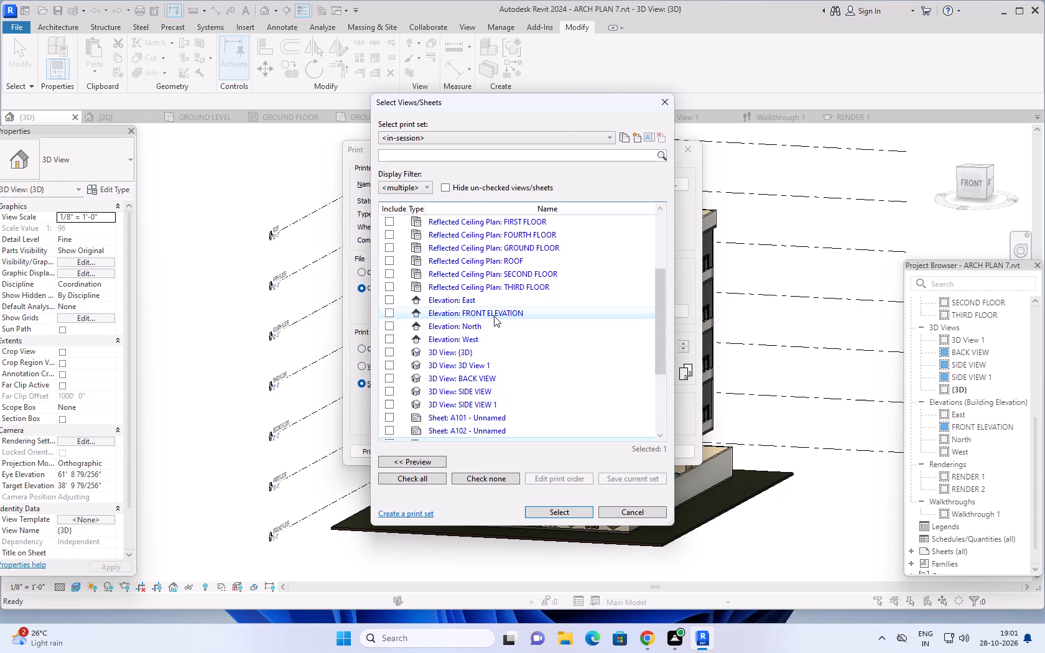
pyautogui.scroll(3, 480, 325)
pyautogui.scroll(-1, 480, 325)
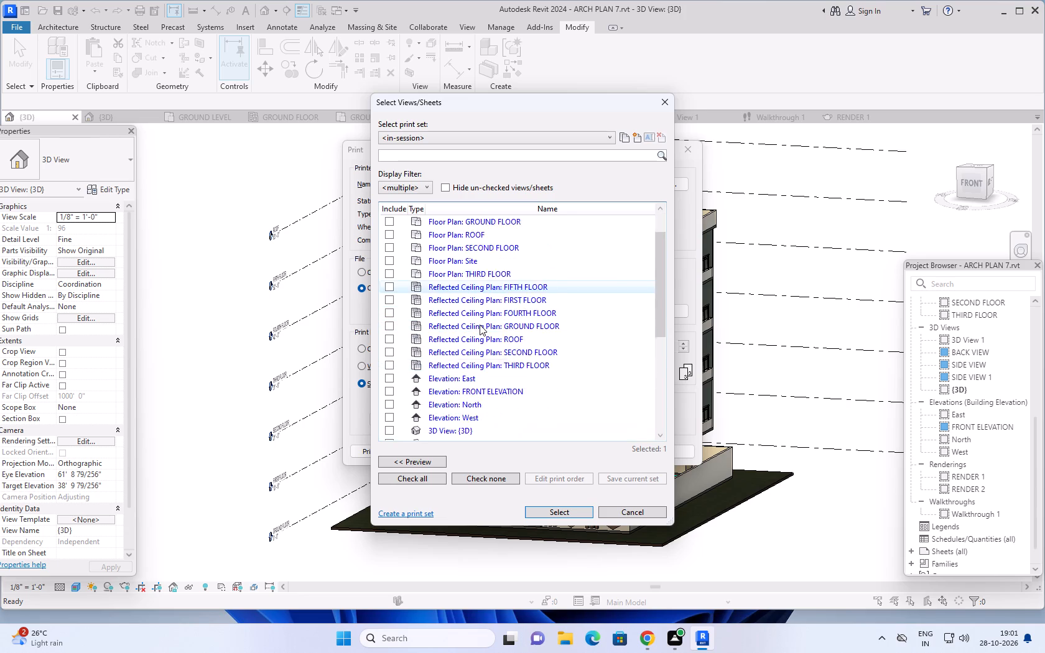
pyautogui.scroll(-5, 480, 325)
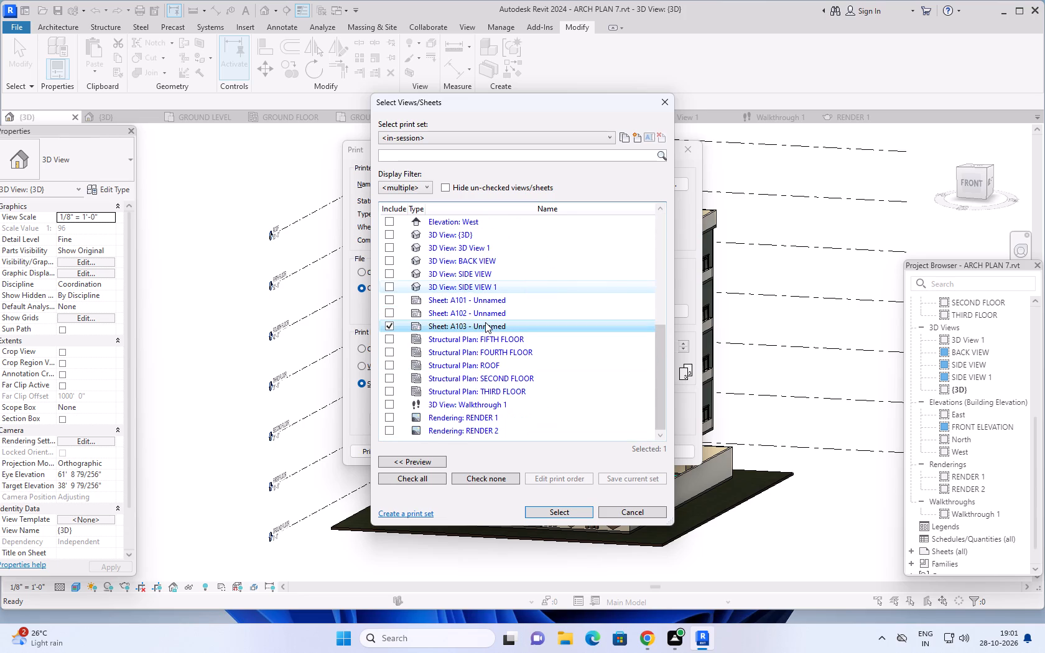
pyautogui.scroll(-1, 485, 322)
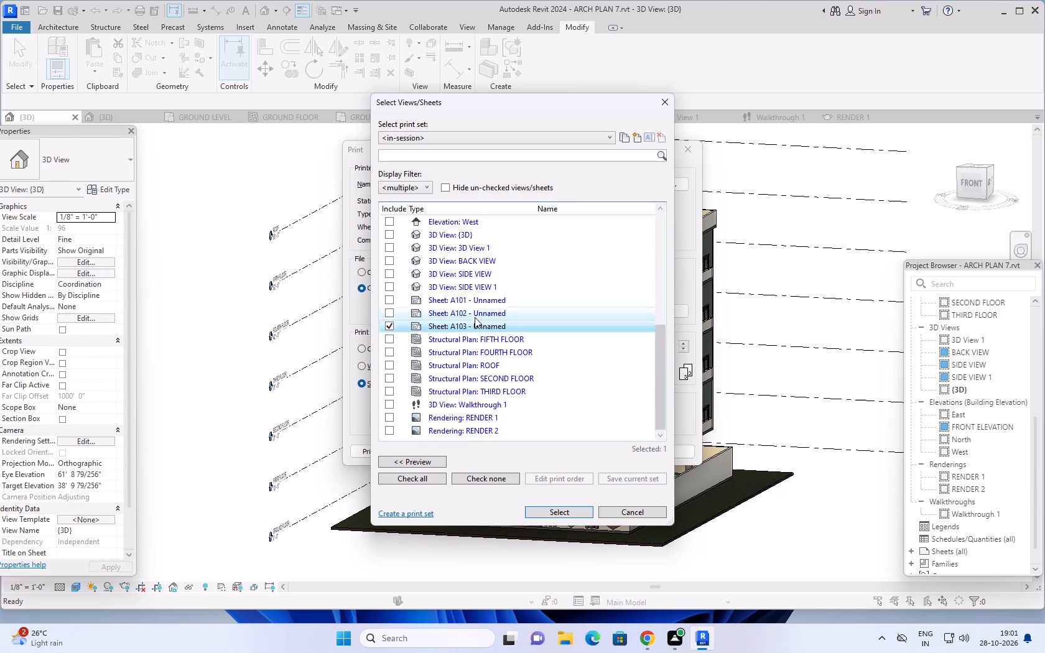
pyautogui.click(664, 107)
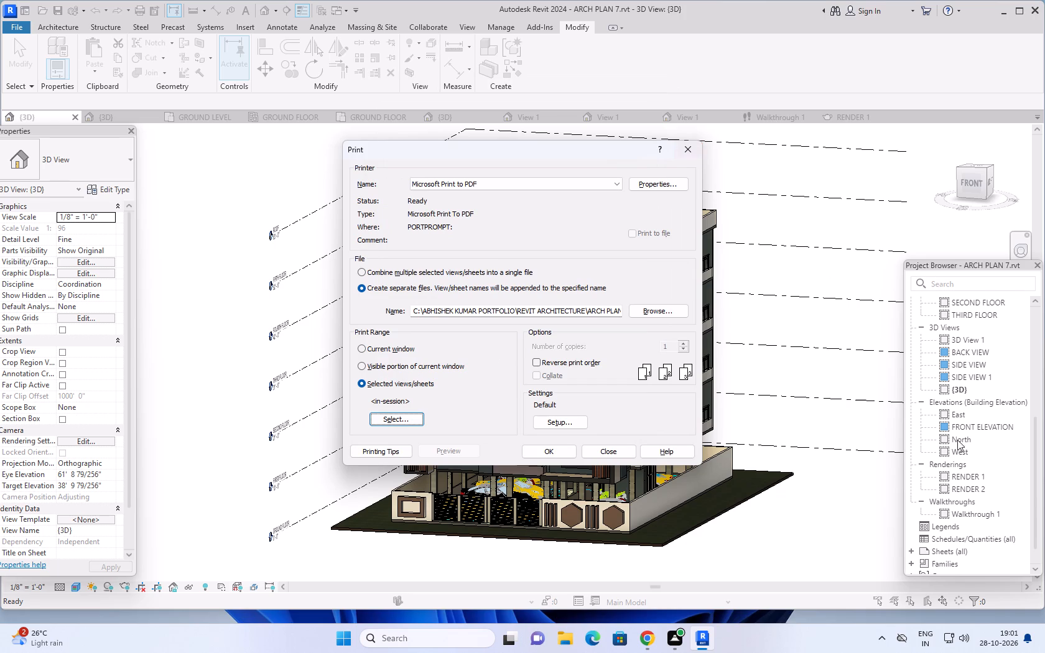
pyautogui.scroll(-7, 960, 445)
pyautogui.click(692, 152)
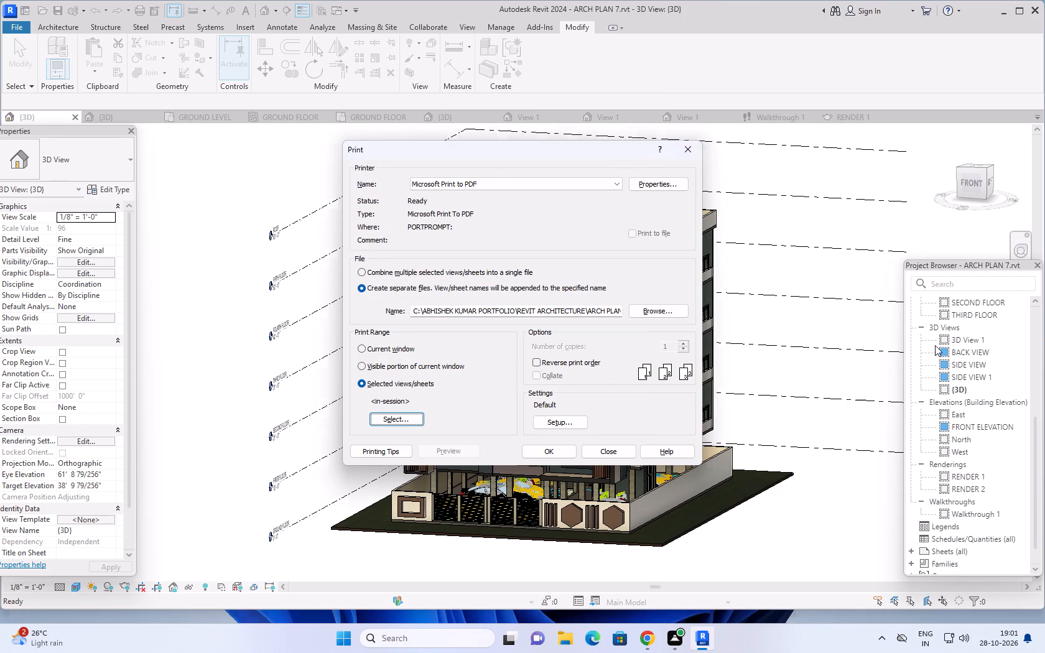
# Expand the project's sheets and open sheet A103.
pyautogui.scroll(-5, 965, 404)
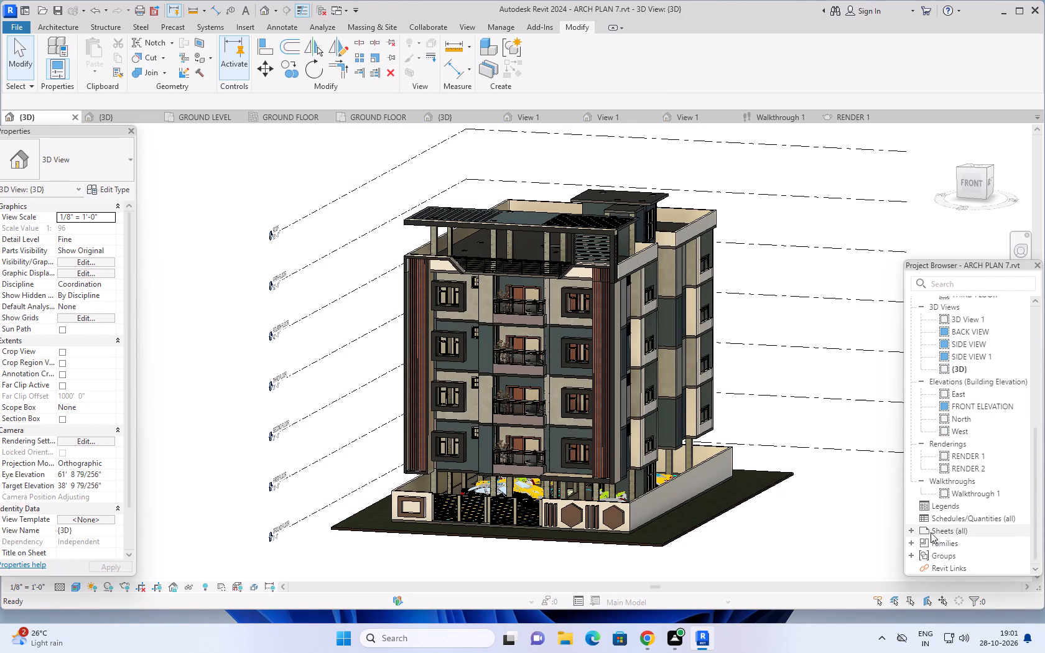
pyautogui.click(911, 529)
pyautogui.scroll(-3, 952, 528)
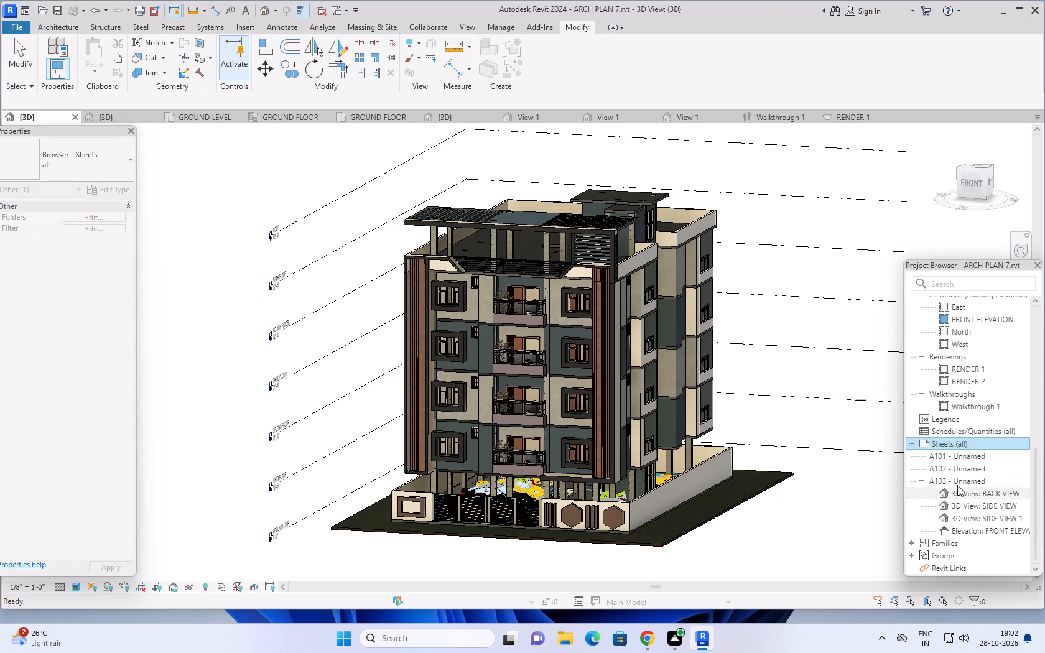
pyautogui.doubleClick(958, 480)
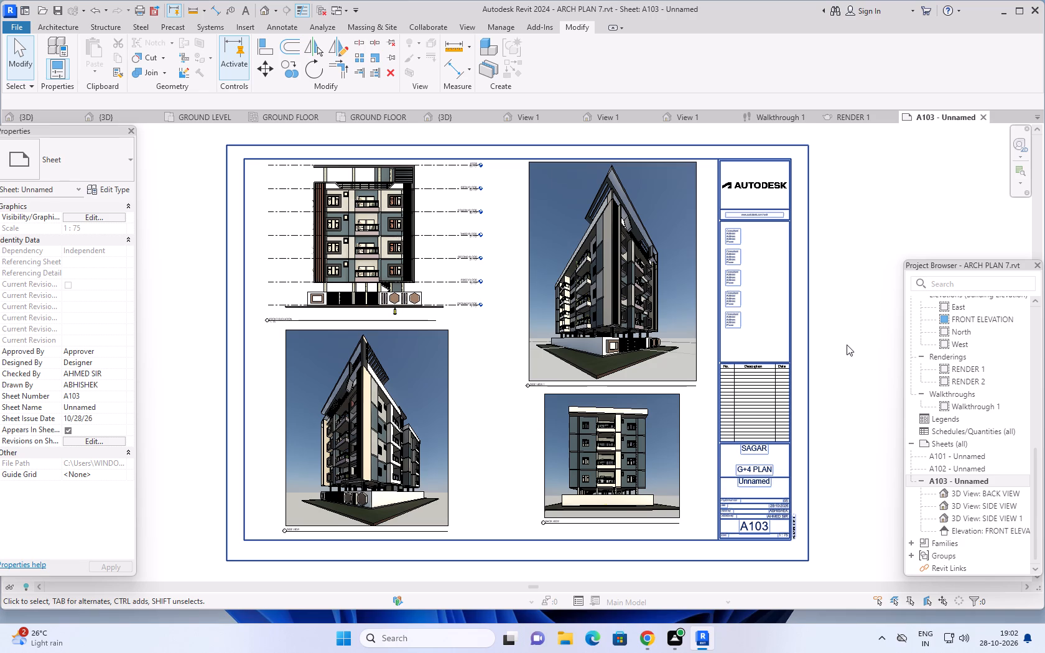
# Reopen the print setup and include sheet A103 and the FRONT ELEVATION view in the print selection.
pyautogui.hotkey('ctrl', 'p')
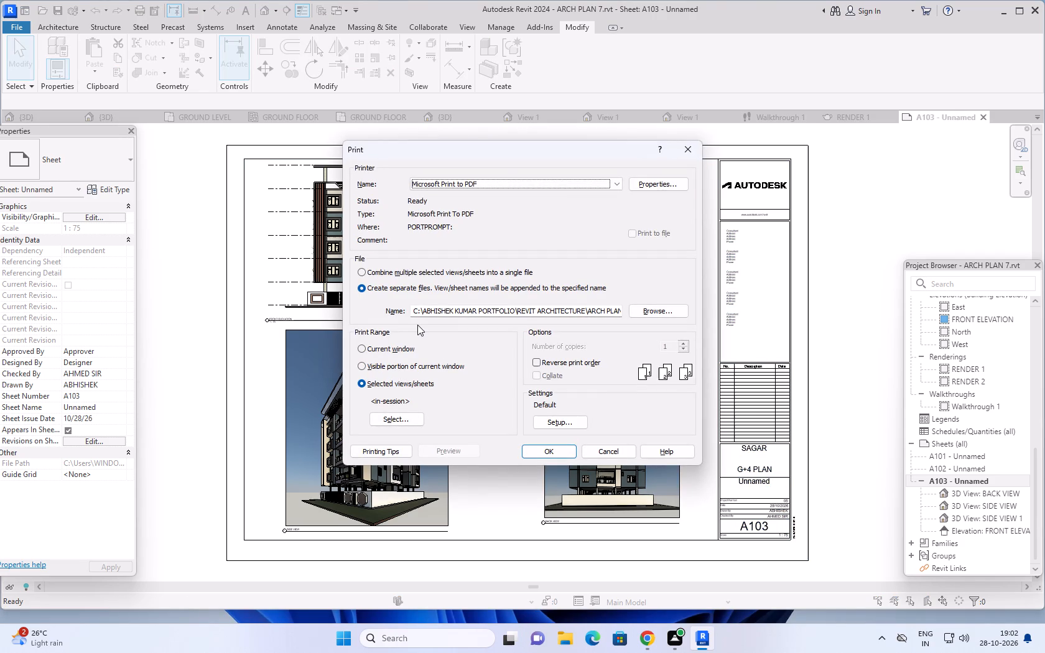
pyautogui.click(405, 422)
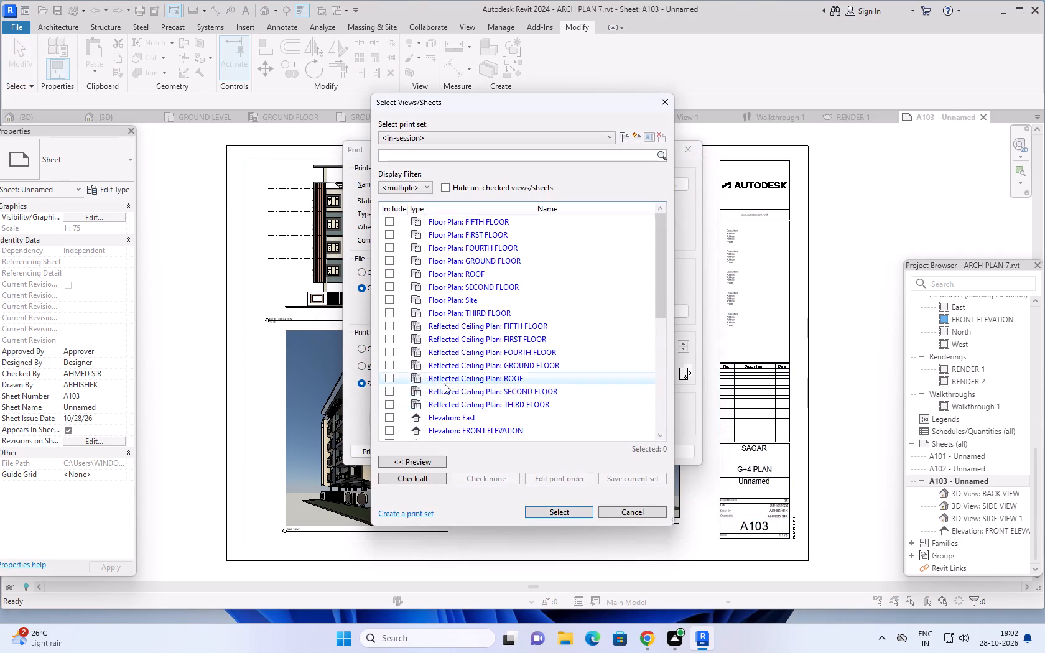
pyautogui.scroll(-17, 448, 381)
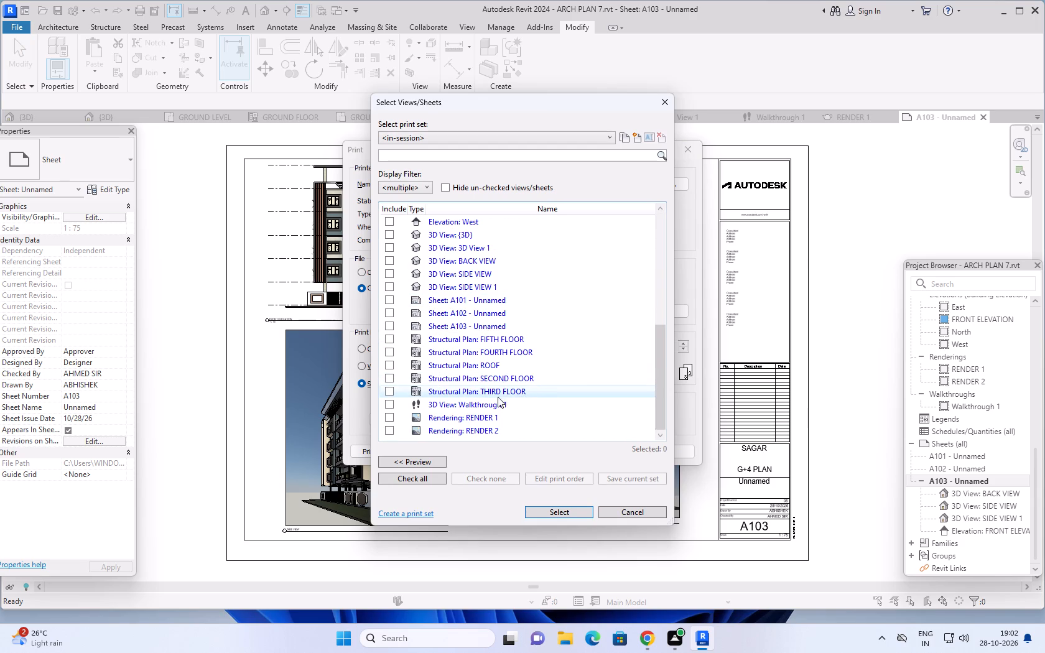
pyautogui.click(388, 326)
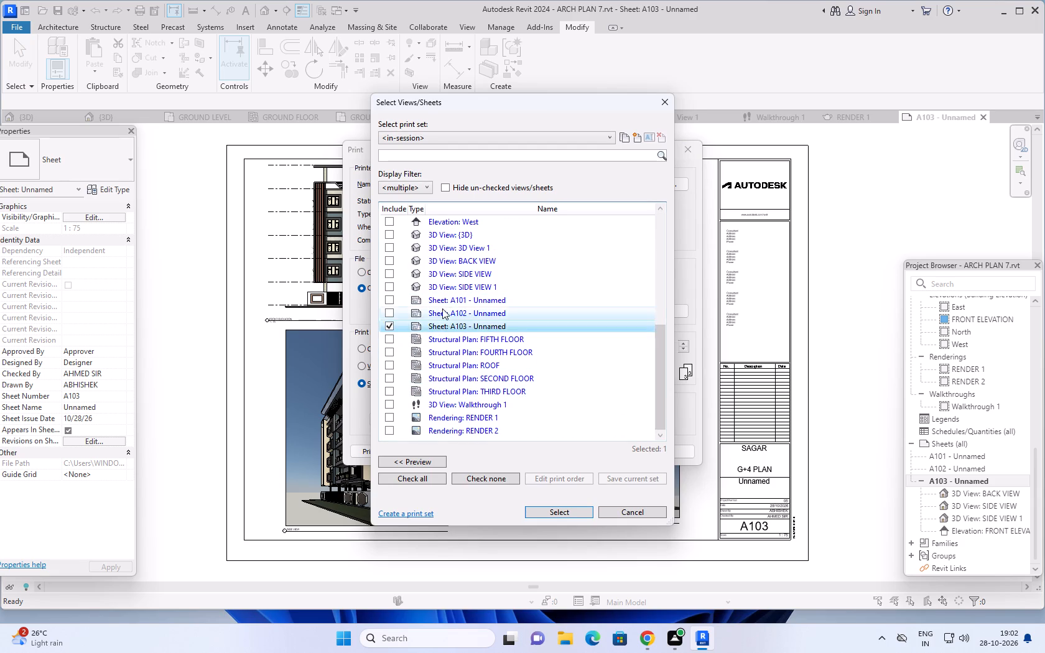
pyautogui.scroll(4, 456, 299)
pyautogui.scroll(-1, 457, 359)
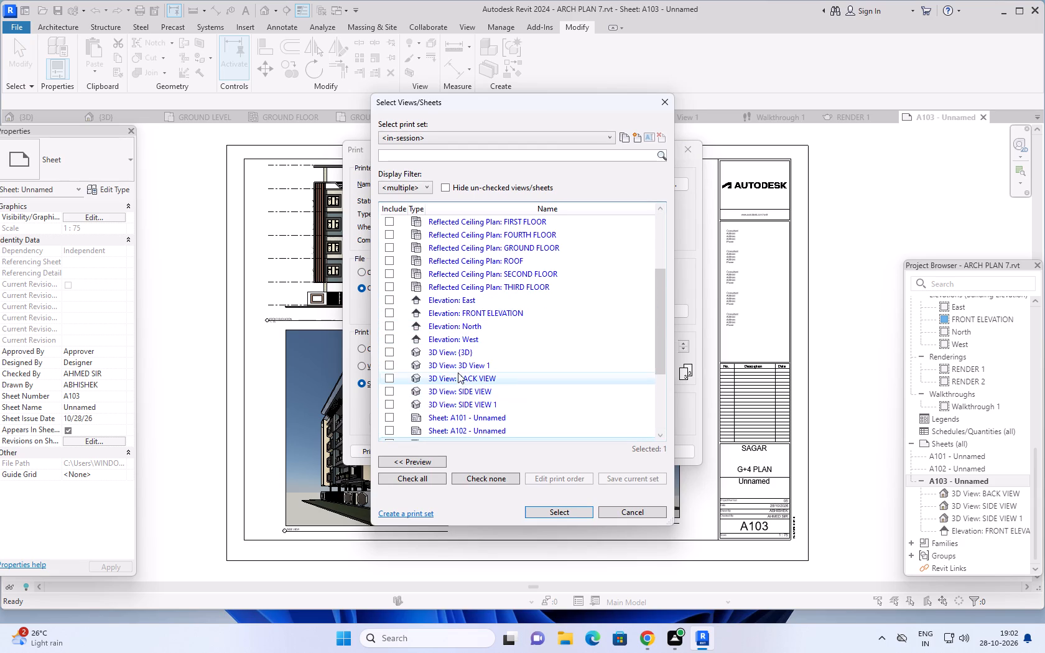
pyautogui.click(388, 311)
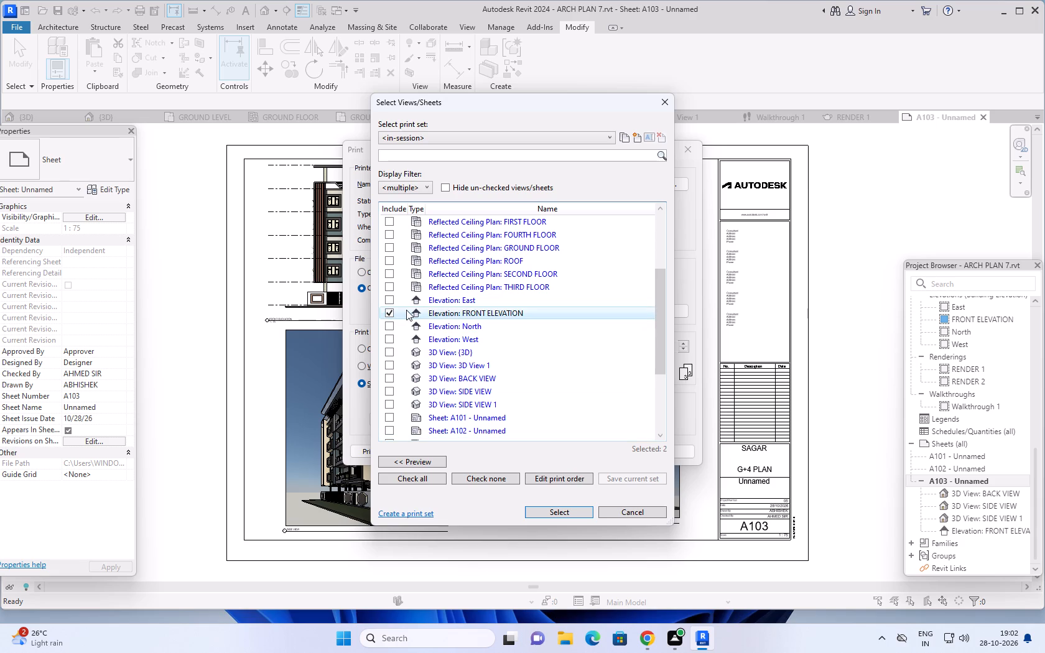
# Add the 3D views BACK VIEW, SIDE VIEW and SIDE VIEW 1 to the print selection.
pyautogui.scroll(9, 443, 296)
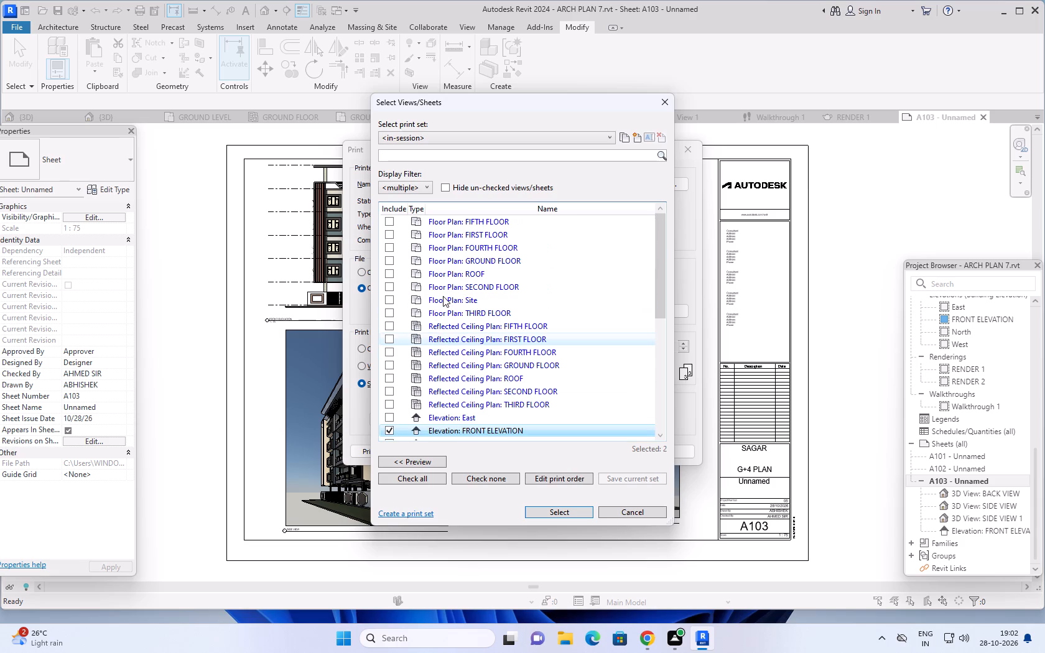
pyautogui.scroll(-1, 455, 278)
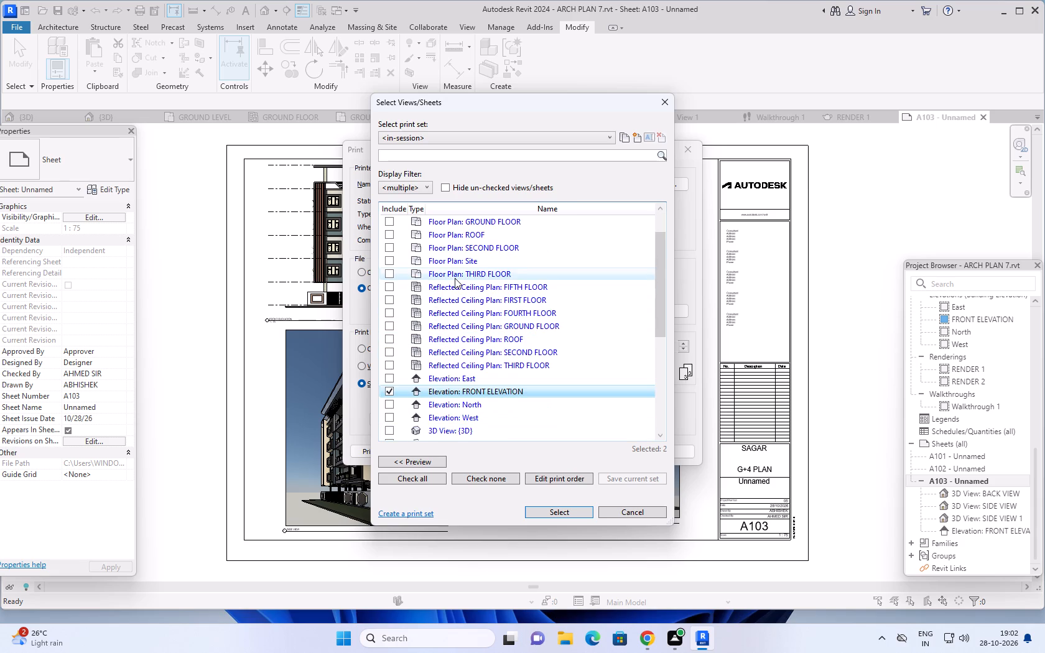
pyautogui.scroll(-2, 455, 278)
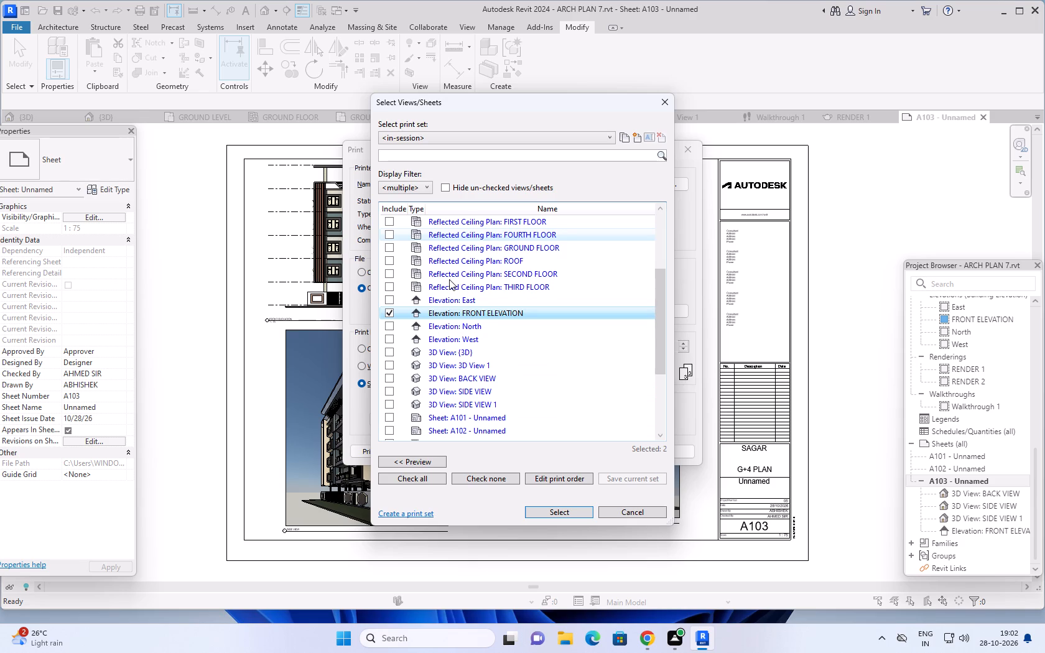
pyautogui.scroll(5, 448, 280)
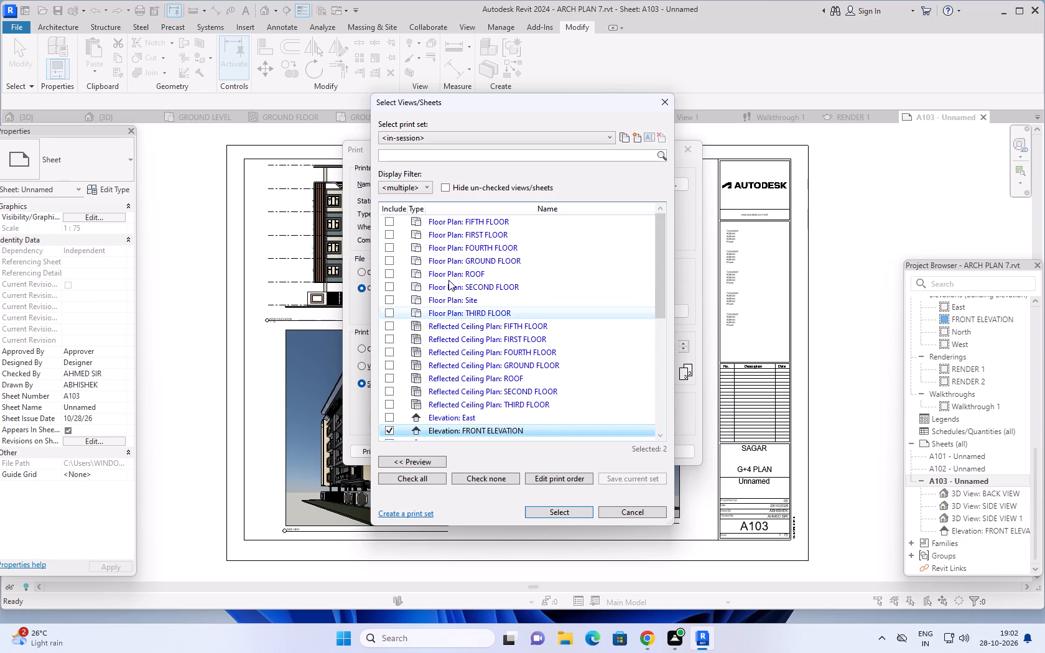
pyautogui.scroll(2, 448, 280)
pyautogui.scroll(-4, 448, 279)
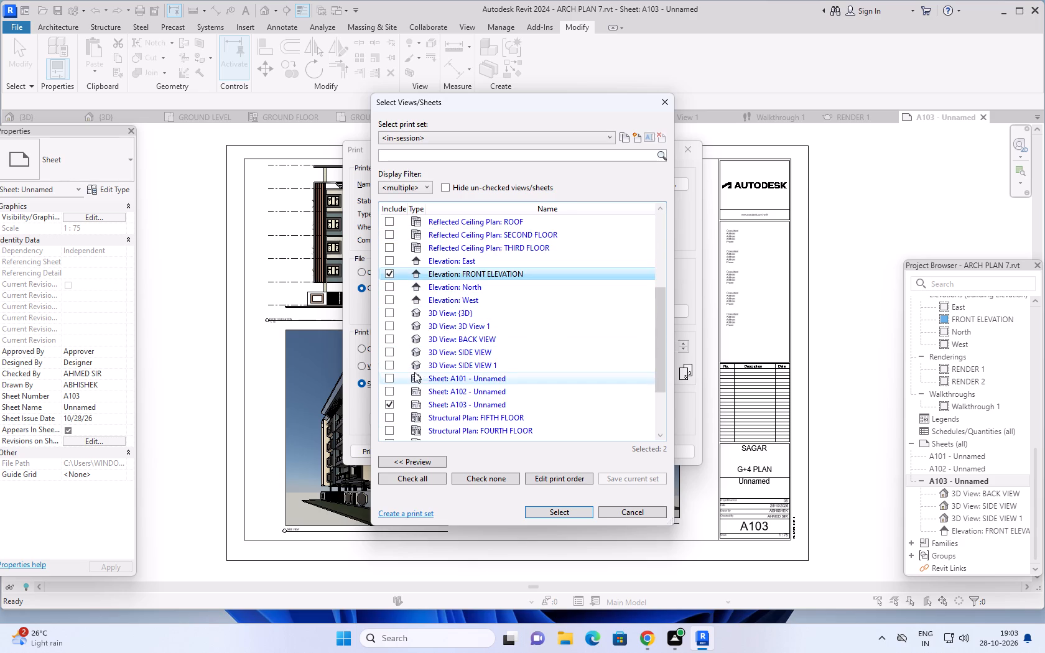
pyautogui.click(389, 354)
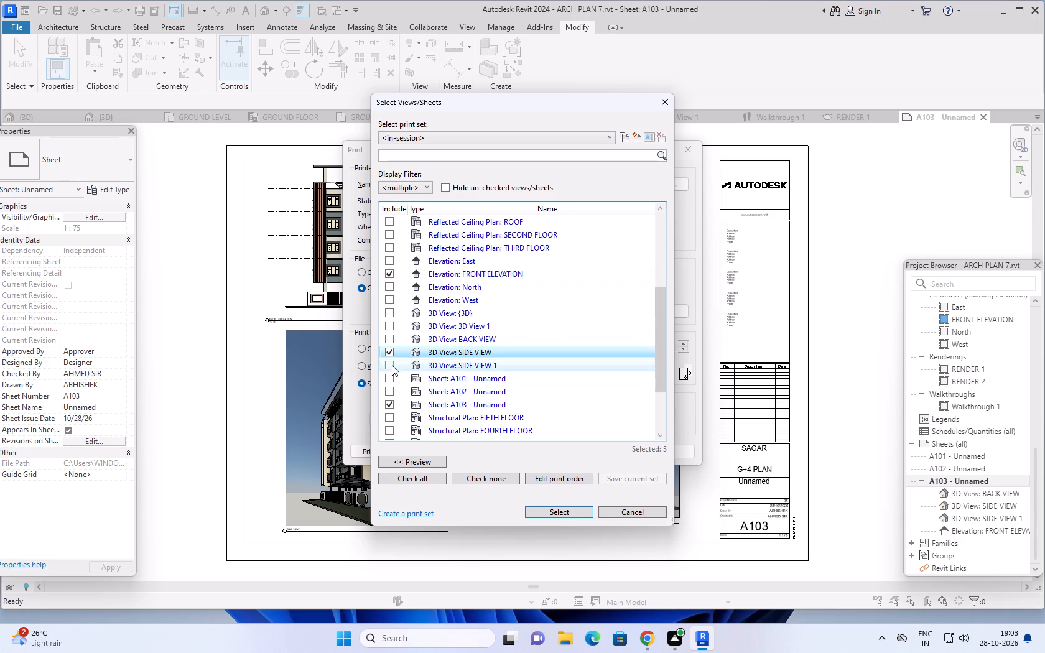
pyautogui.click(390, 364)
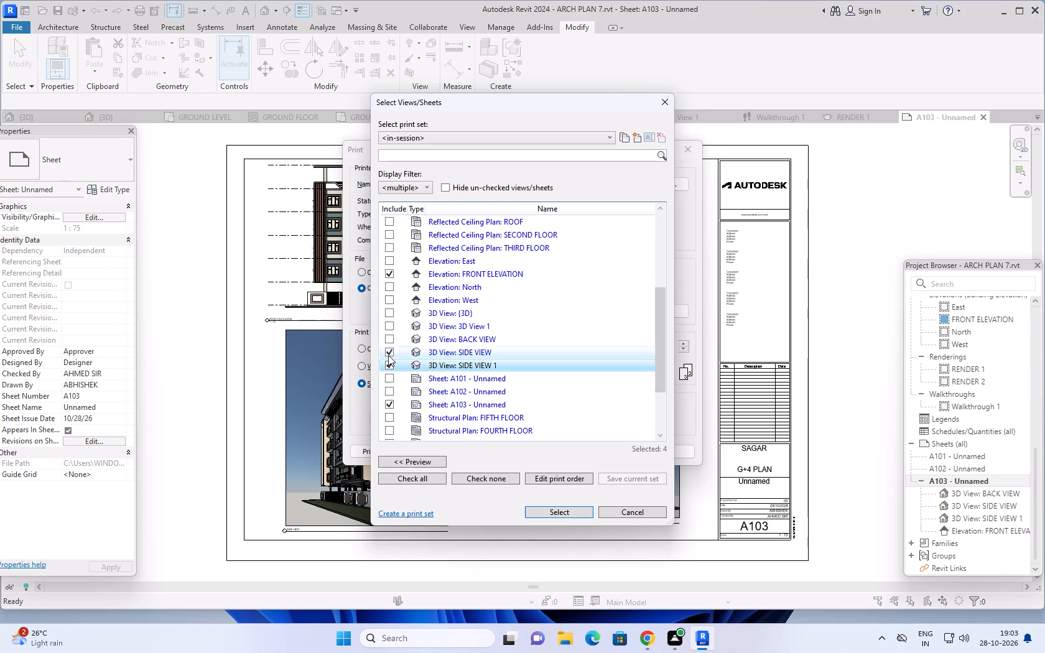
pyautogui.click(388, 338)
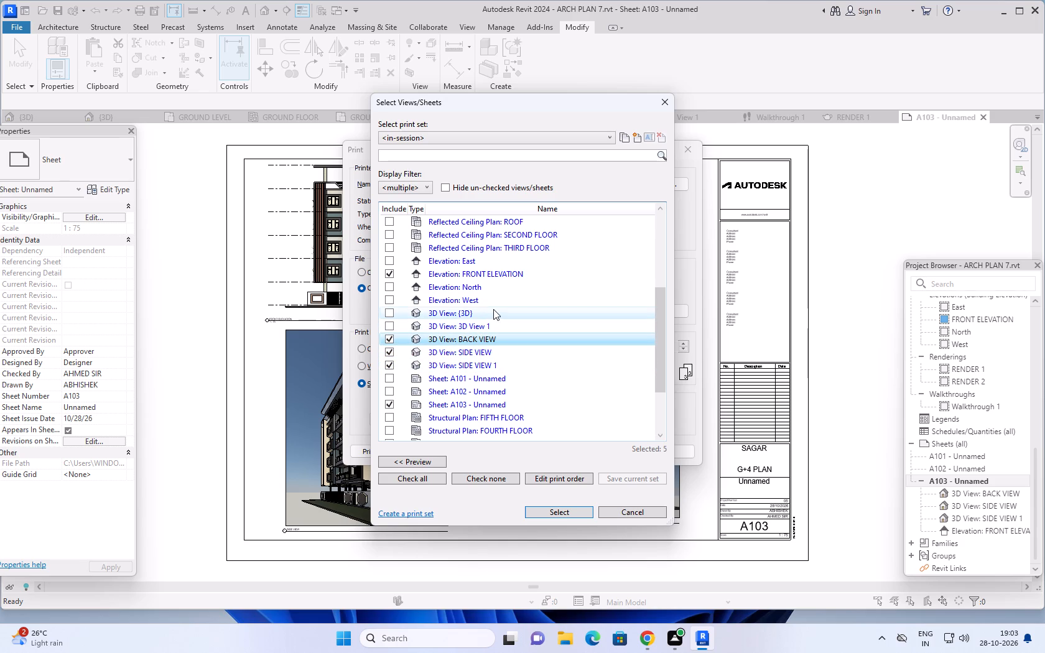
pyautogui.click(390, 312)
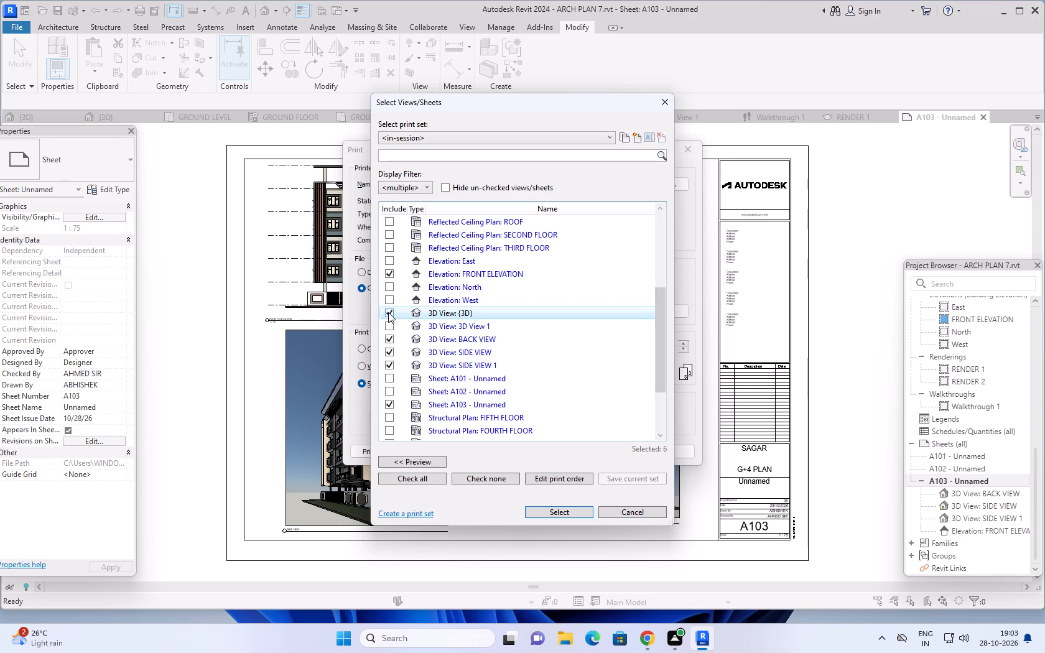
pyautogui.click(391, 312)
# Include the renderings RENDER 1 and RENDER 2 in the print selection and accept the selection.
pyautogui.scroll(-11, 439, 312)
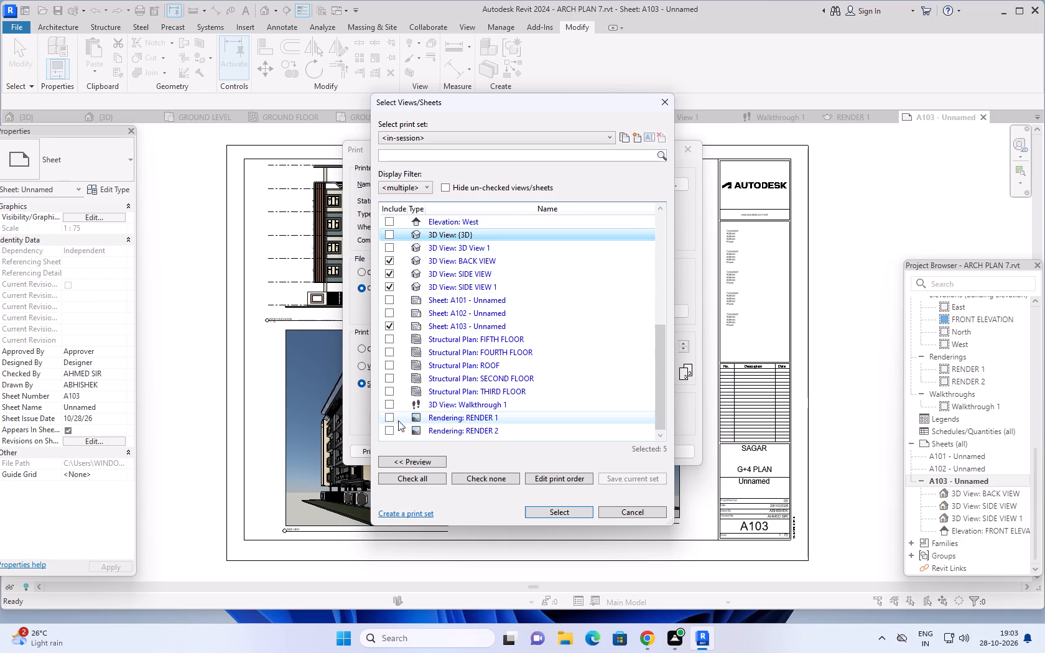
pyautogui.click(389, 417)
pyautogui.click(390, 429)
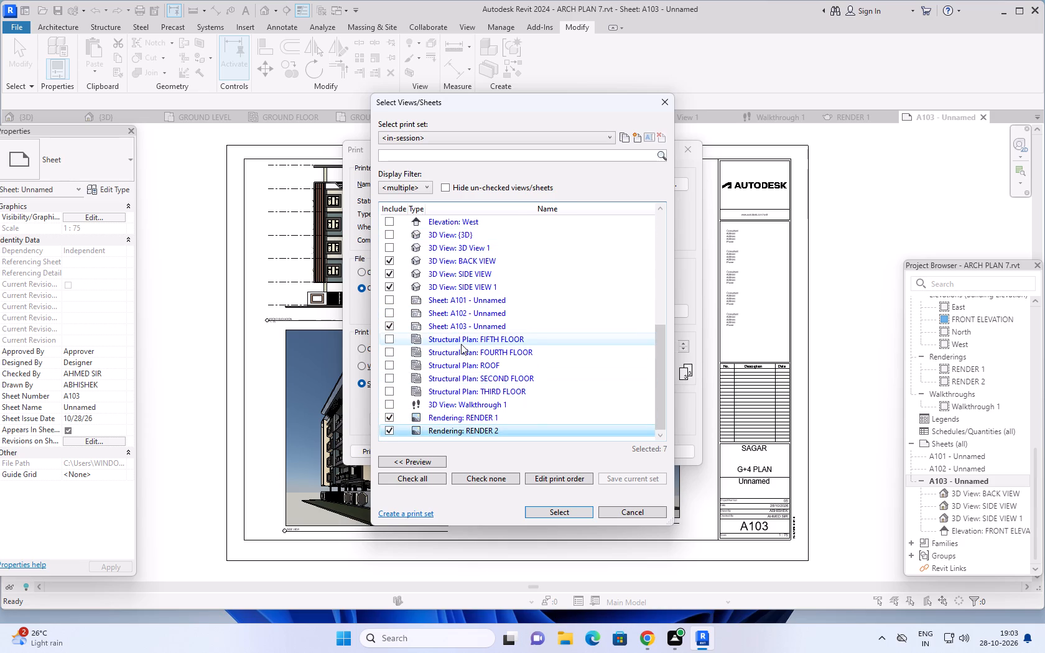
pyautogui.scroll(-4, 461, 344)
pyautogui.scroll(17, 461, 344)
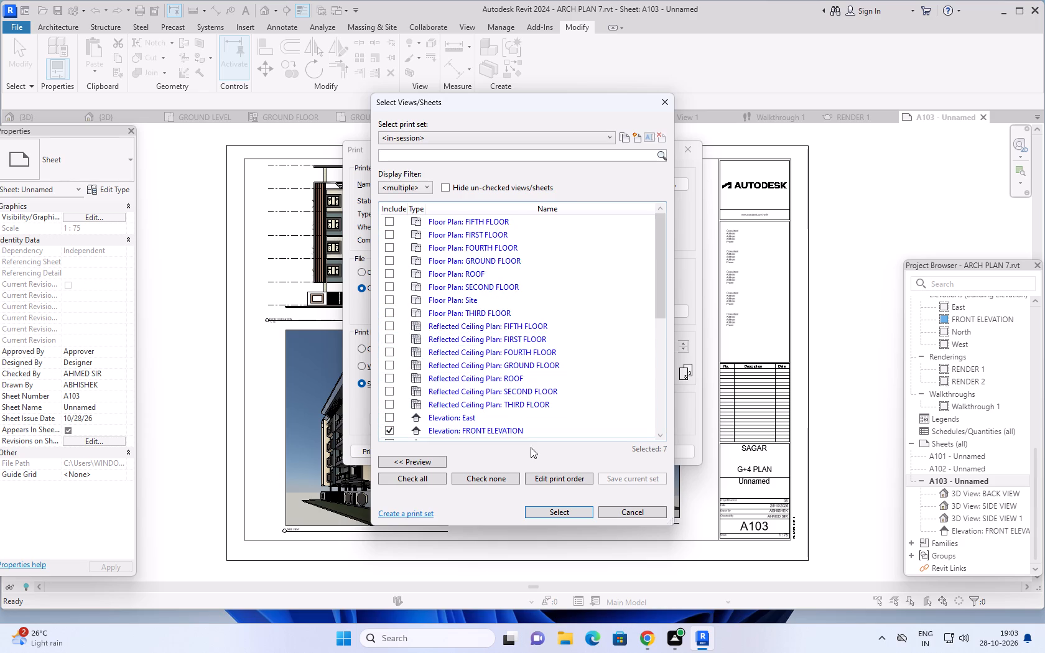
pyautogui.click(557, 512)
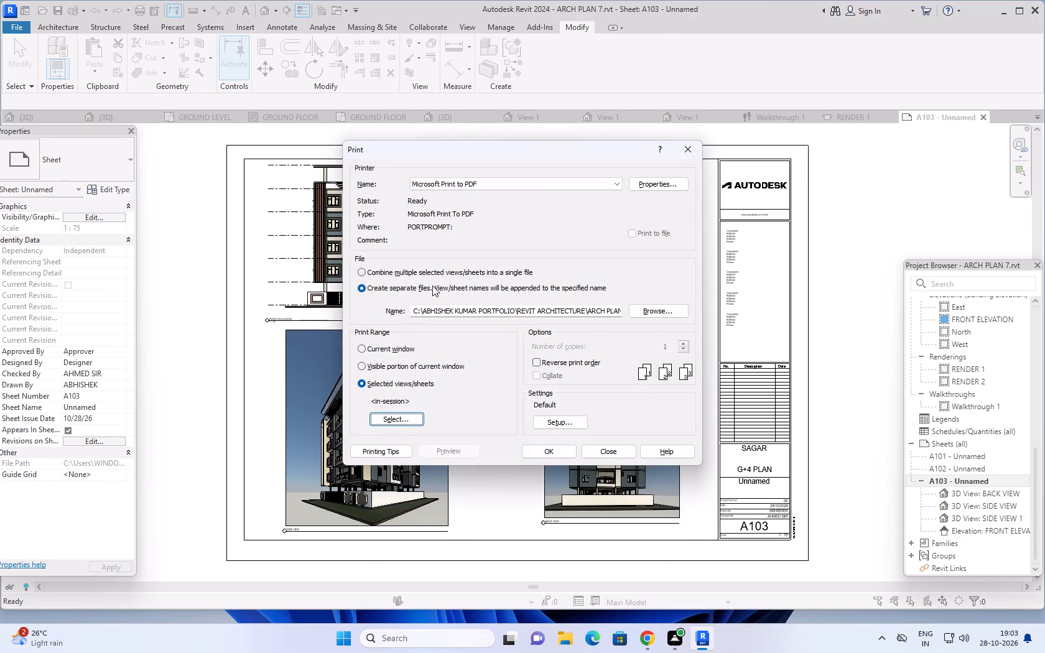
# Set the print output to combine the selected views/sheets into a single file and start the print.
pyautogui.click(358, 272)
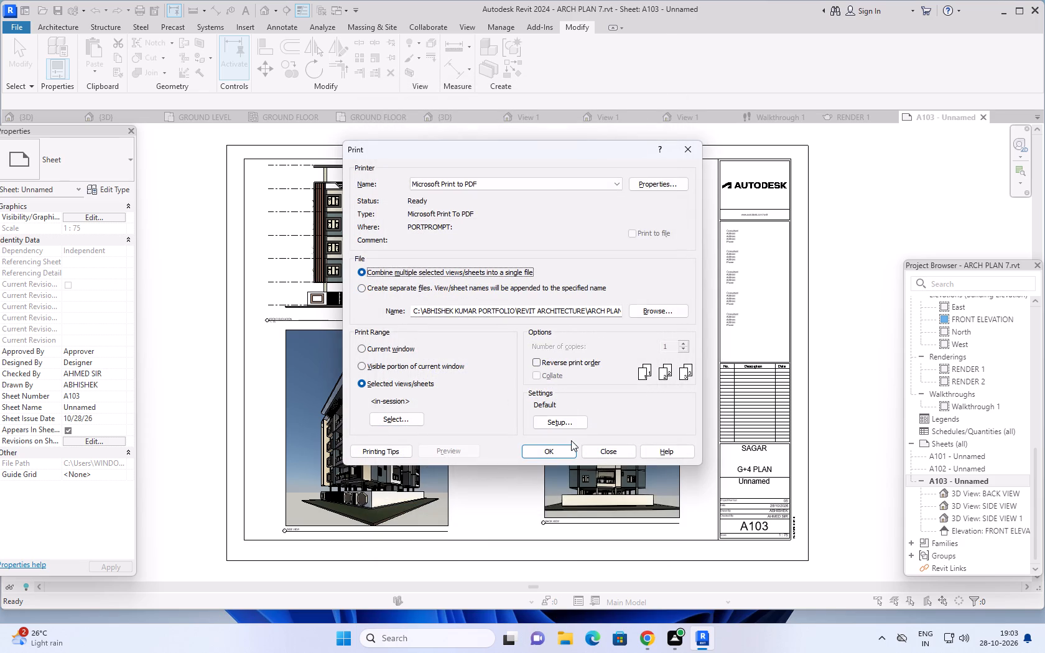
pyautogui.click(567, 450)
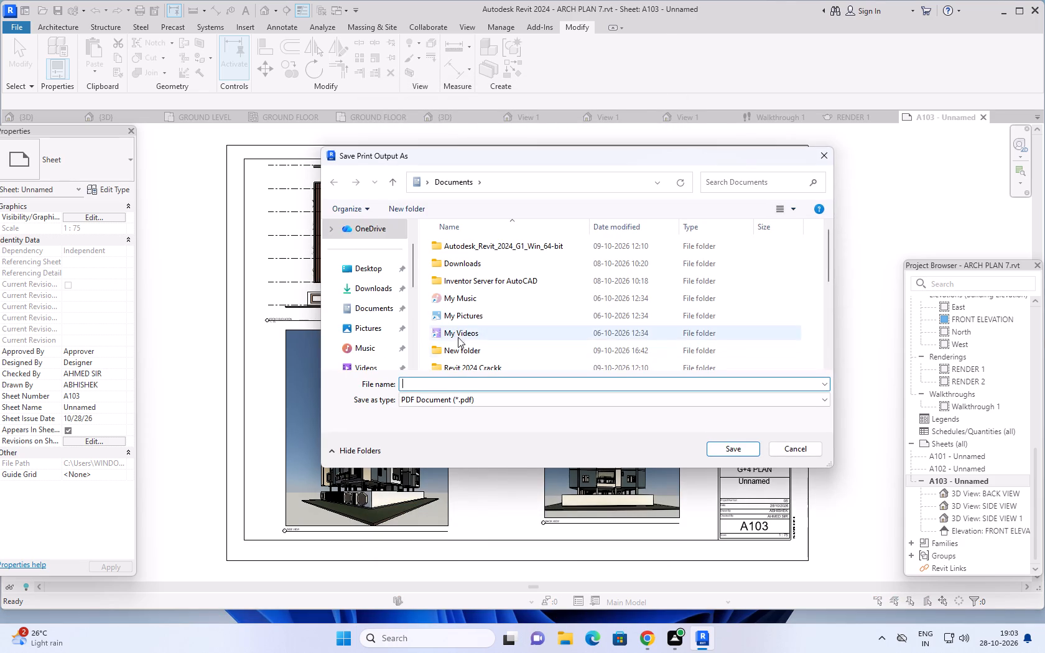
# Save the PDF output in the REVIT ARCHITECTURE folder as ARCH PLAN 7 SHEET AND VIEWS.
pyautogui.scroll(7, 358, 316)
pyautogui.scroll(-2, 358, 316)
pyautogui.click(368, 346)
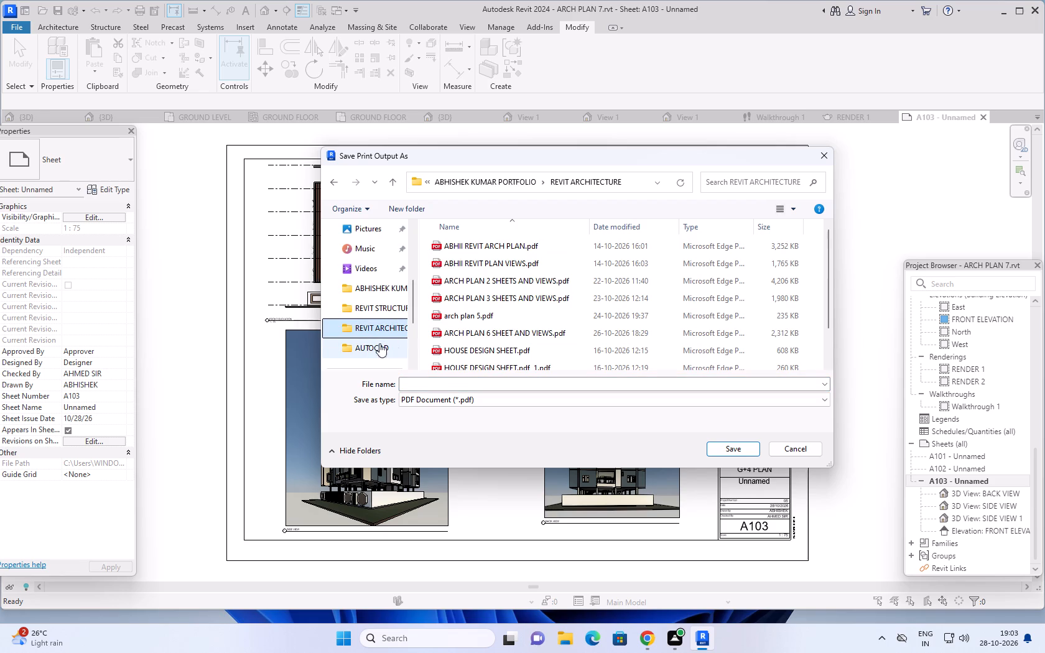
pyautogui.scroll(-8, 487, 319)
pyautogui.click(484, 383)
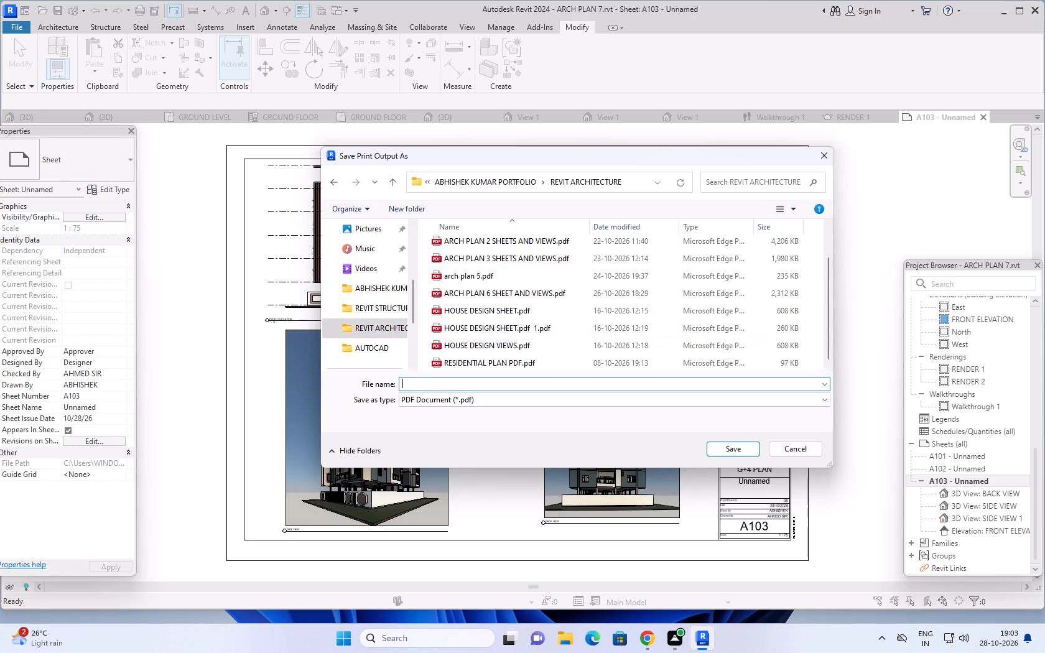
pyautogui.write('ARCH PLAN')
pyautogui.press('space')
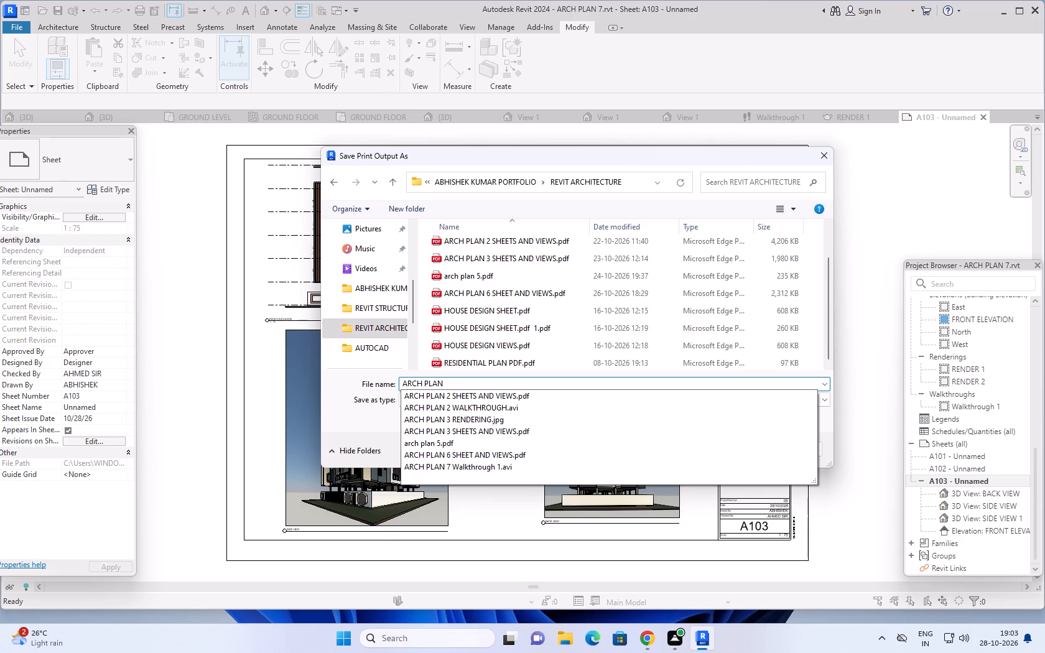
pyautogui.write('7')
pyautogui.press('space')
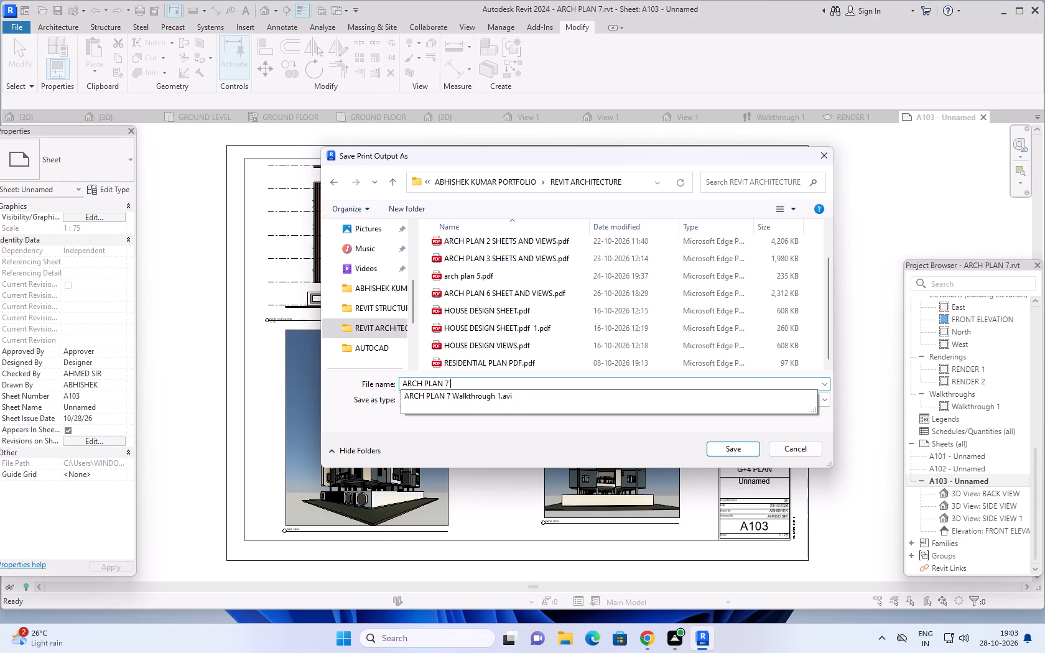
pyautogui.write('SHEET')
pyautogui.press('space')
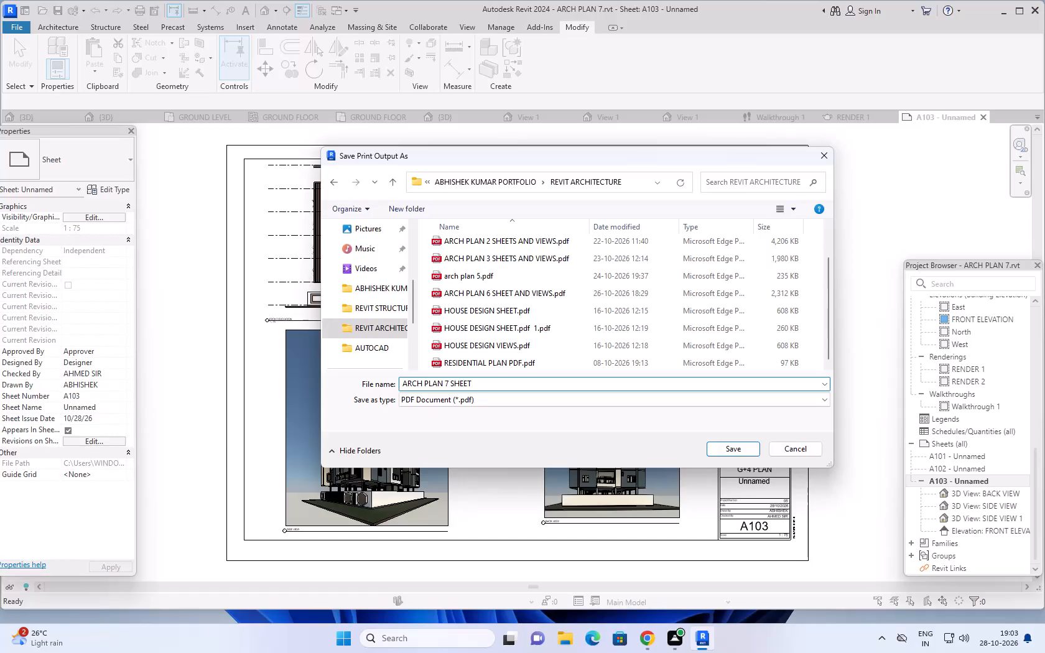
pyautogui.write('AND VIEWS')
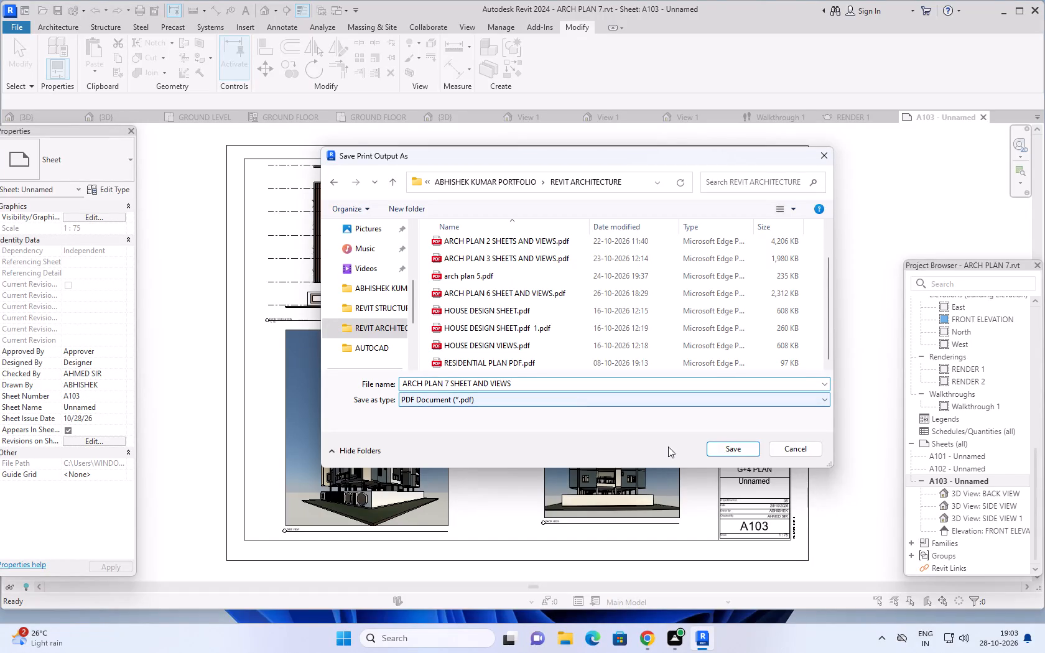
pyautogui.click(727, 450)
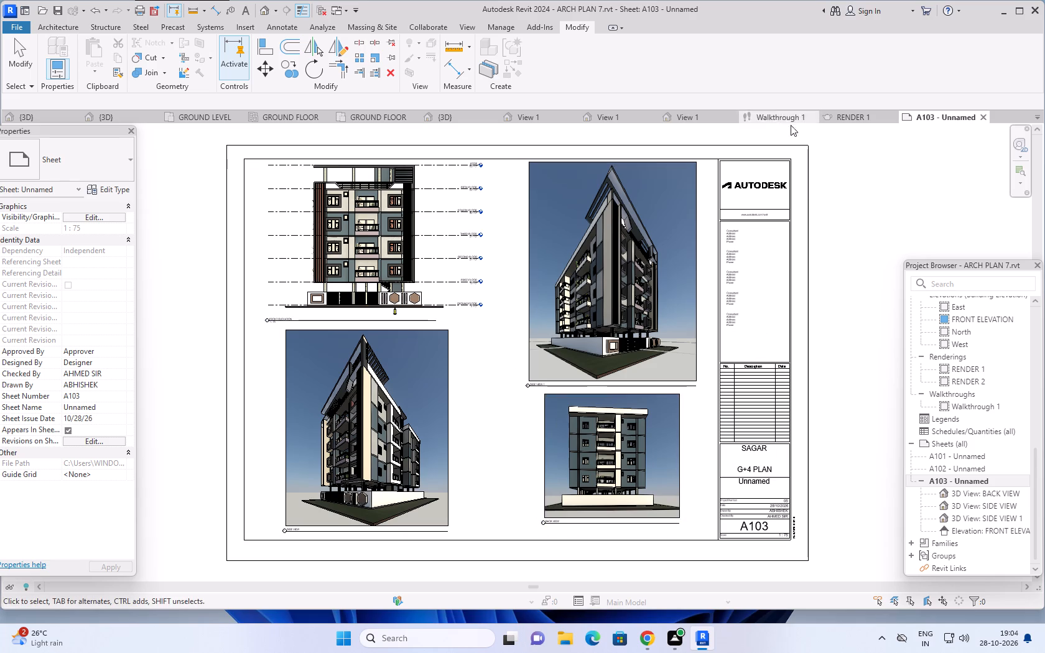
# Open the RENDER 1 and RENDER 2 views and examine the saved renderings of the apartment building.
pyautogui.click(853, 118)
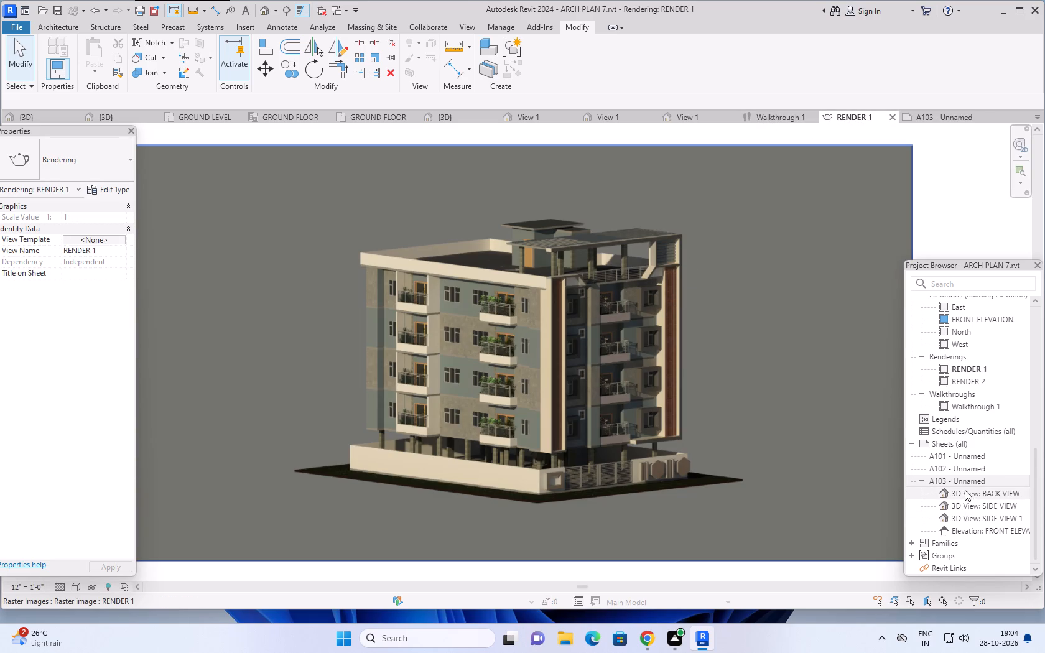
pyautogui.scroll(-2, 964, 486)
pyautogui.doubleClick(953, 380)
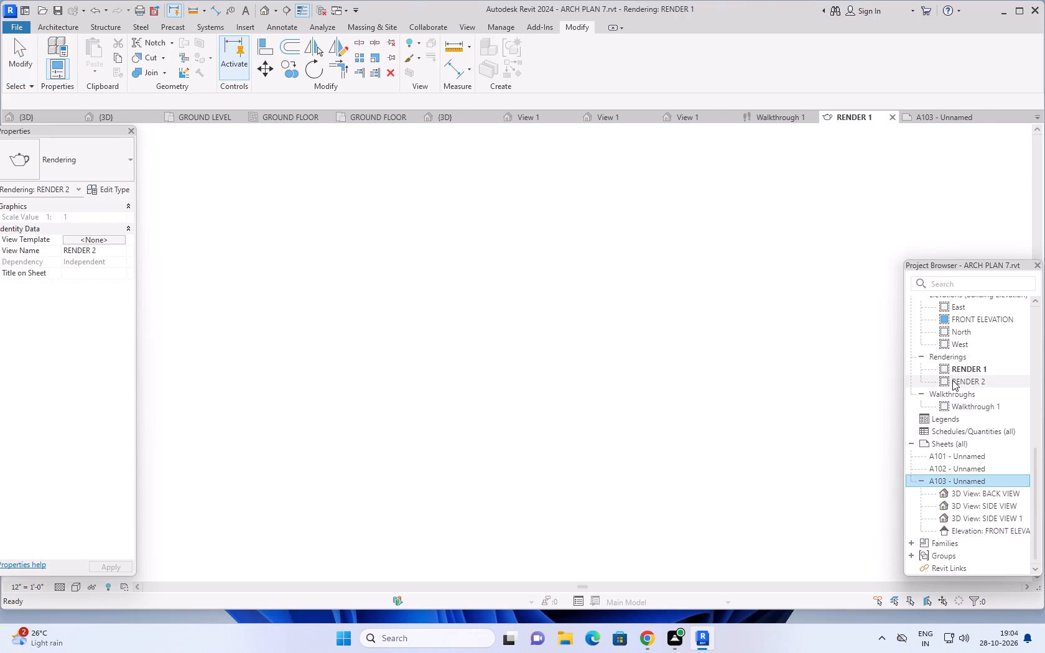
pyautogui.scroll(2, 503, 402)
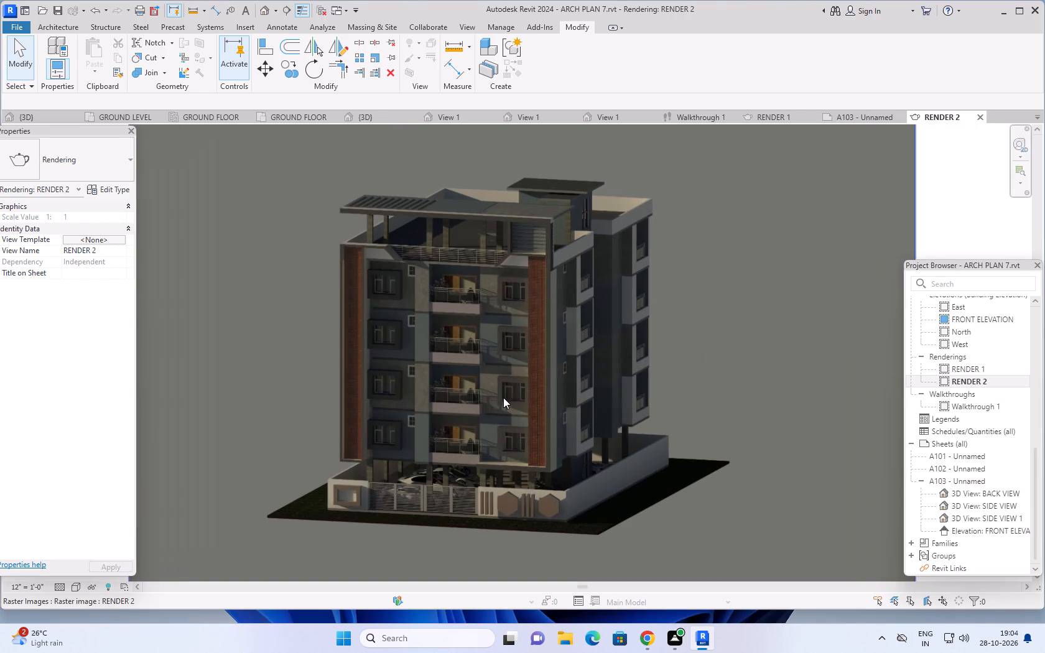
pyautogui.moveTo(672, 371); pyautogui.dragTo(736, 362, button='middle')
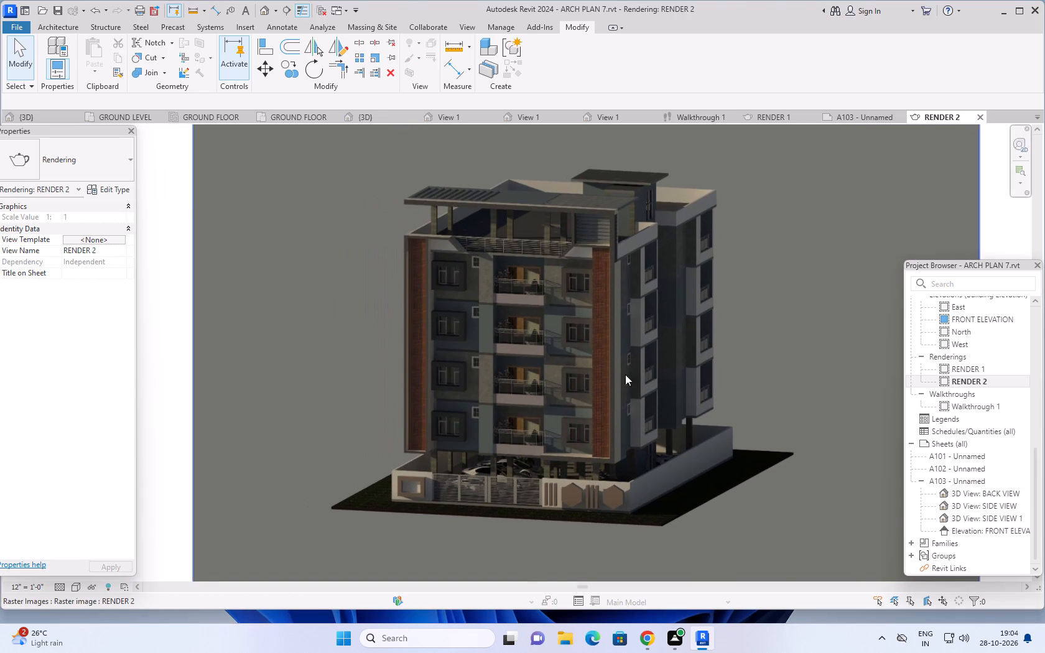
pyautogui.scroll(5, 566, 359)
pyautogui.scroll(-4, 548, 351)
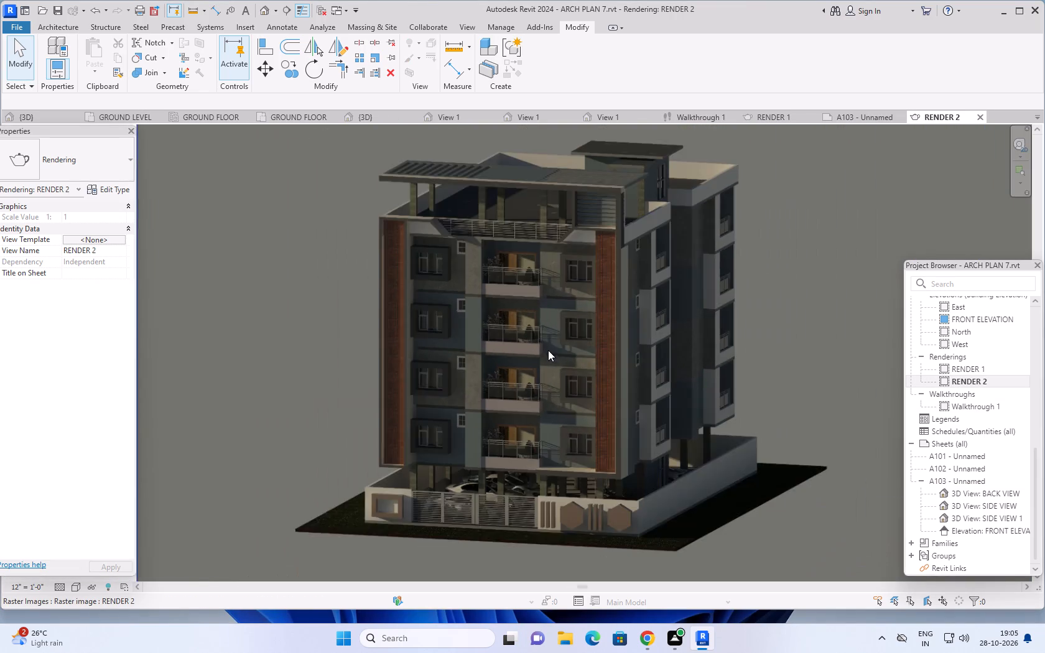
pyautogui.scroll(-3, 548, 350)
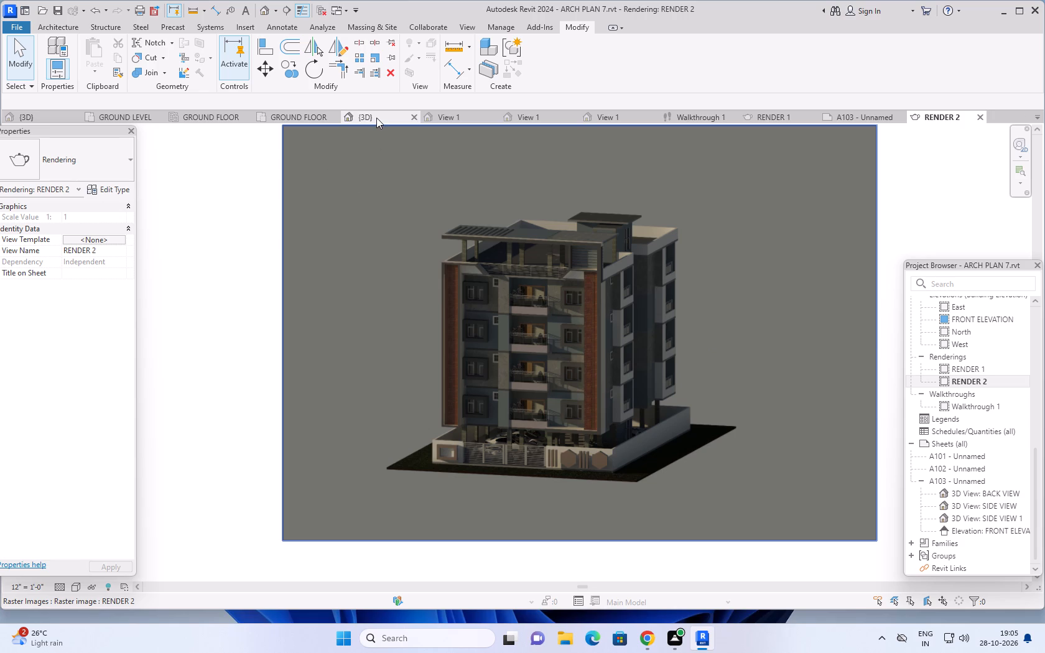
# Look through the open 3D views and bring up the default 3D view of the ARCH PLAN 7 apartment building.
pyautogui.click(376, 118)
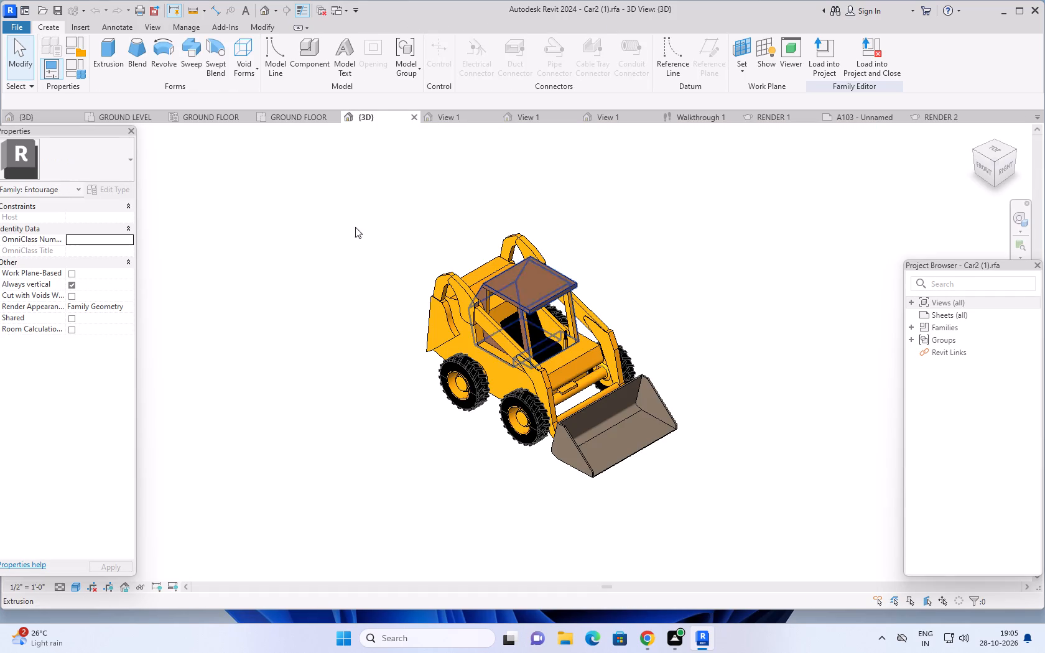
pyautogui.click(42, 118)
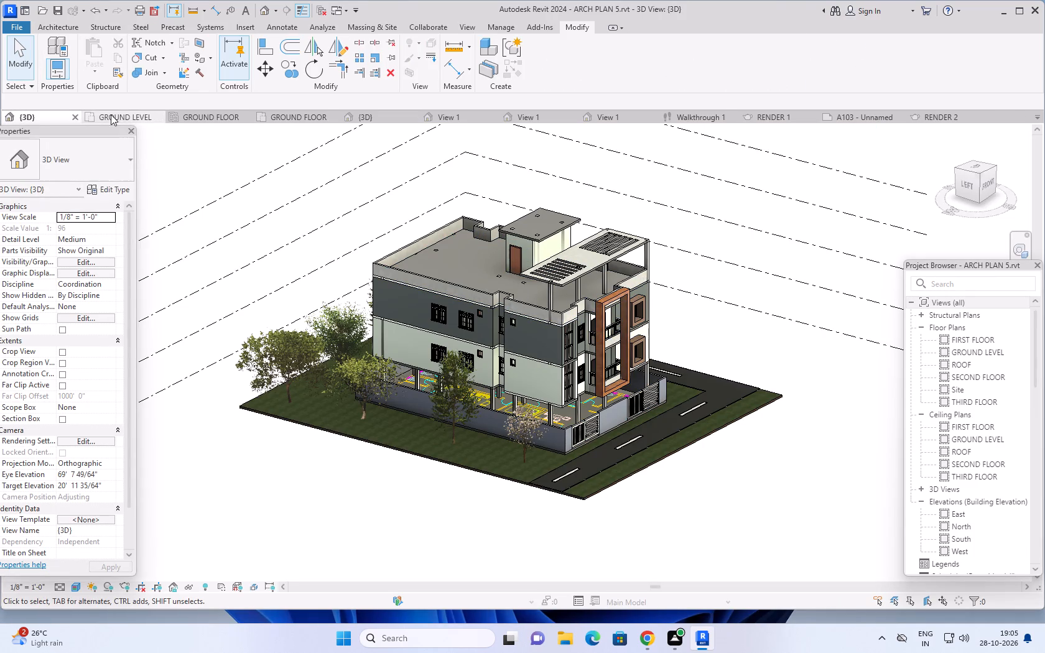
pyautogui.click(371, 116)
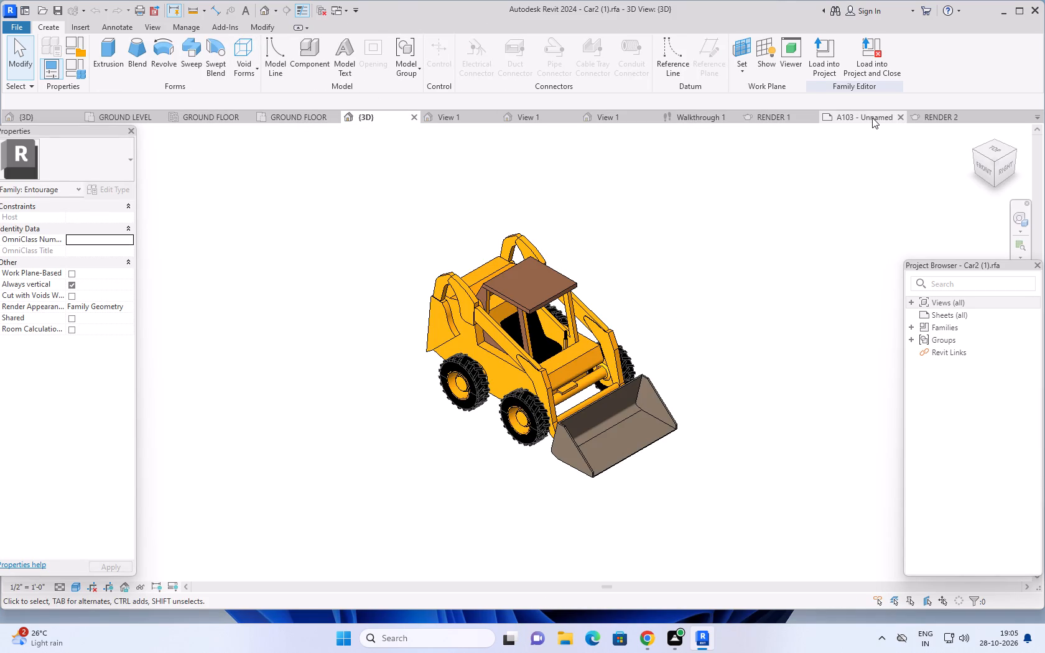
pyautogui.click(925, 115)
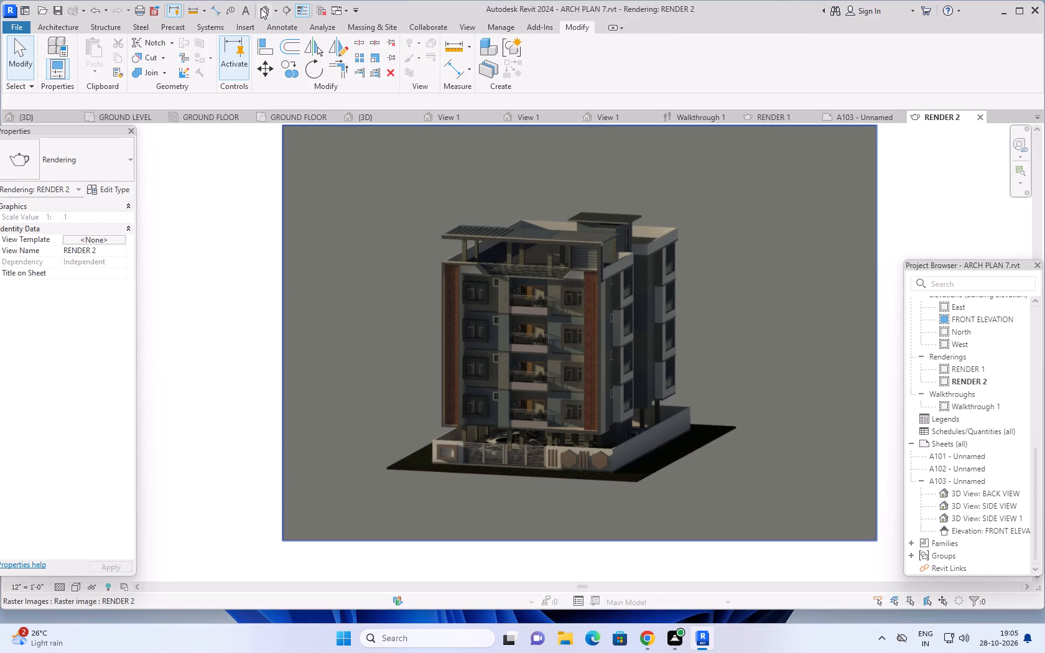
pyautogui.click(261, 8)
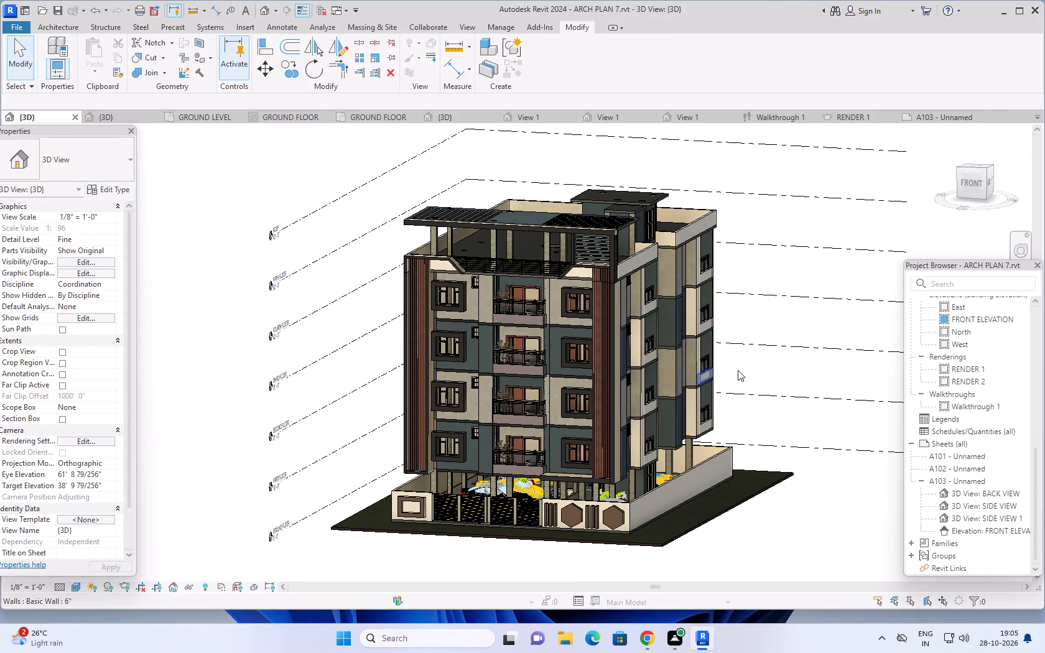
# Set the print range to the current window and preview the printout of the orbited default 3D view.
pyautogui.moveTo(745, 369); pyautogui.dragTo(742, 336, button='middle')
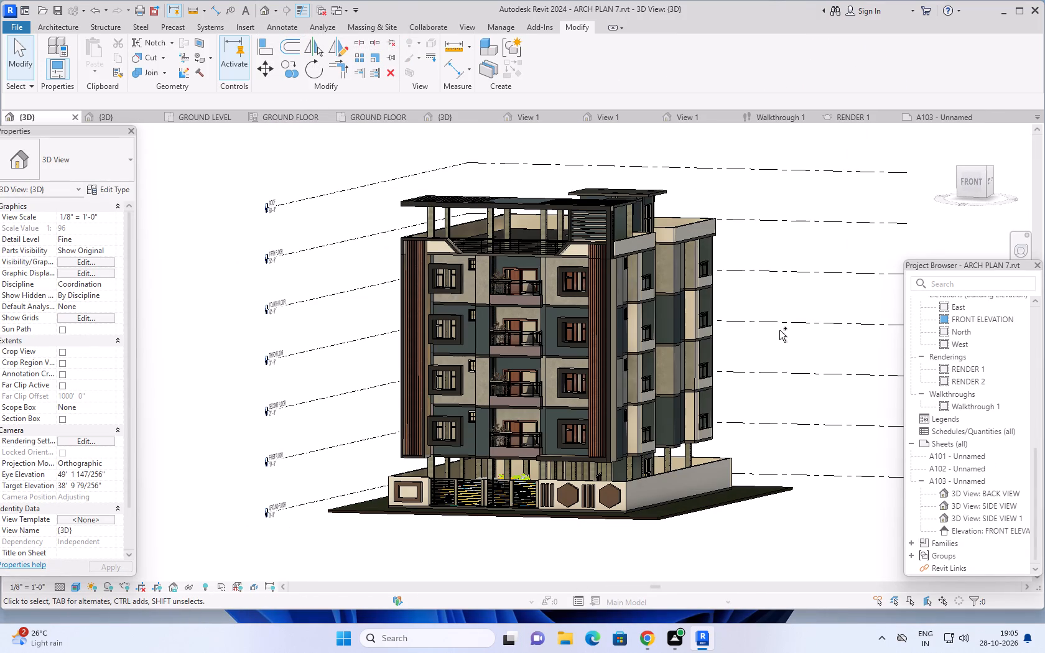
pyautogui.hotkey('ctrl', 'p')
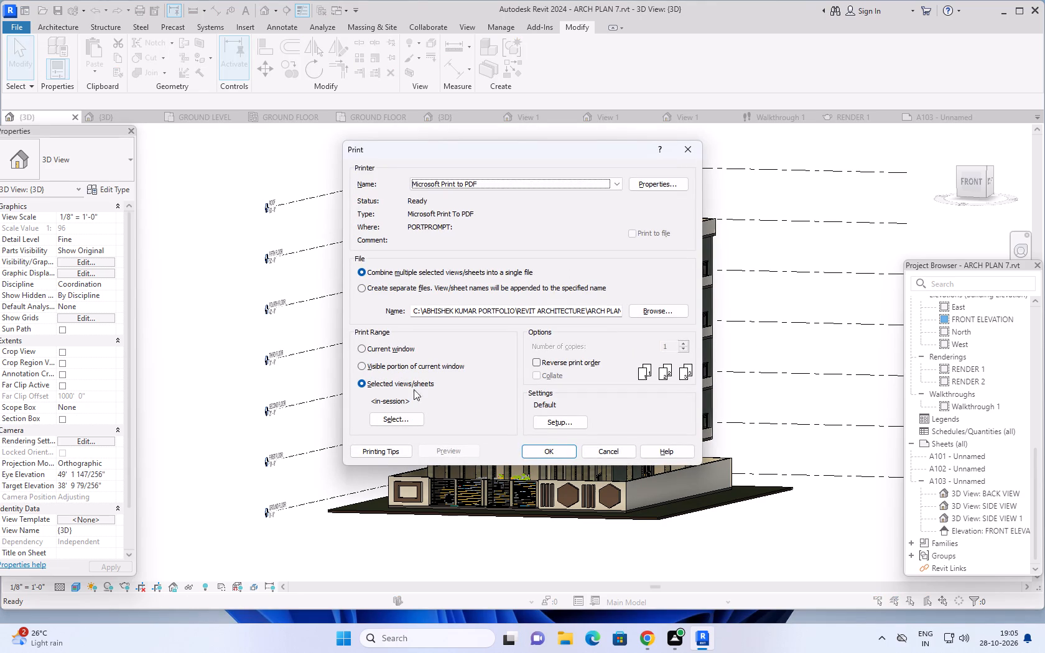
pyautogui.click(360, 348)
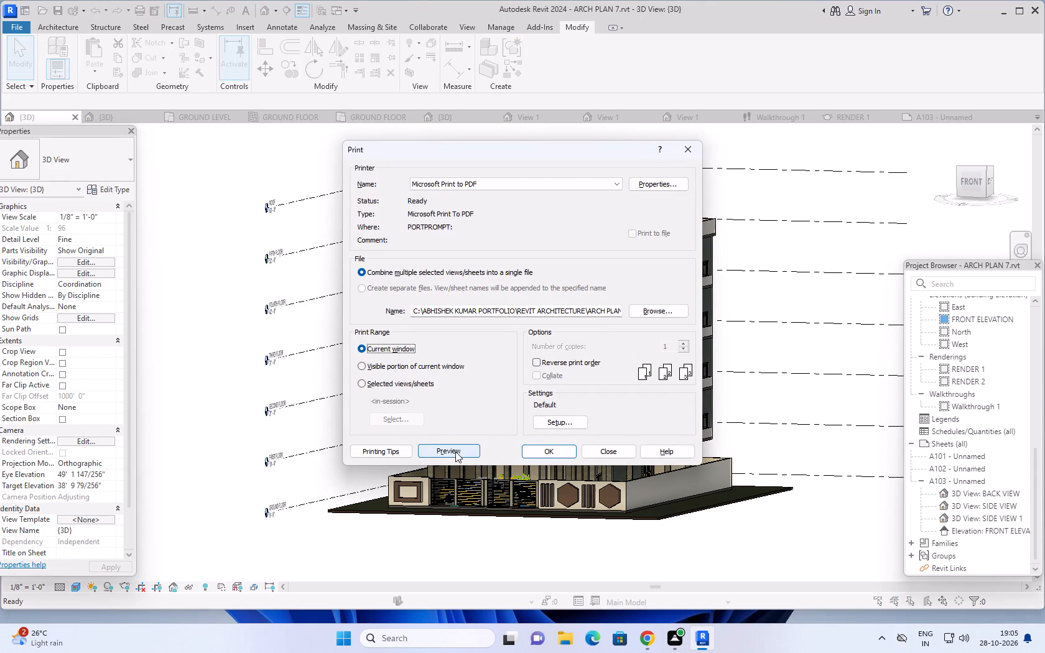
pyautogui.click(456, 450)
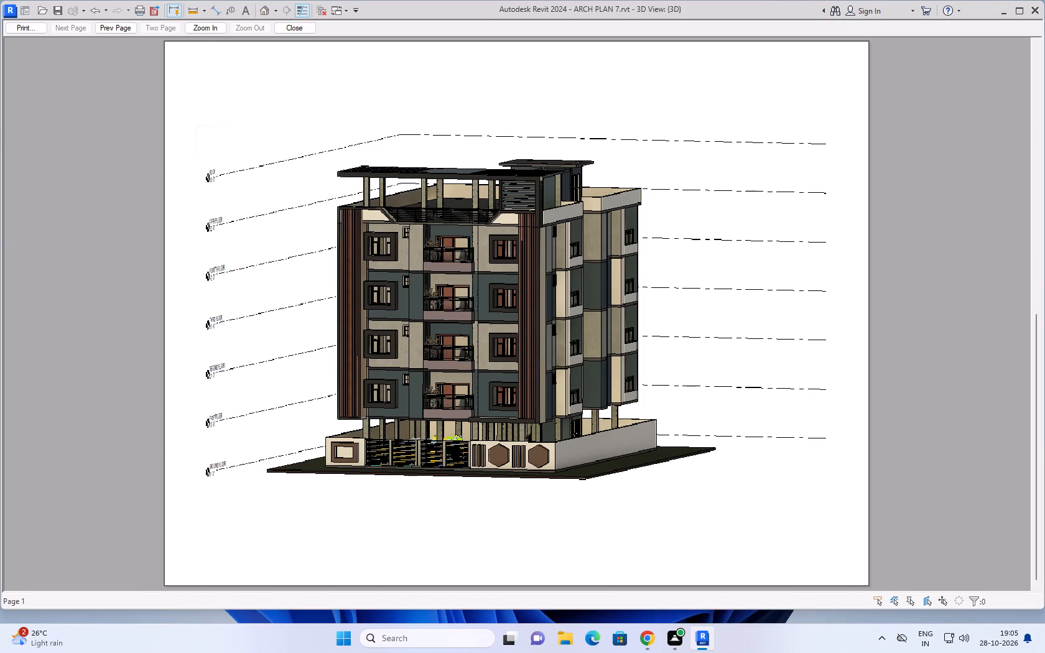
pyautogui.click(290, 25)
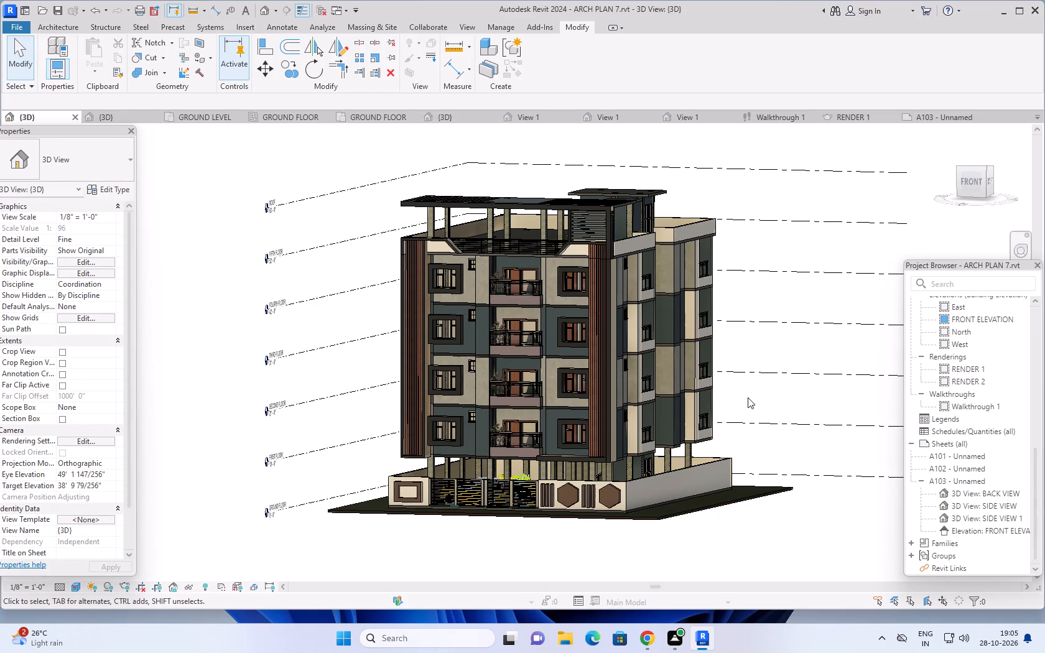
# Print the current 3D view to PDF, saving it in the REVIT ARCHITECTURE folder as ARCH PLAN 7 PDF.
pyautogui.hotkey('ctrl', 'p')
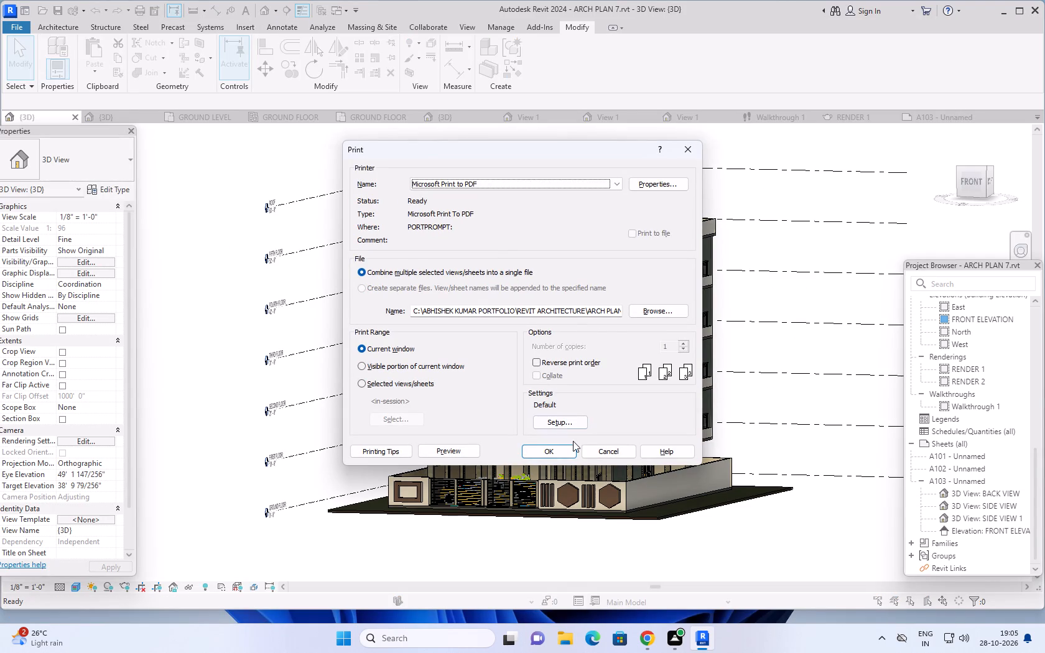
pyautogui.click(549, 451)
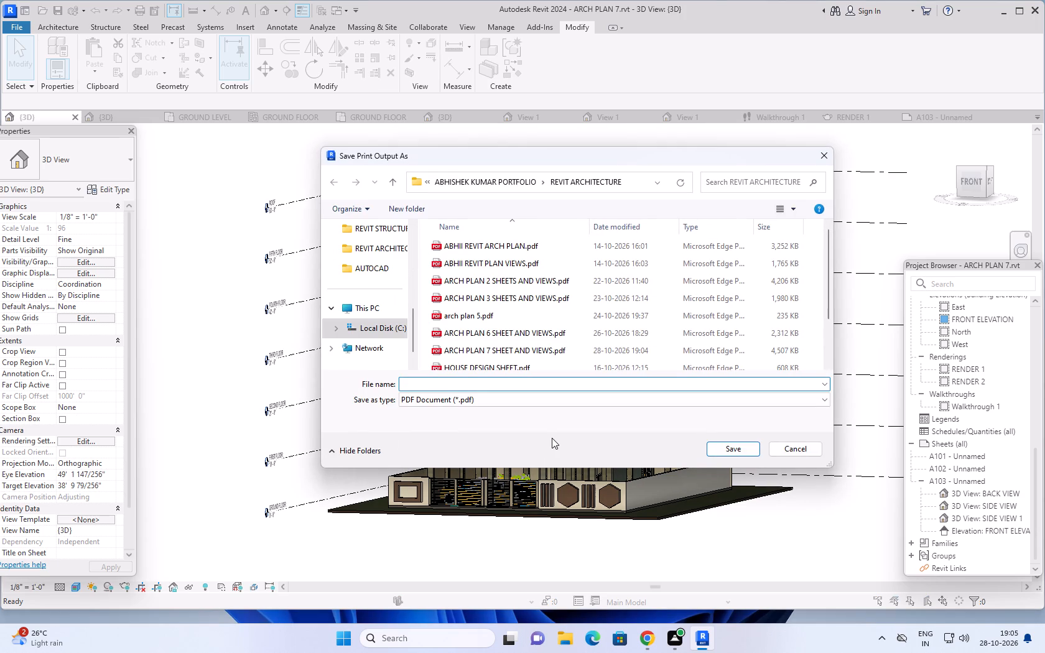
pyautogui.write('ARCH PLAN')
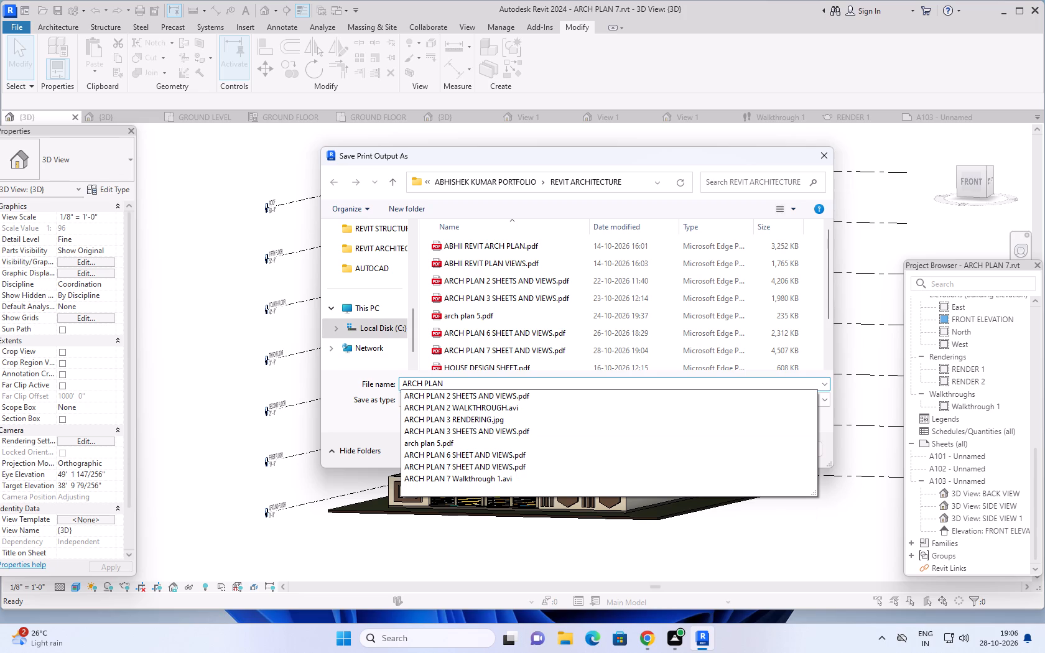
pyautogui.press('space')
pyautogui.write('7')
pyautogui.press('space')
pyautogui.write('PDF')
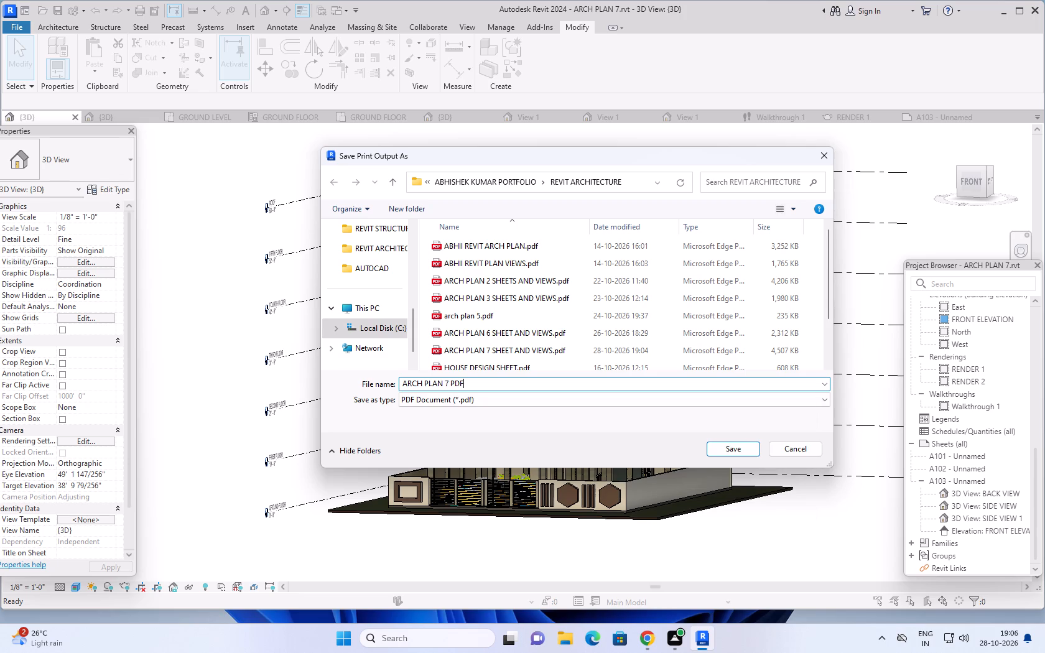
pyautogui.click(728, 447)
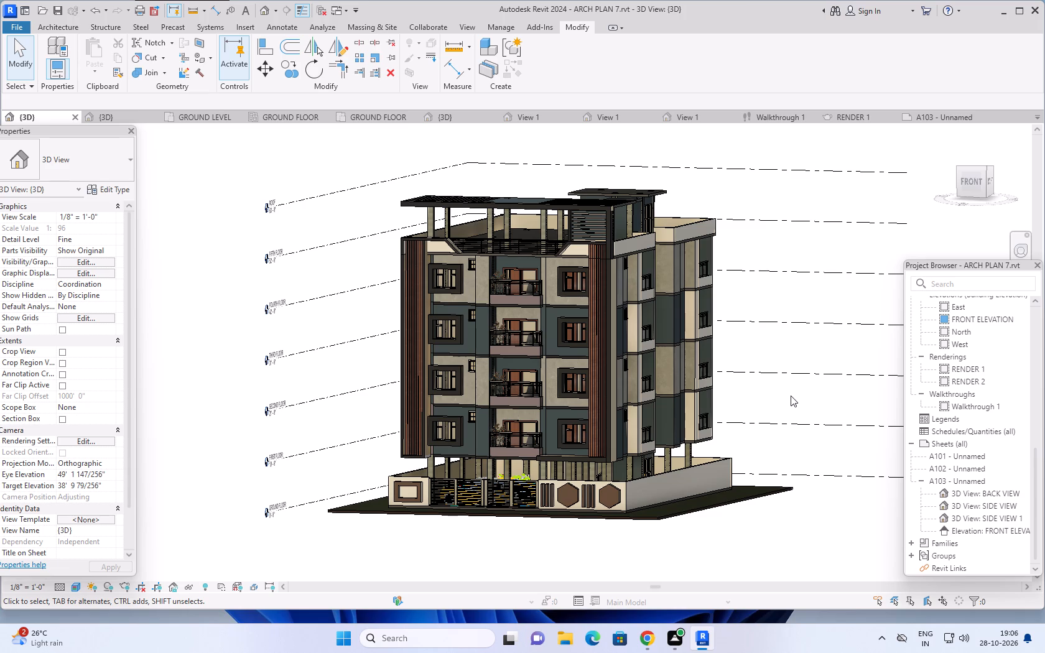
# Save the ARCH PLAN 7 project.
pyautogui.hotkey('ctrl', 's')
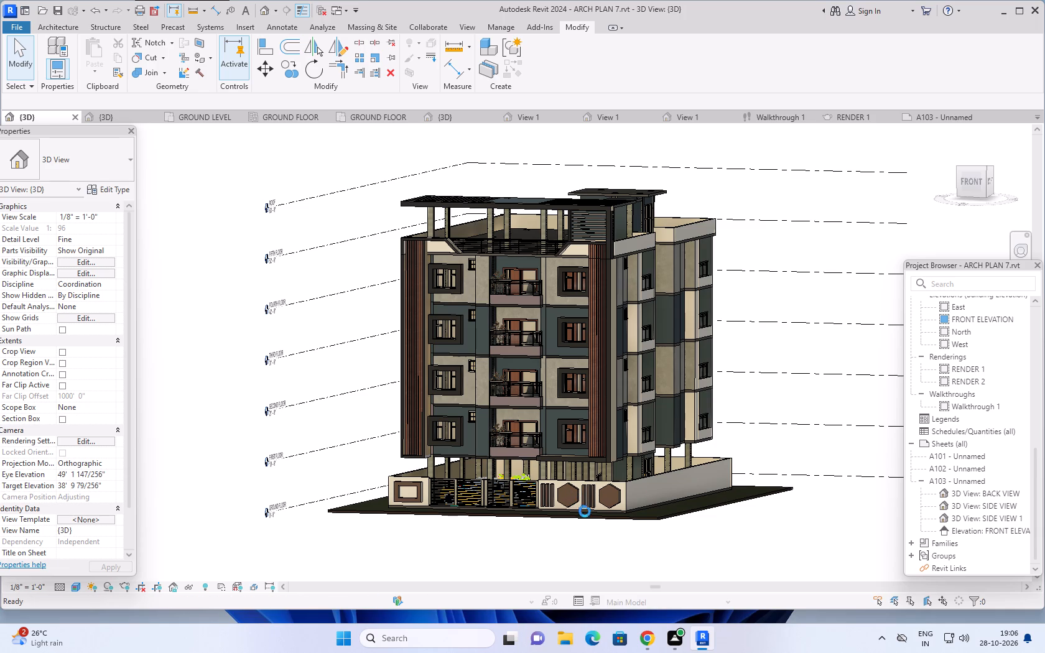
pyautogui.scroll(1, 595, 521)
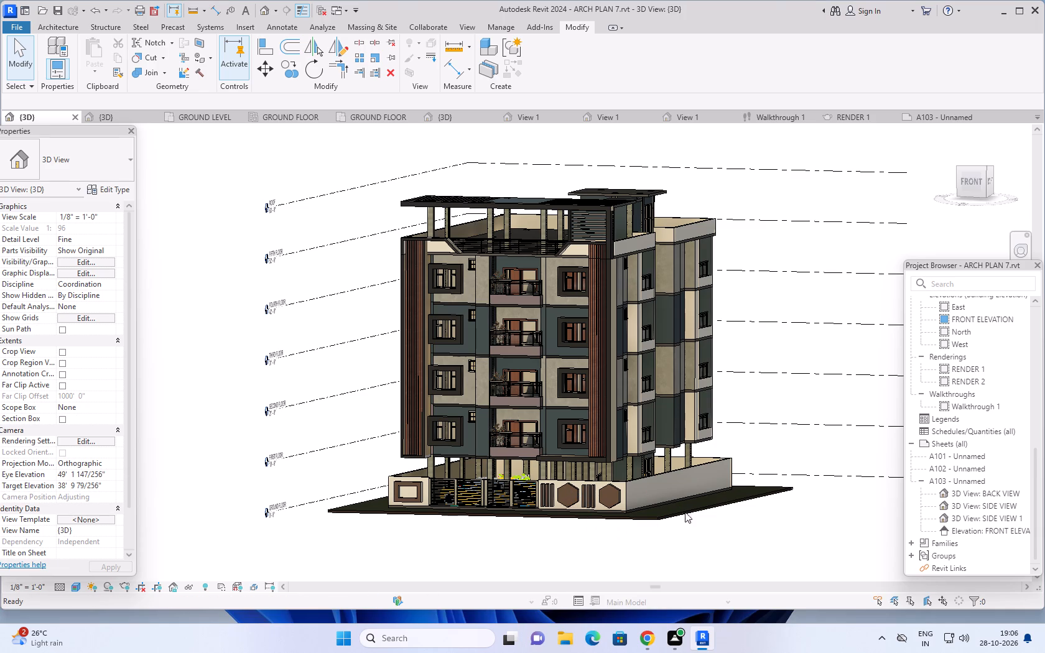